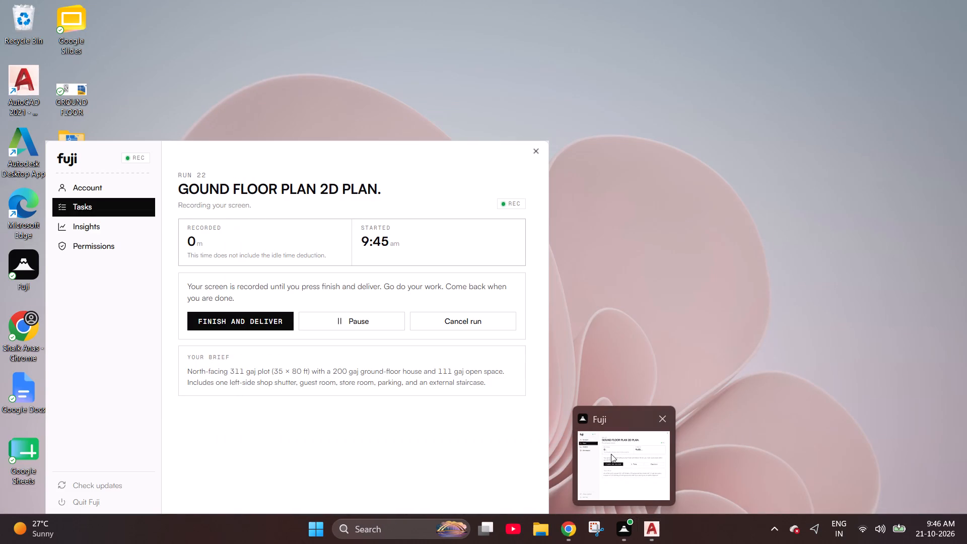
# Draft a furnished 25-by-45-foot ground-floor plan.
# Switch to AutoCAD and start a new drawing.
pyautogui.click(653, 527)
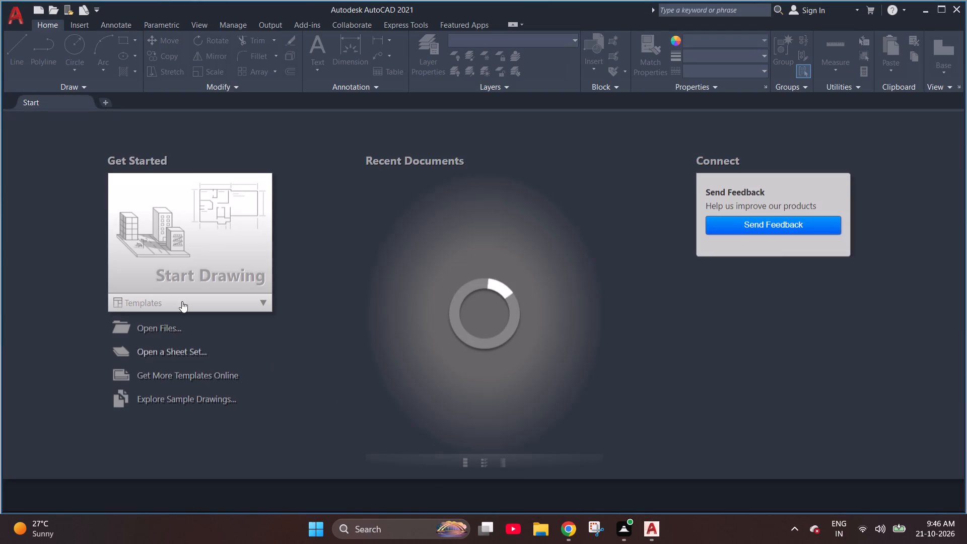
pyautogui.click(214, 276)
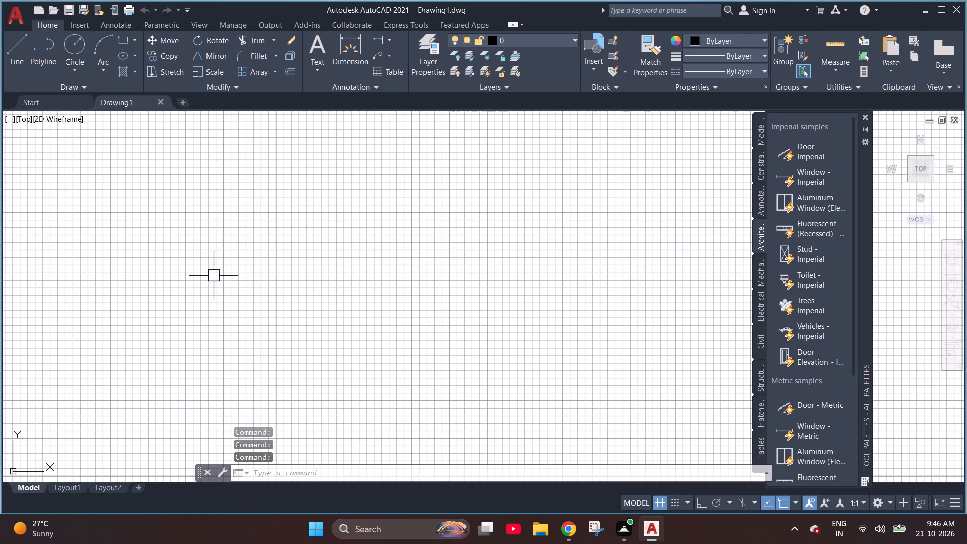
# Set the UCS icon display to Noorigin.
pyautogui.click(500, 472)
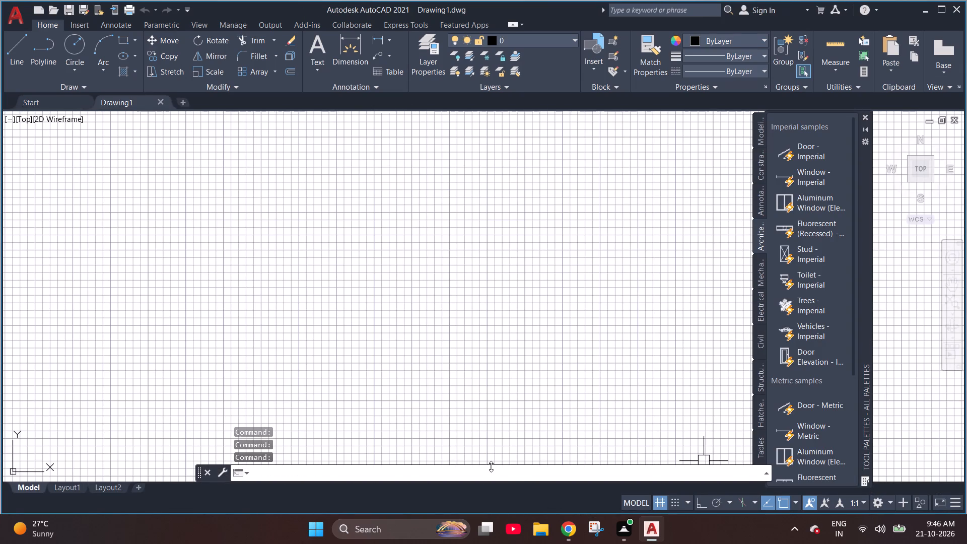
pyautogui.press('u')
pyautogui.write('cs')
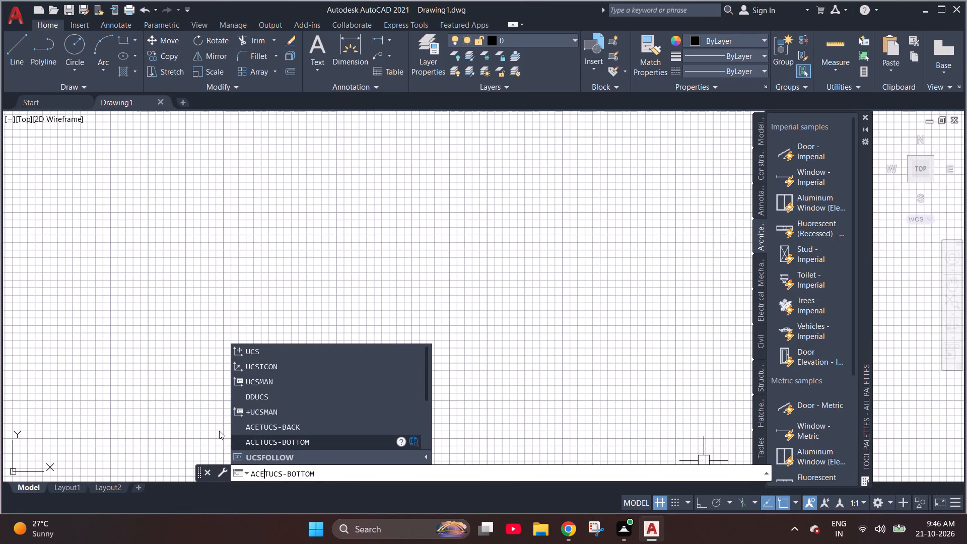
pyautogui.click(264, 365)
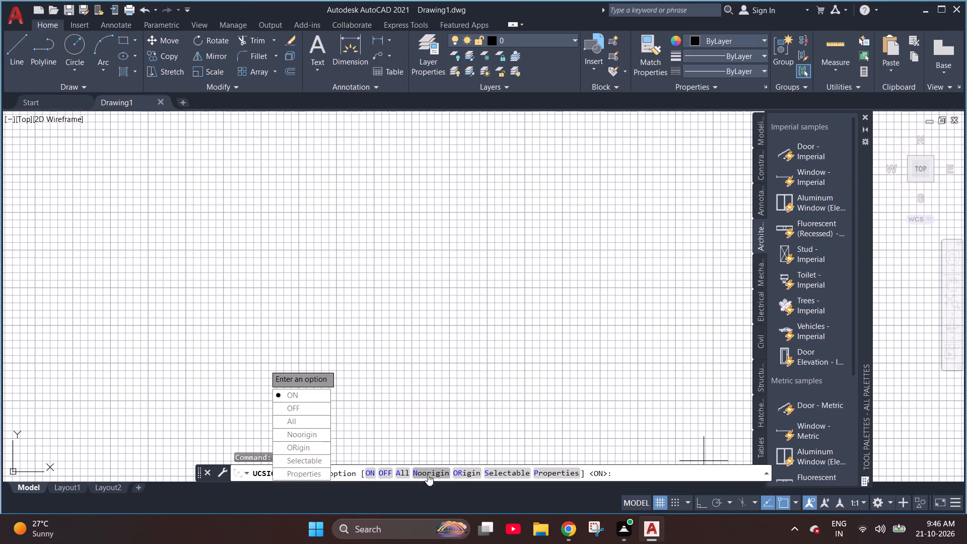
pyautogui.click(428, 472)
# Configure the drawing units to Engineering length with 0'-0" precision and an insertion scale in inches.
pyautogui.click(286, 479)
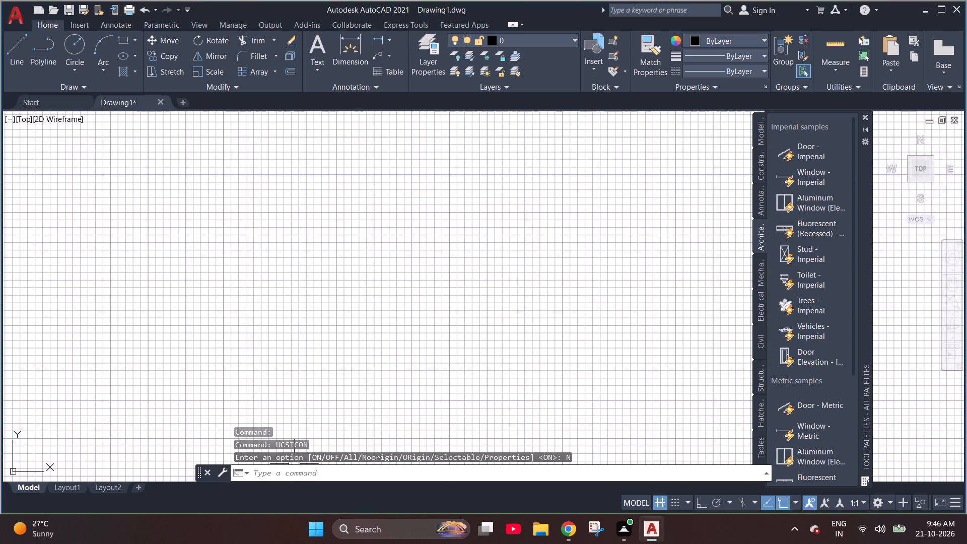
pyautogui.press('u')
pyautogui.press('m')
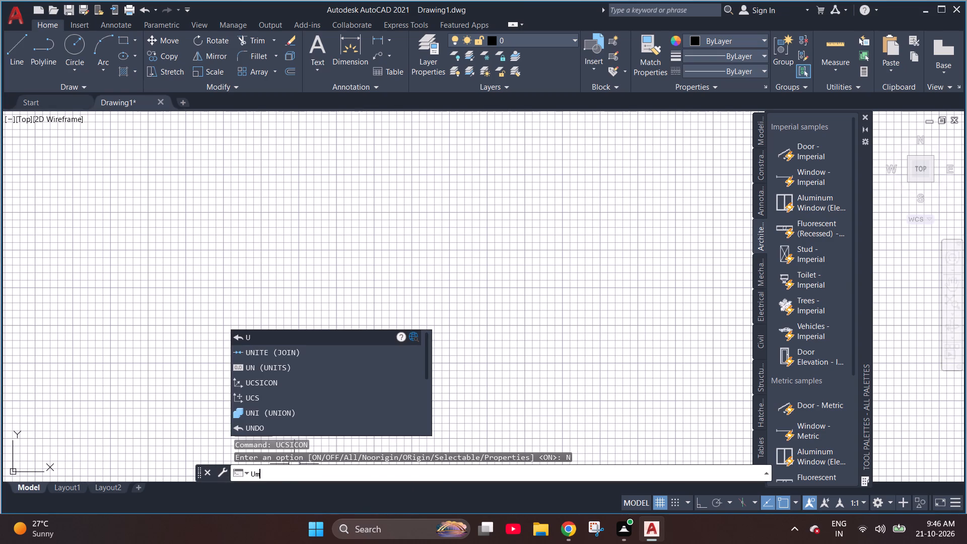
pyautogui.press('BackSpace')
pyautogui.write('n')
pyautogui.press('space')
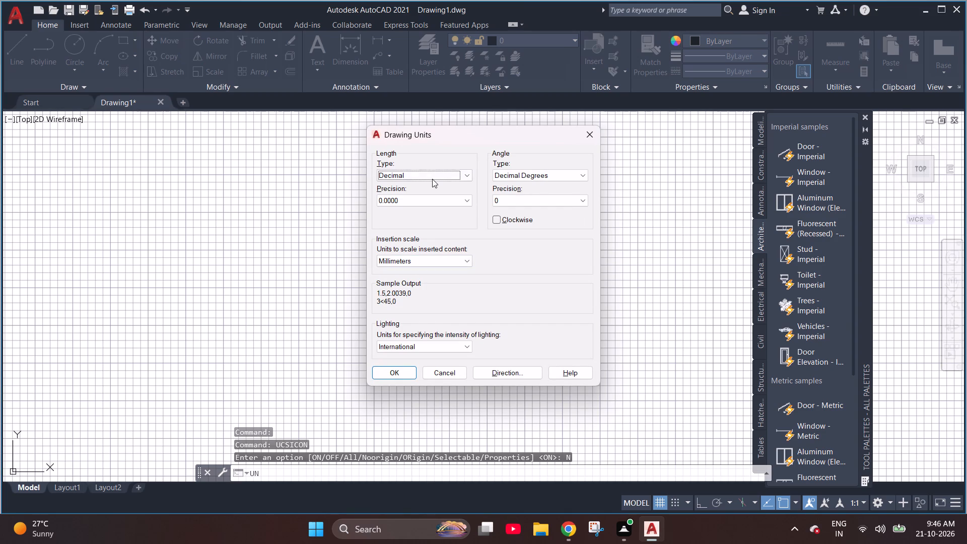
pyautogui.click(432, 179)
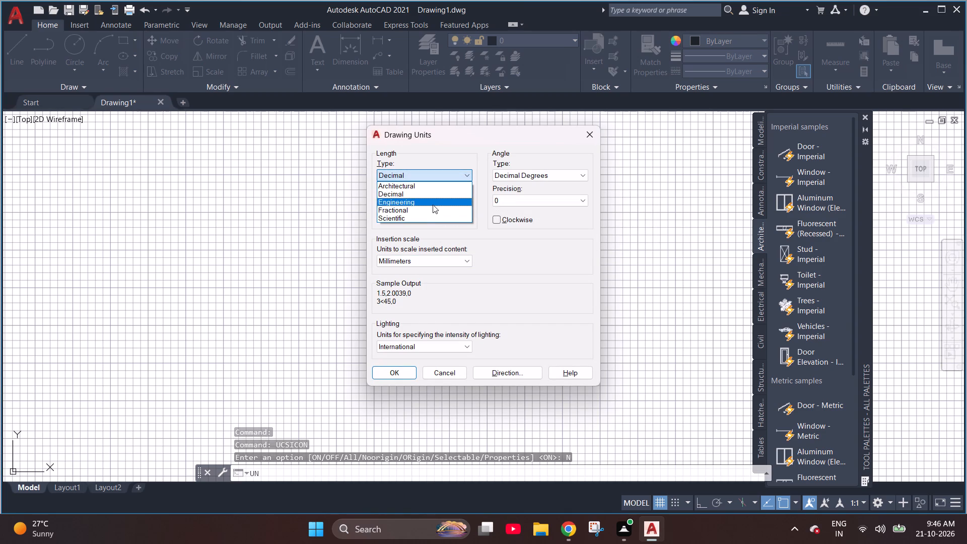
pyautogui.click(433, 205)
pyautogui.click(417, 194)
pyautogui.click(410, 201)
pyautogui.click(398, 211)
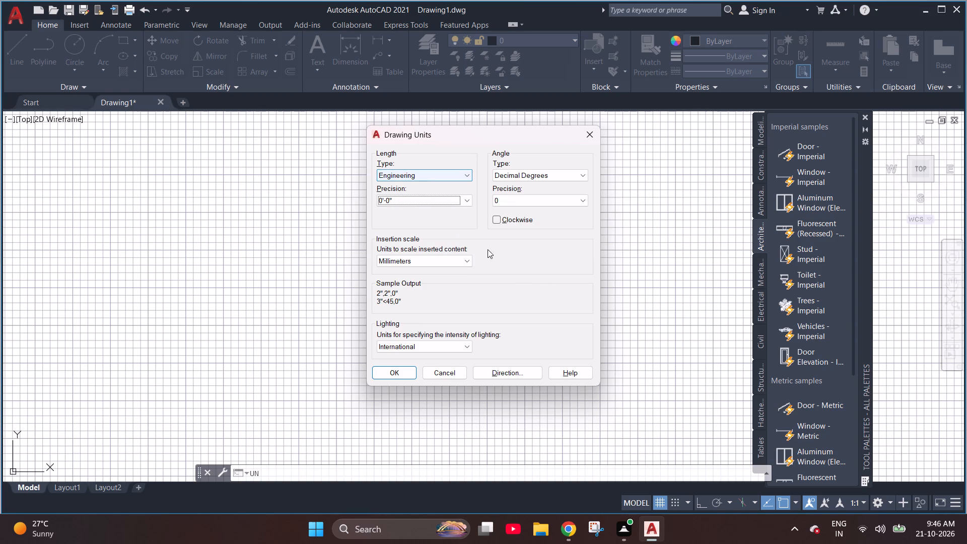
pyautogui.click(462, 255)
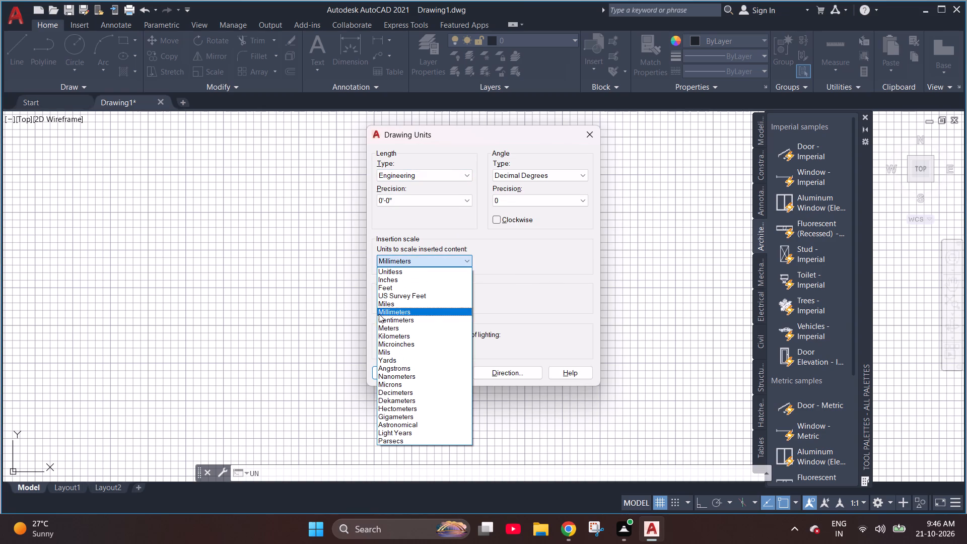
pyautogui.click(389, 282)
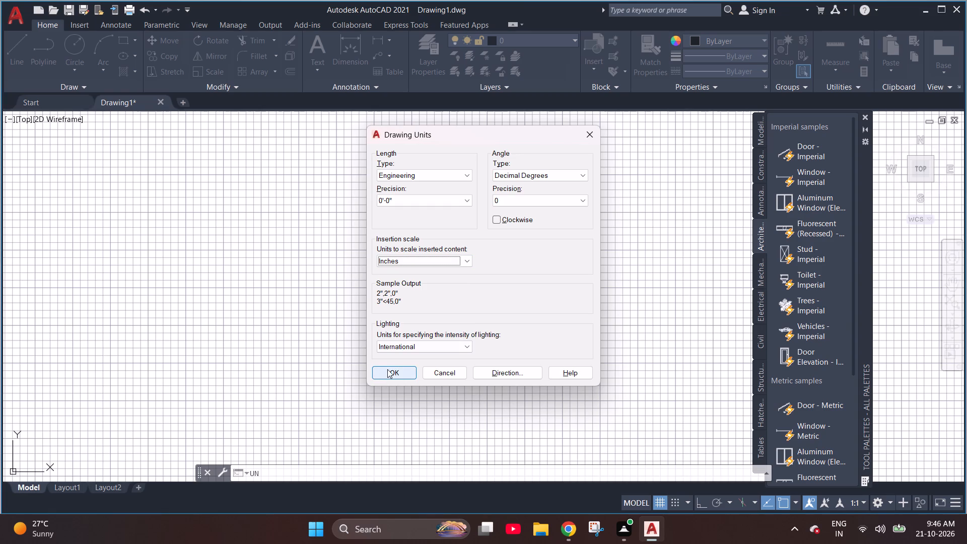
pyautogui.click(388, 372)
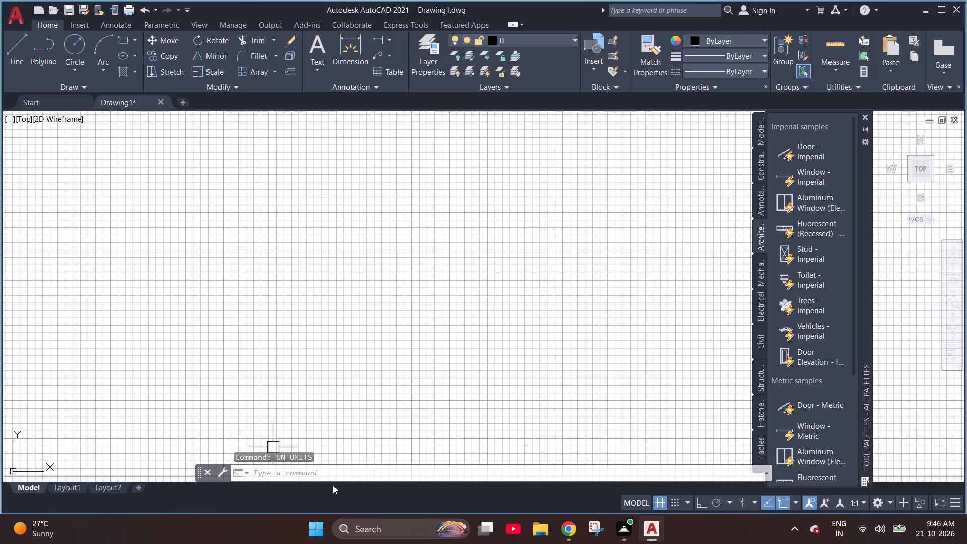
# Turn off the drawing grid.
pyautogui.click(324, 472)
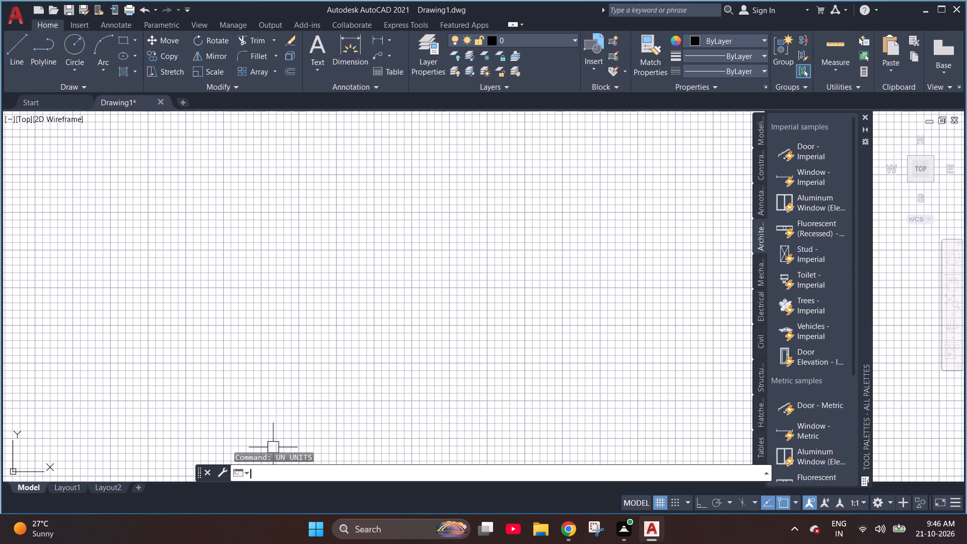
pyautogui.press('Escape')
pyautogui.scroll(-1, 334, 348)
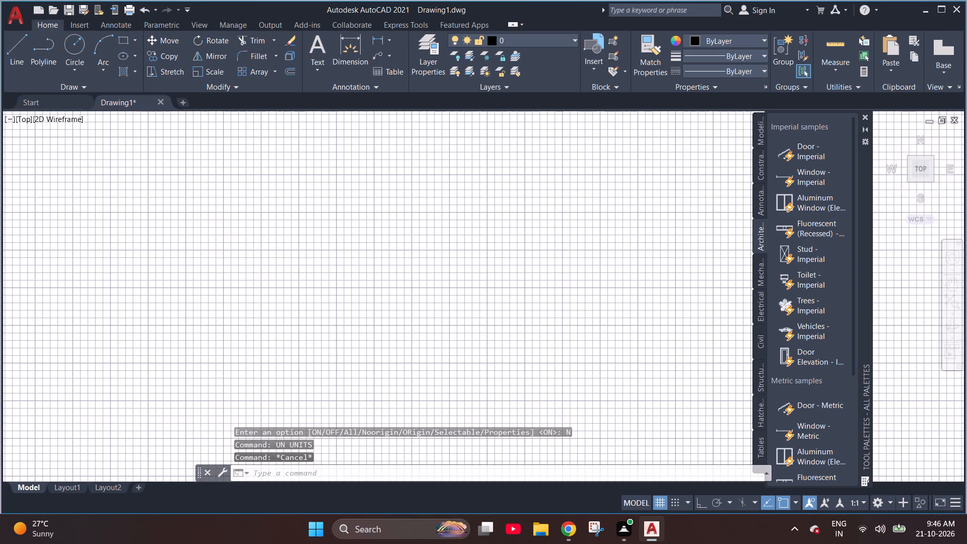
pyautogui.click(324, 479)
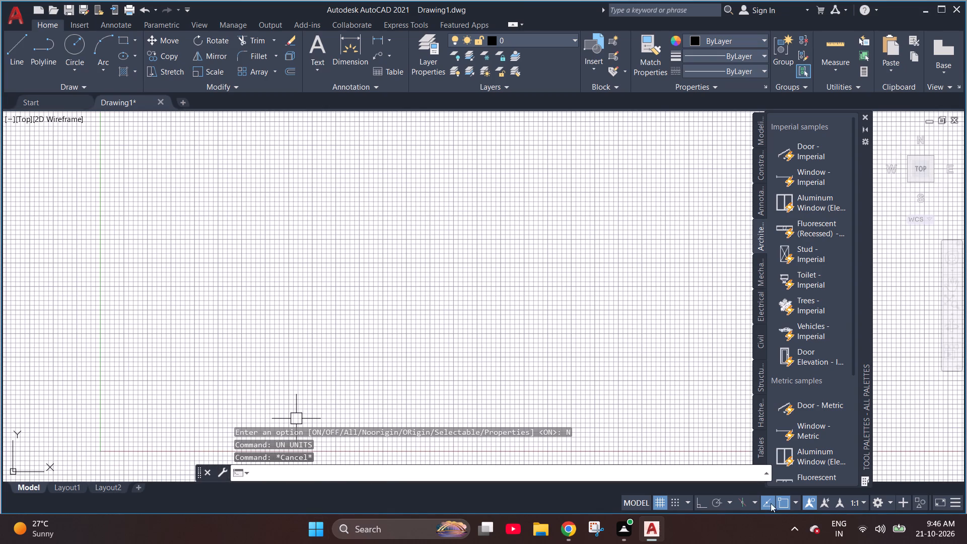
pyautogui.click(662, 506)
pyautogui.scroll(-1, 429, 194)
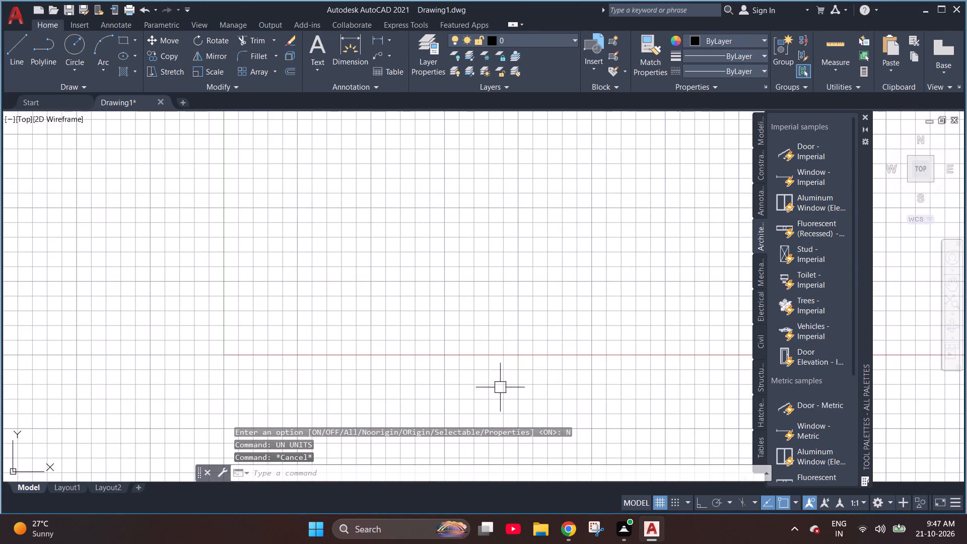
pyautogui.click(661, 505)
# Modify the ISO-25 dimension style's primary units to Engineering format with 0'-0" precision.
pyautogui.click(344, 470)
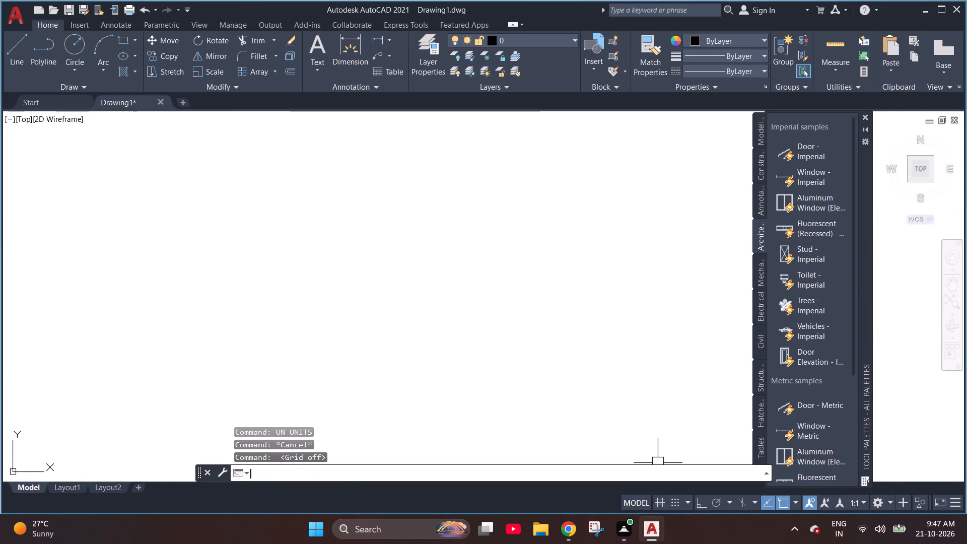
pyautogui.write('d')
pyautogui.press('space')
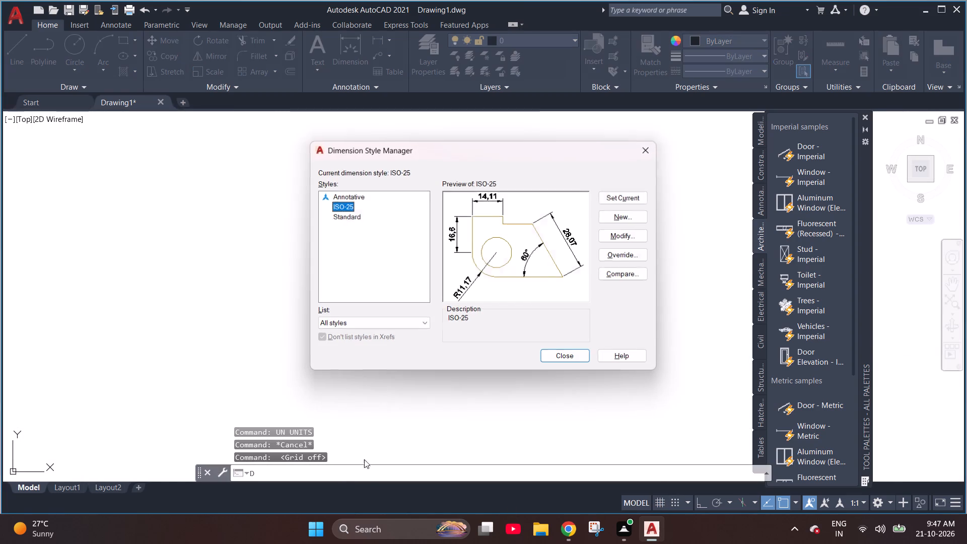
pyautogui.click(626, 237)
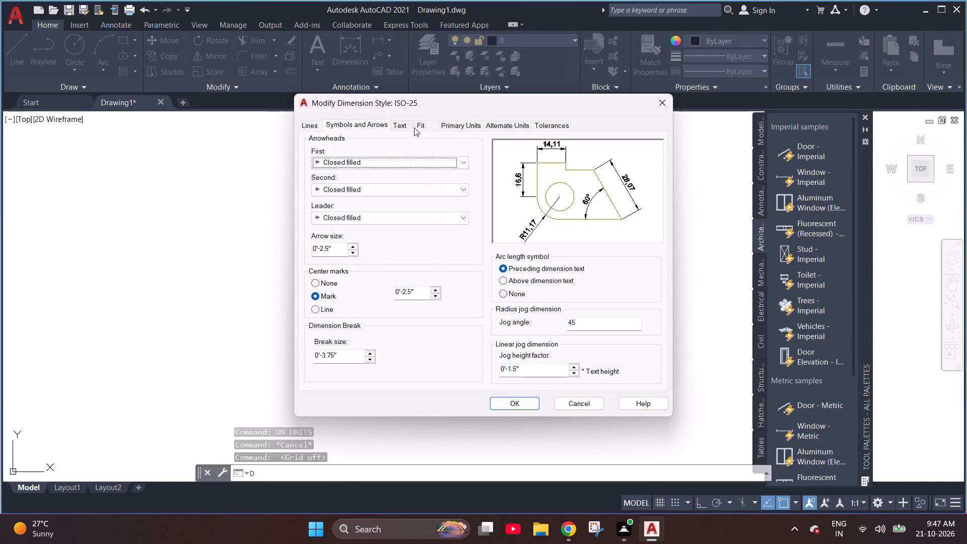
pyautogui.click(414, 127)
pyautogui.click(423, 121)
pyautogui.moveTo(462, 110); pyautogui.dragTo(461, 117)
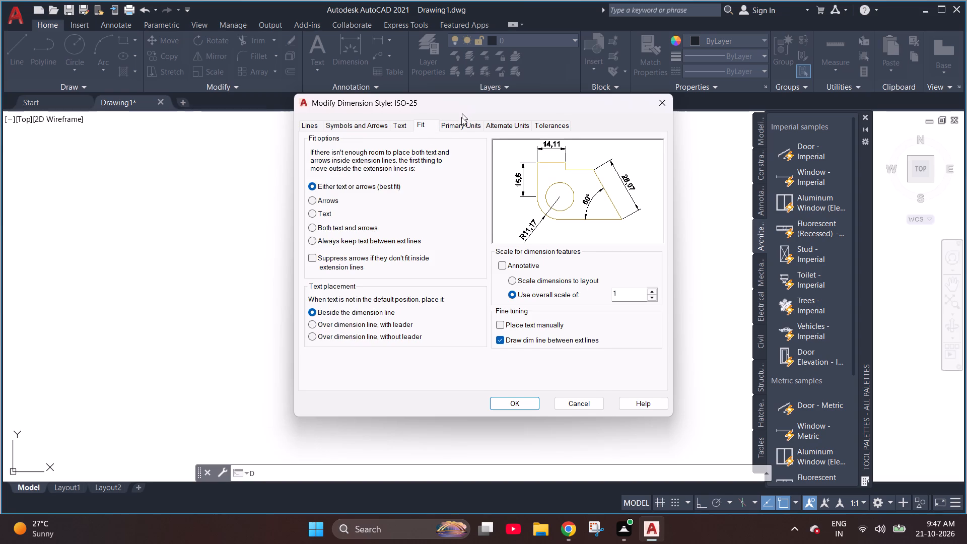
pyautogui.moveTo(461, 117); pyautogui.dragTo(461, 115)
pyautogui.click(461, 125)
pyautogui.moveTo(444, 156); pyautogui.dragTo(382, 152)
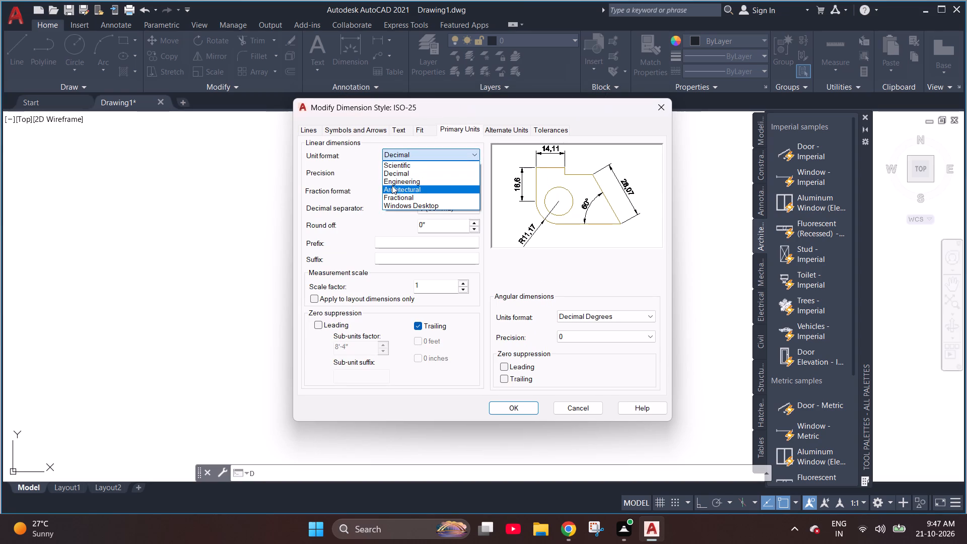
pyautogui.click(394, 181)
pyautogui.click(400, 171)
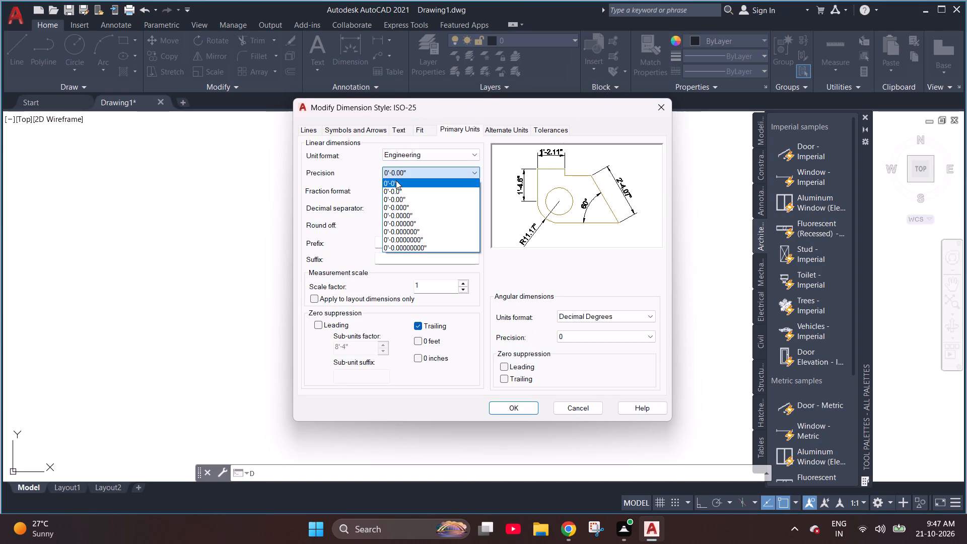
pyautogui.click(396, 180)
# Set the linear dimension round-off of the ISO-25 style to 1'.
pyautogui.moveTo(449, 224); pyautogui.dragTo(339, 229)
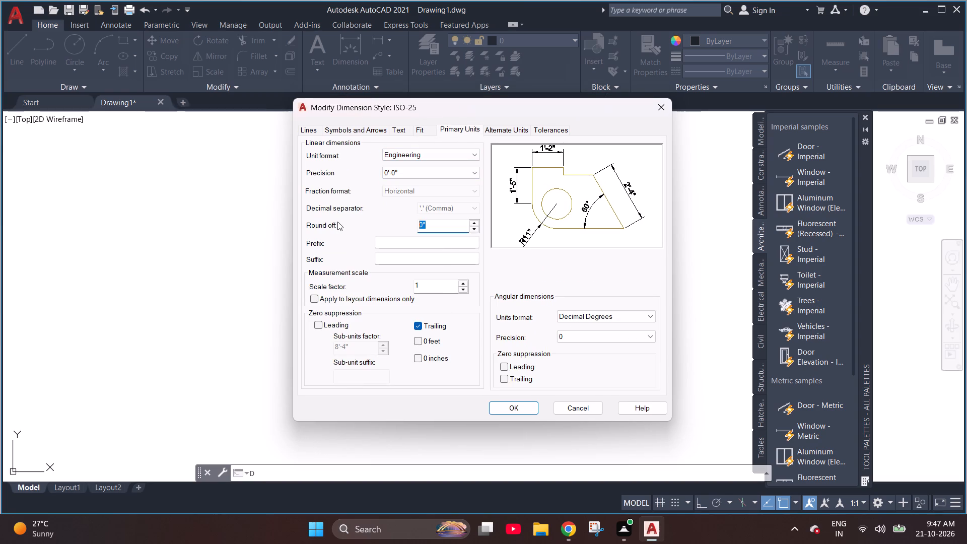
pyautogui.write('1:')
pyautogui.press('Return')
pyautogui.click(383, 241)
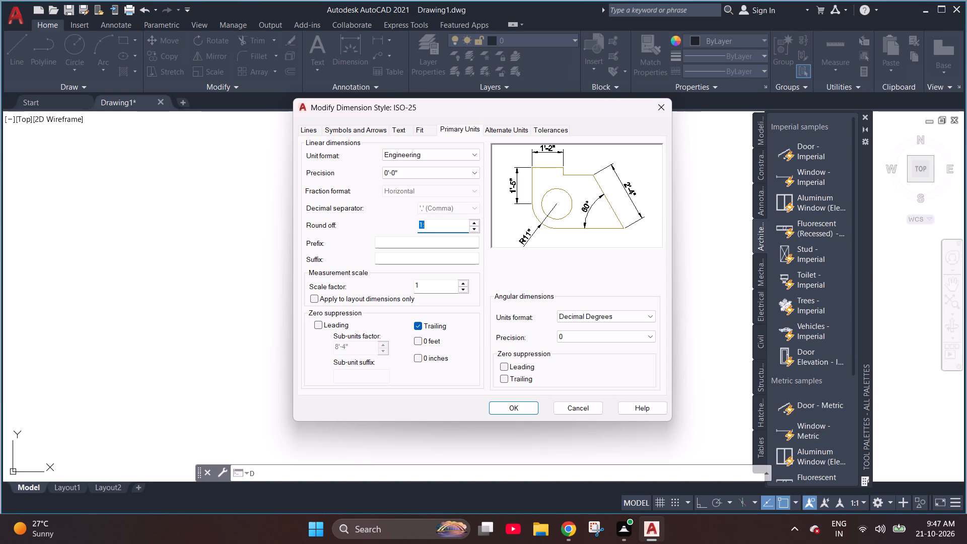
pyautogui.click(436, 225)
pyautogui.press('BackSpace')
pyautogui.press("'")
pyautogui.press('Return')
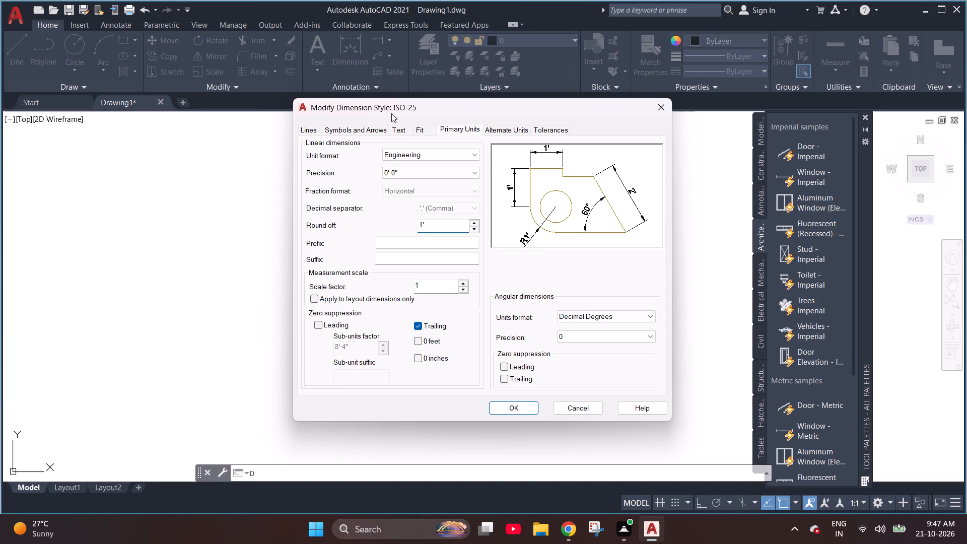
# Set the arrow size of the ISO-25 dimension style to 1'.
pyautogui.click(359, 124)
pyautogui.click(355, 129)
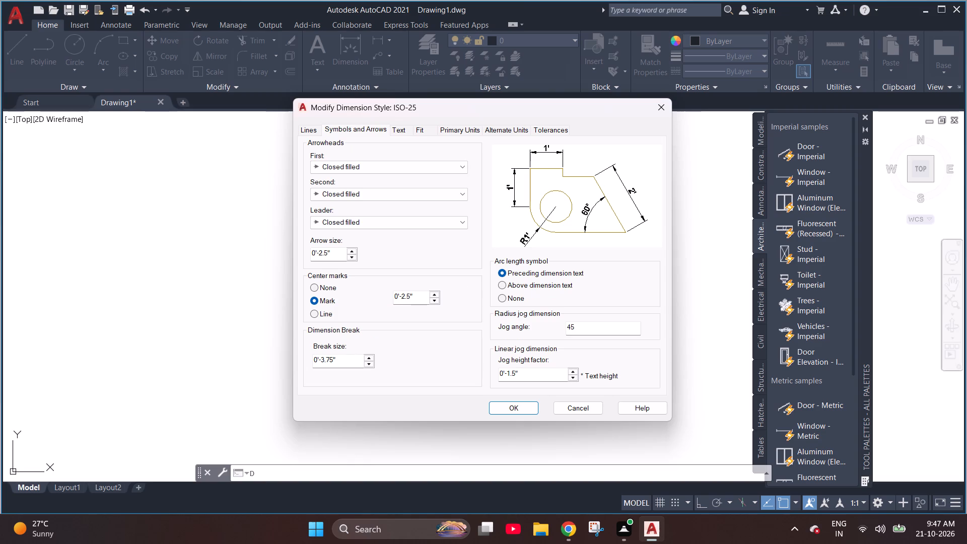
pyautogui.moveTo(334, 256); pyautogui.dragTo(297, 256)
pyautogui.write("1'")
pyautogui.press('Return')
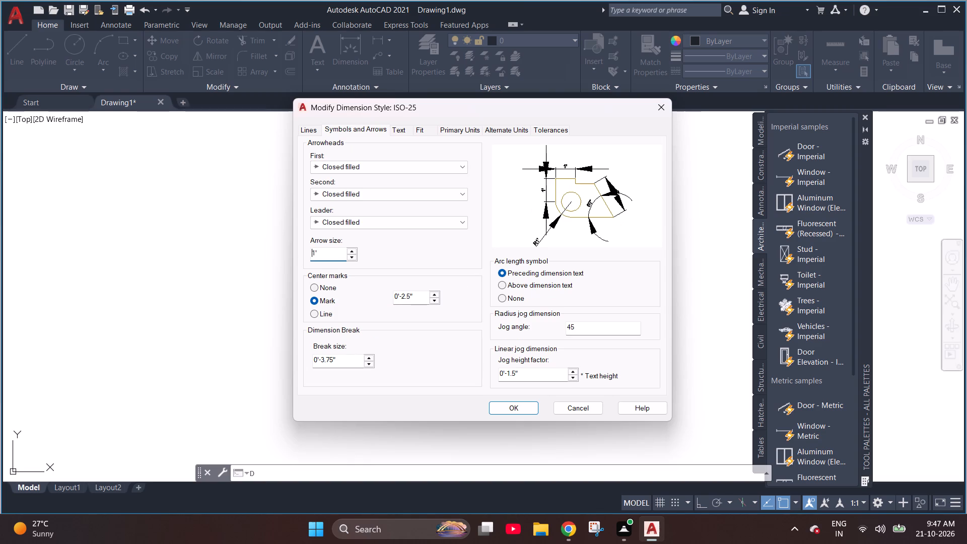
# Set the linear dimension round-off to 2' and accept the ISO-25 style changes.
pyautogui.click(428, 136)
pyautogui.click(464, 126)
pyautogui.moveTo(437, 228); pyautogui.dragTo(432, 228)
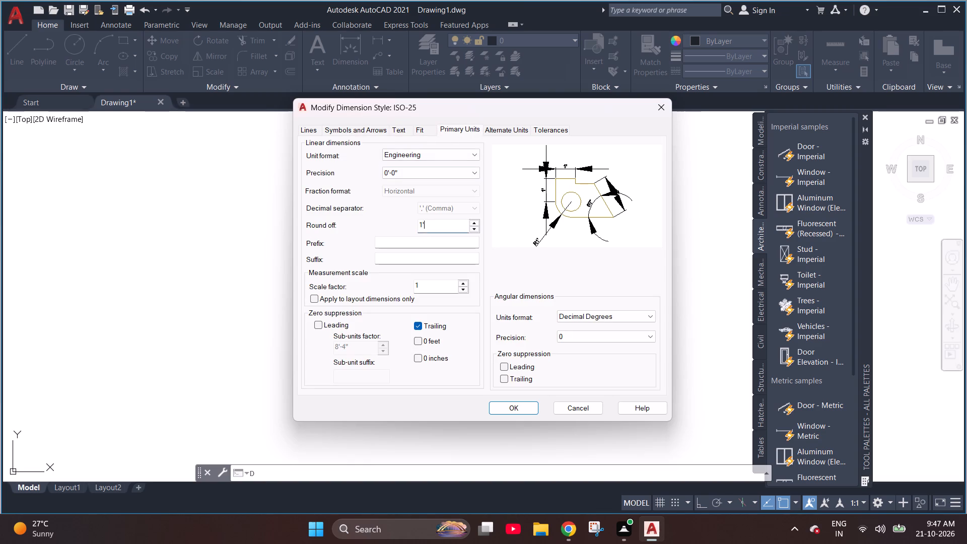
pyautogui.moveTo(432, 228); pyautogui.dragTo(347, 243)
pyautogui.write("1'")
pyautogui.press('Return')
pyautogui.moveTo(441, 235); pyautogui.dragTo(408, 235)
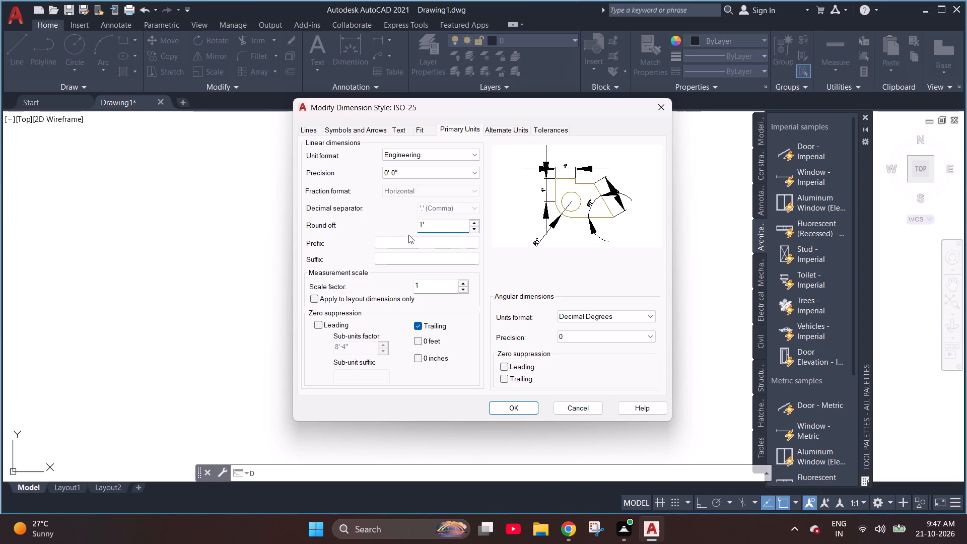
pyautogui.moveTo(408, 235); pyautogui.dragTo(391, 237)
pyautogui.moveTo(433, 227); pyautogui.dragTo(378, 238)
pyautogui.write("2'")
pyautogui.press('Return')
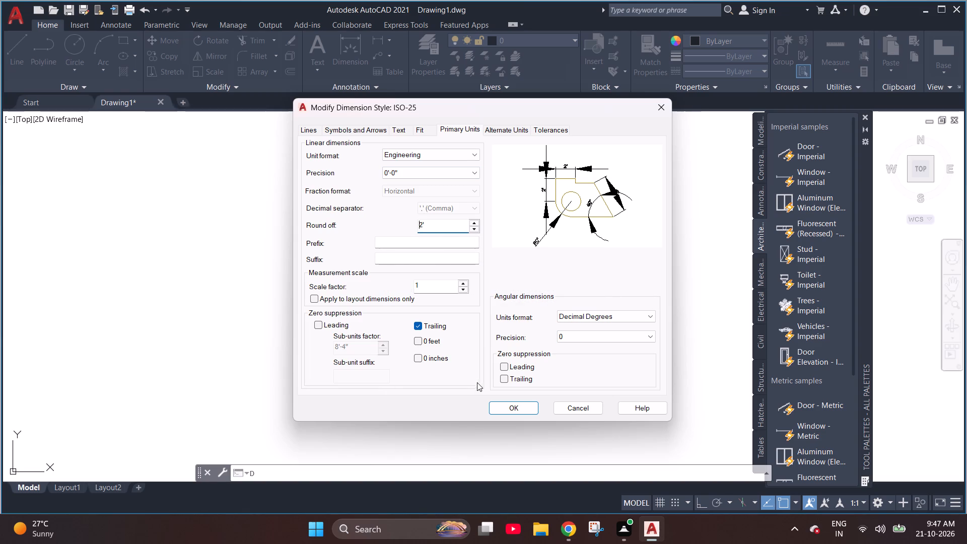
pyautogui.click(515, 406)
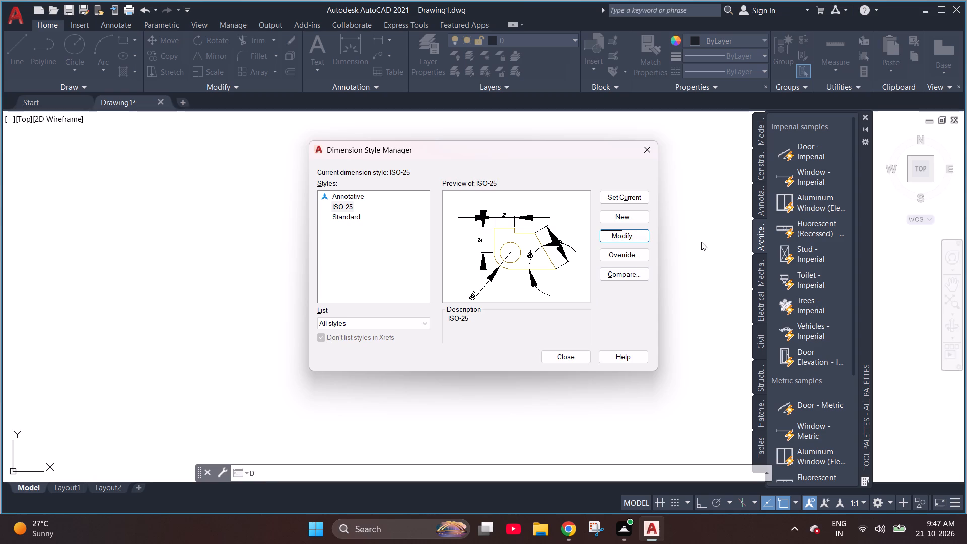
# Set the arrow size of the ISO-25 dimension style to 7" and accept the style changes.
pyautogui.click(618, 200)
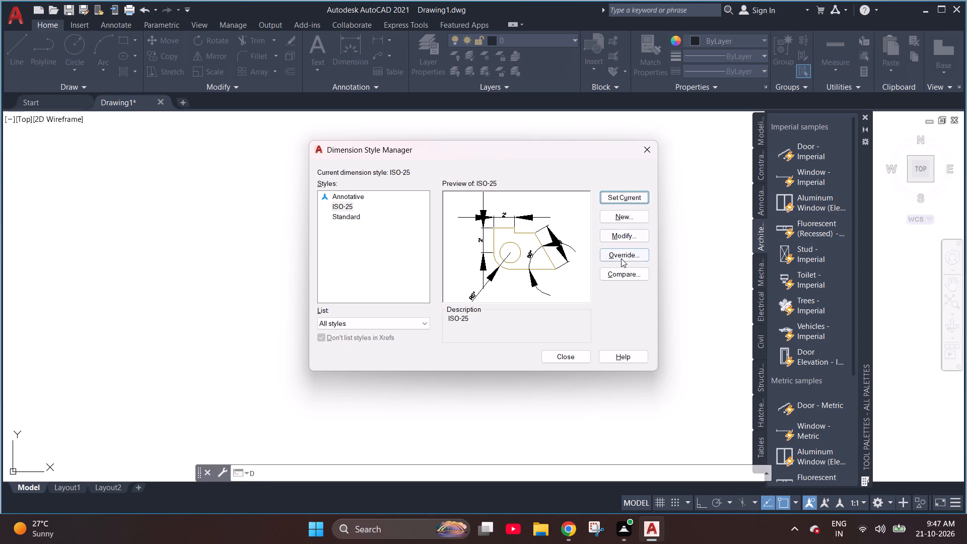
pyautogui.click(625, 239)
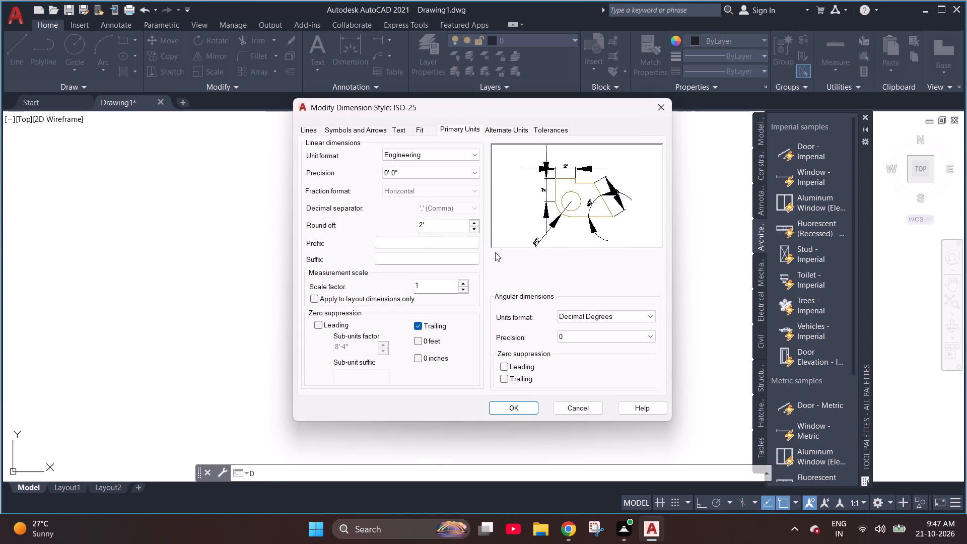
pyautogui.click(352, 126)
pyautogui.moveTo(335, 252); pyautogui.dragTo(209, 268)
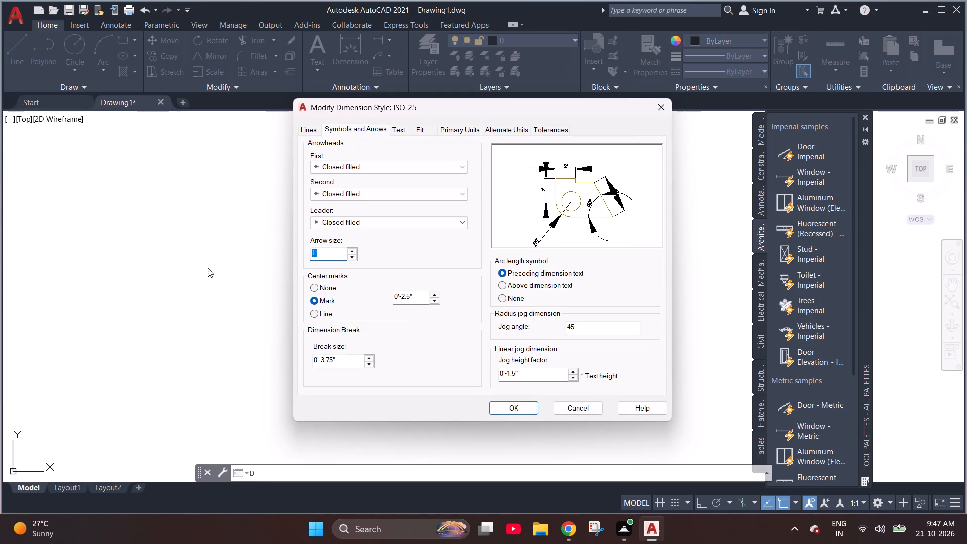
pyautogui.write('7"')
pyautogui.press('Return')
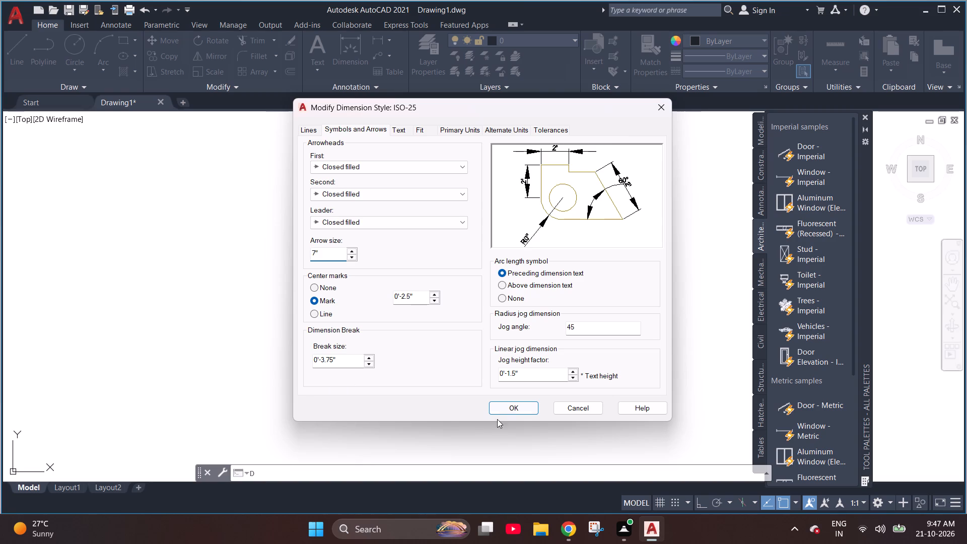
pyautogui.click(510, 410)
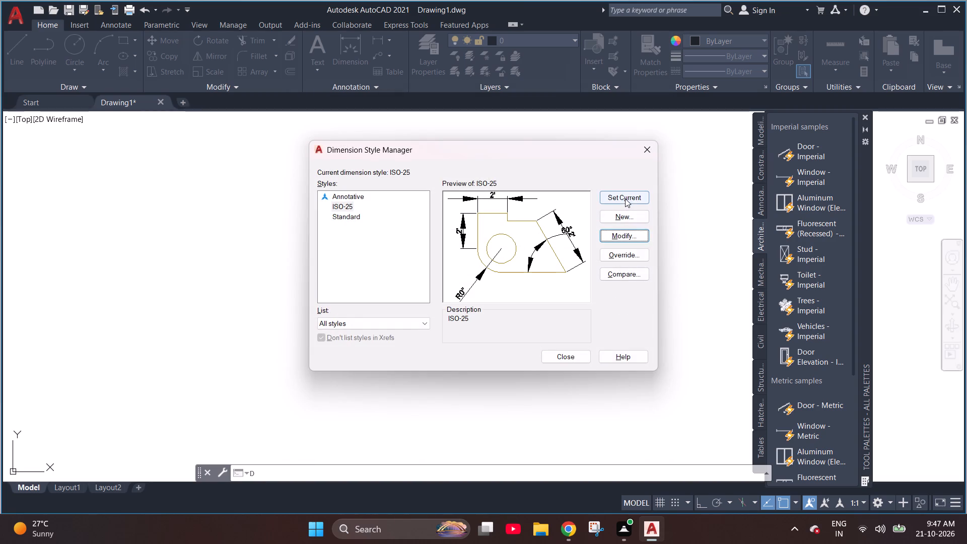
# Make ISO-25 the current dimension style and close the Dimension Style Manager.
pyautogui.click(625, 198)
pyautogui.click(561, 365)
pyautogui.click(567, 355)
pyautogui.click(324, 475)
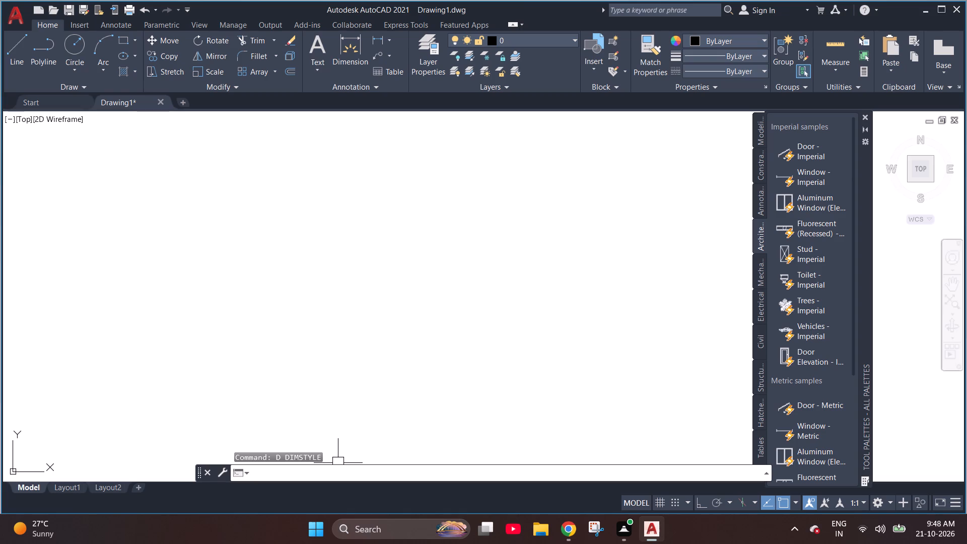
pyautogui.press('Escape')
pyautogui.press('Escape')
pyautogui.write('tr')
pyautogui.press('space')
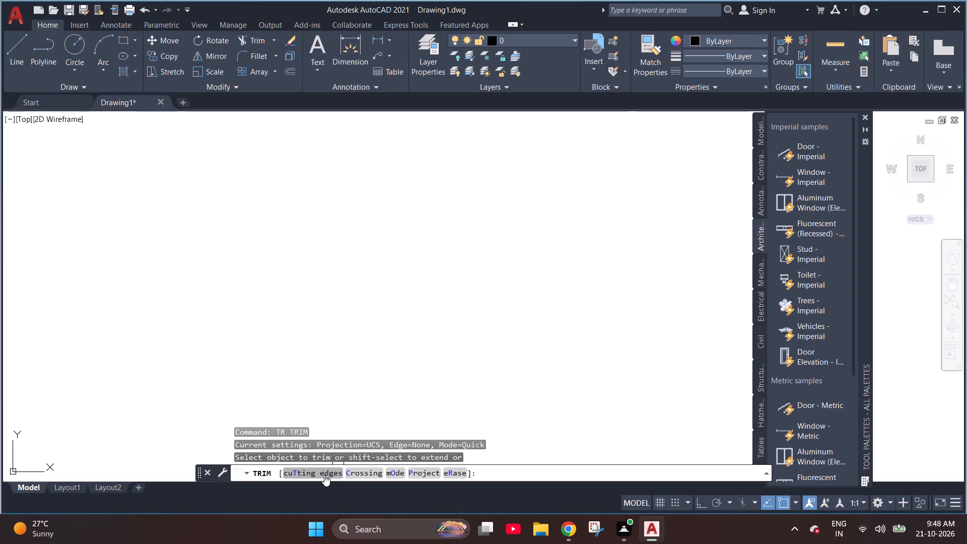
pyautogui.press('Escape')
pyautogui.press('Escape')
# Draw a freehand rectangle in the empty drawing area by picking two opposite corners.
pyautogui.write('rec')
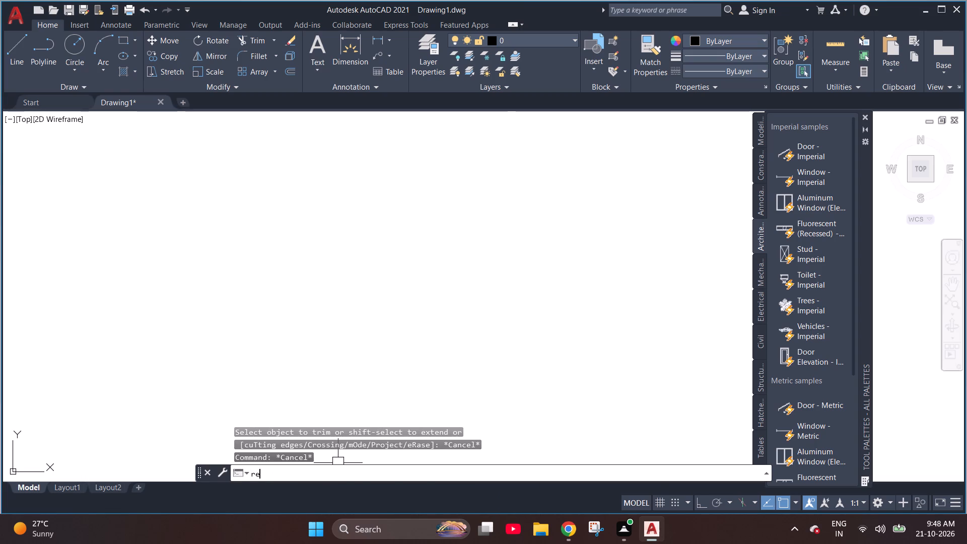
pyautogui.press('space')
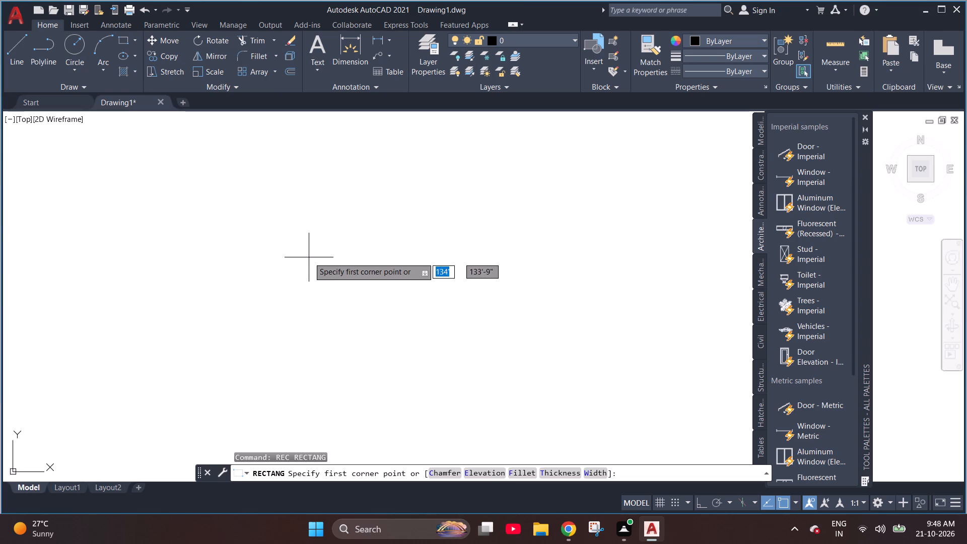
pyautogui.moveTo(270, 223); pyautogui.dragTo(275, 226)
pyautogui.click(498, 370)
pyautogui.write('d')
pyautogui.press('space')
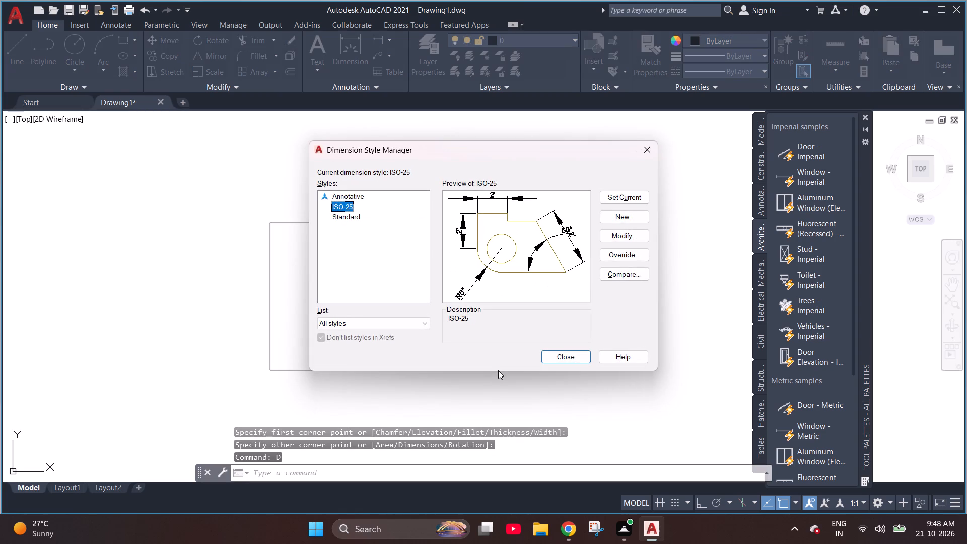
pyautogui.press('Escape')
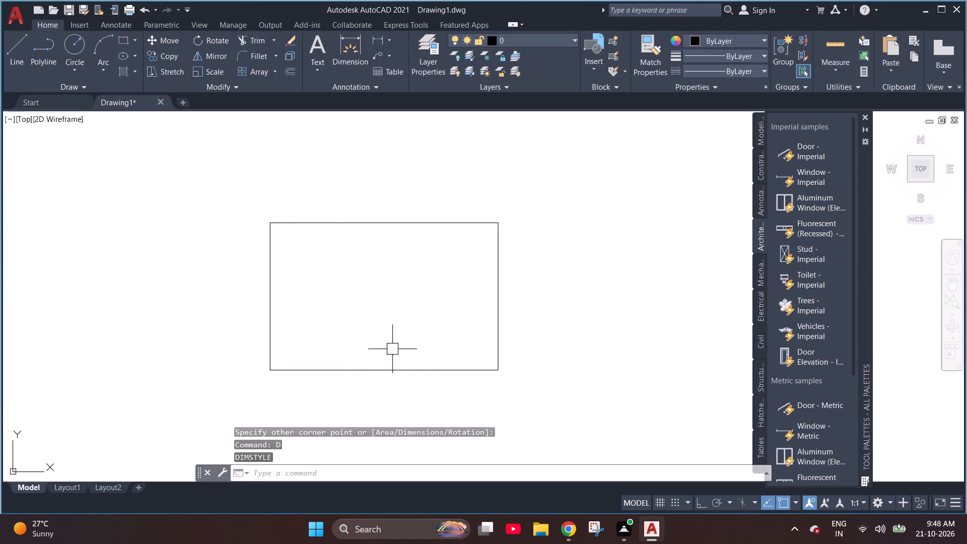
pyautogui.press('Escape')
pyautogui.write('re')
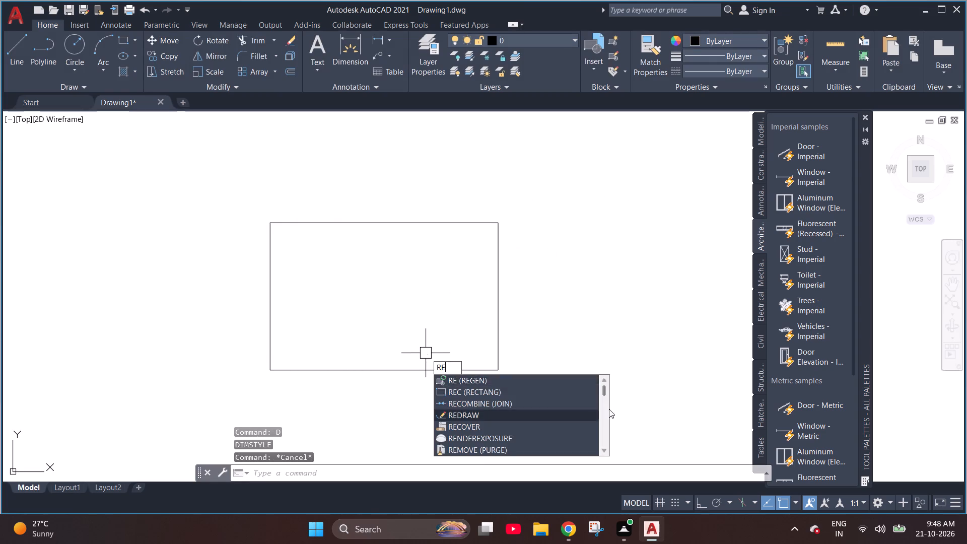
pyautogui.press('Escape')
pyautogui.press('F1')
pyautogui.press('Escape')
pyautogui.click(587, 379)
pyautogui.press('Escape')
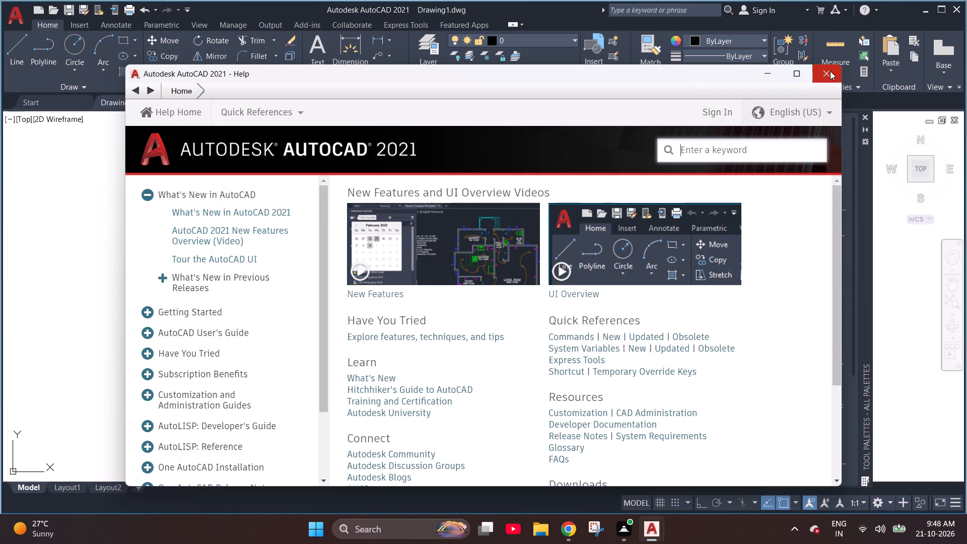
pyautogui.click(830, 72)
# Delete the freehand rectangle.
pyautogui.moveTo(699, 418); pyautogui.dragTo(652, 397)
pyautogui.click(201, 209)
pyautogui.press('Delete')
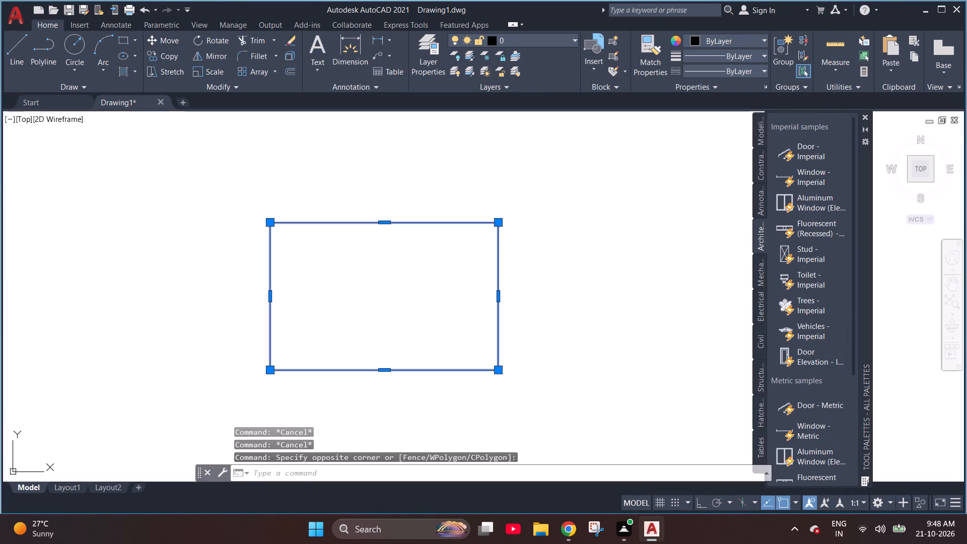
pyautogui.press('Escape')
# Draw a rectangle by dimensions, 35'0" long and 70'0" wide, in the empty drawing area.
pyautogui.write('rec')
pyautogui.press('space')
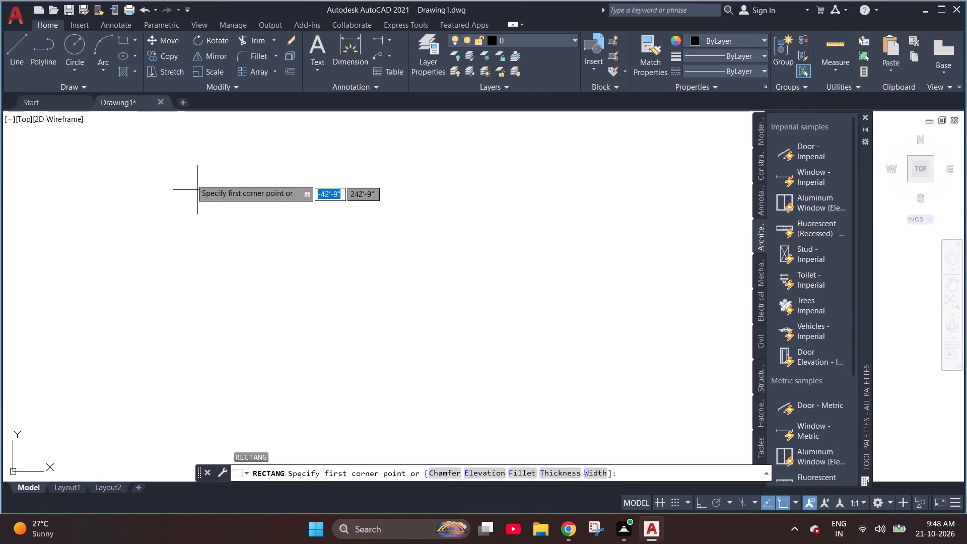
pyautogui.click(206, 155)
pyautogui.write('d')
pyautogui.press('space')
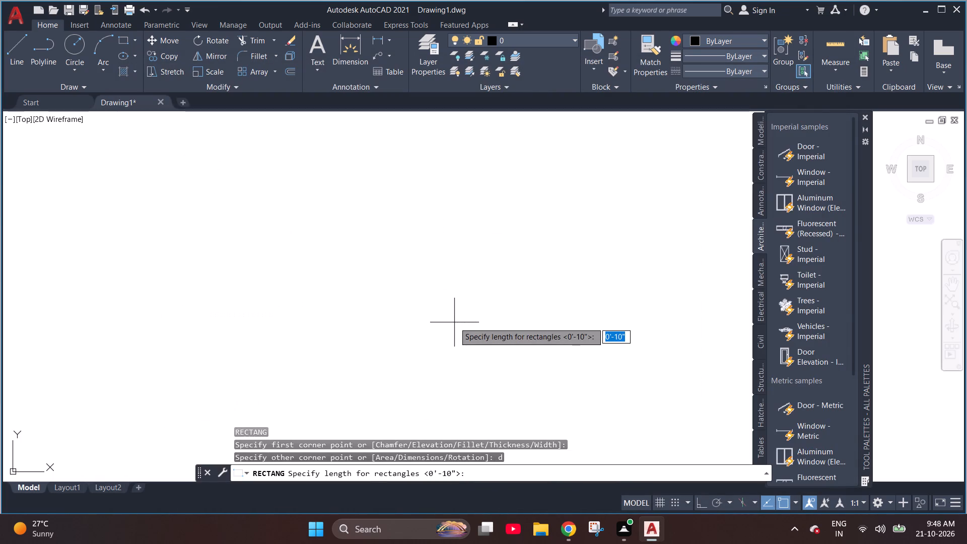
pyautogui.write('35\'0"')
pyautogui.press('Return')
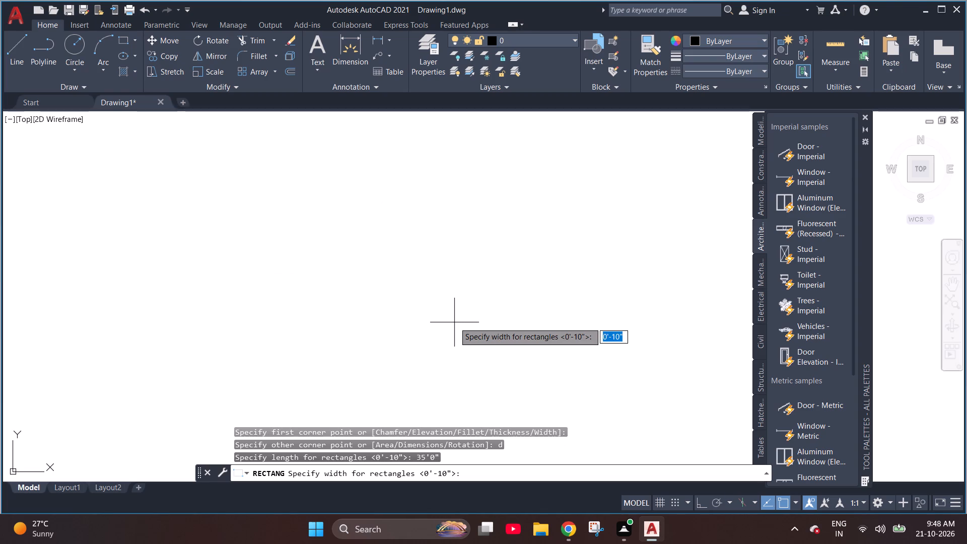
pyautogui.write('70\'0"')
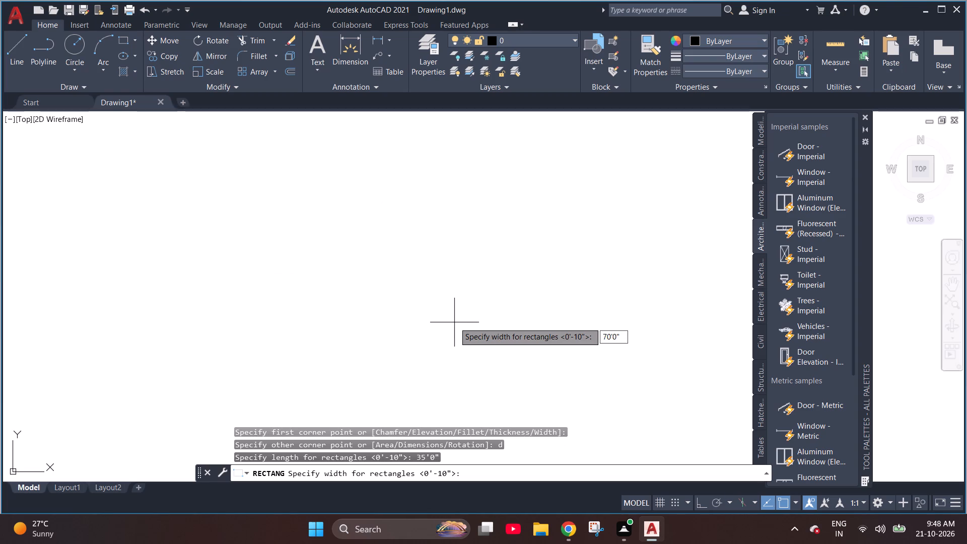
pyautogui.press('Return')
pyautogui.click(454, 322)
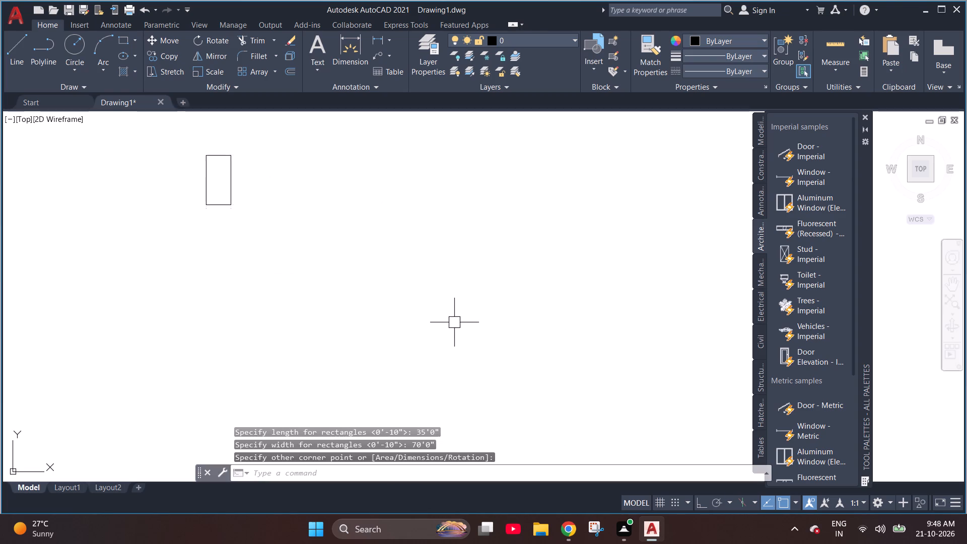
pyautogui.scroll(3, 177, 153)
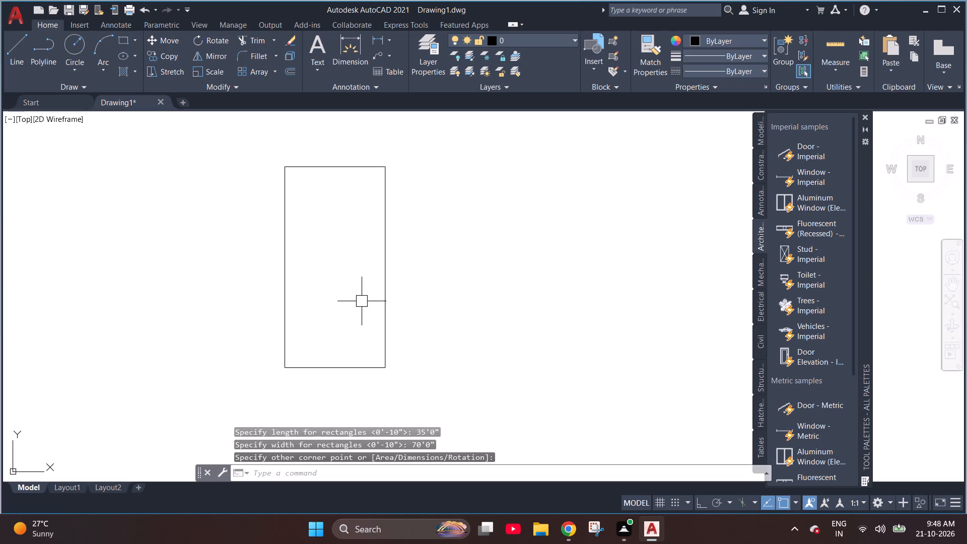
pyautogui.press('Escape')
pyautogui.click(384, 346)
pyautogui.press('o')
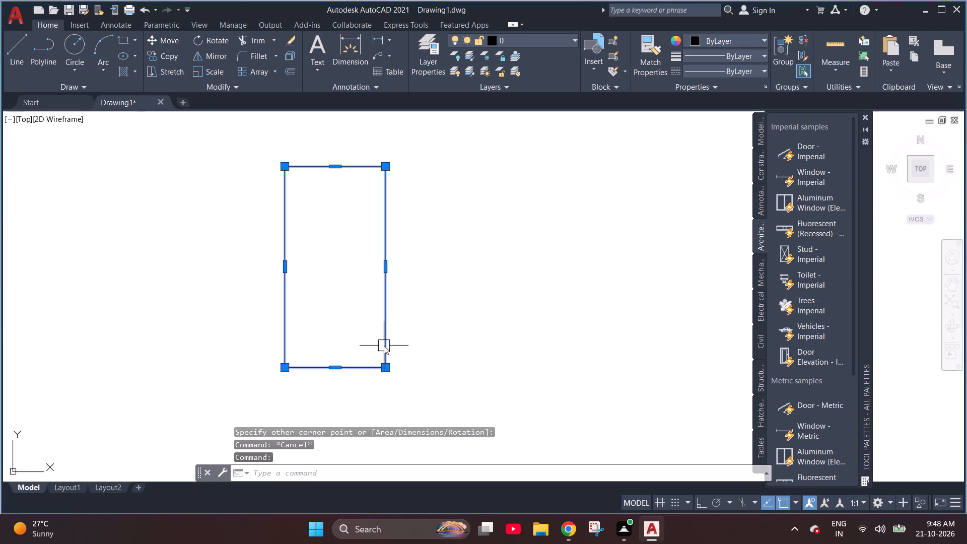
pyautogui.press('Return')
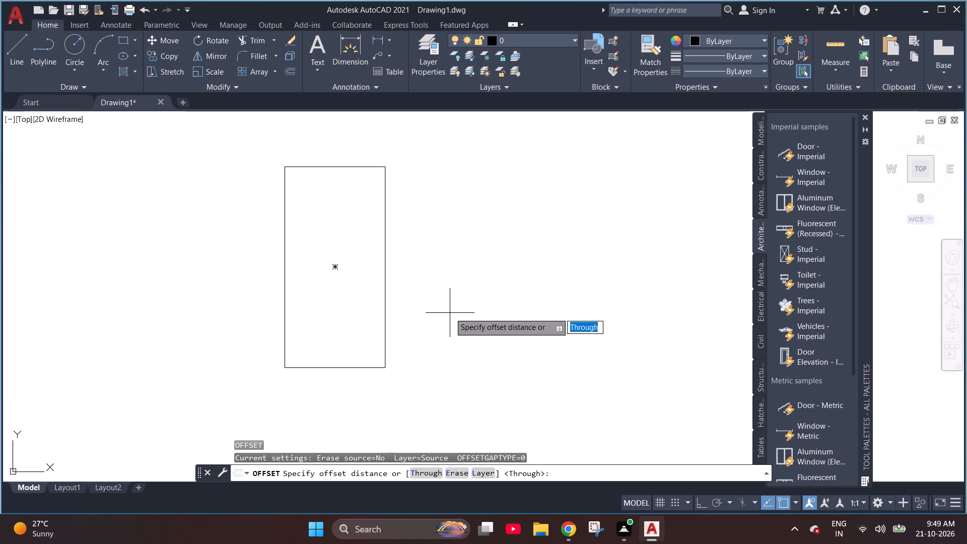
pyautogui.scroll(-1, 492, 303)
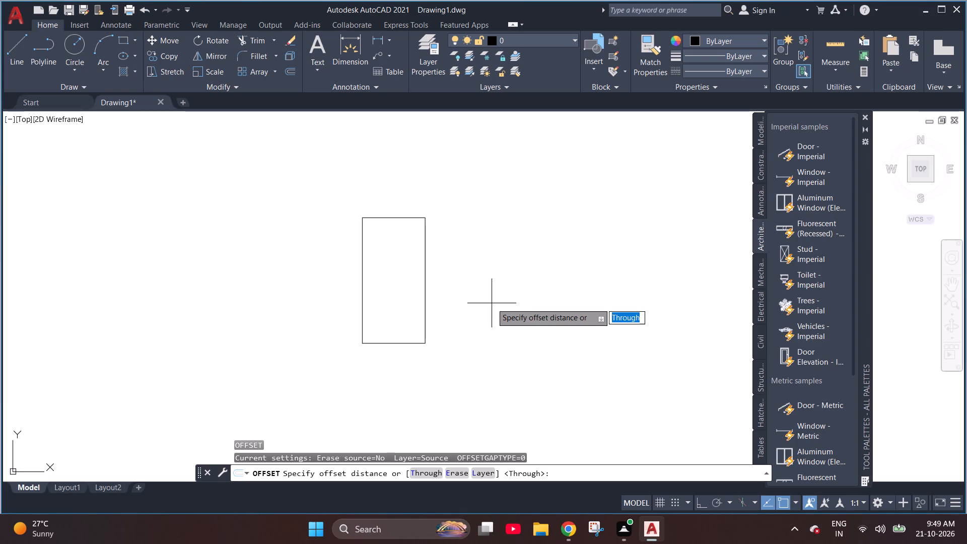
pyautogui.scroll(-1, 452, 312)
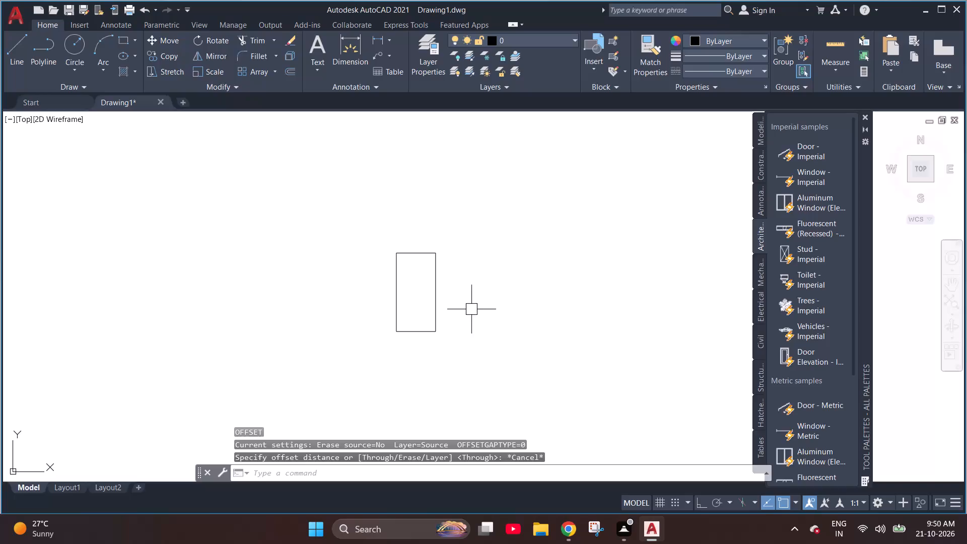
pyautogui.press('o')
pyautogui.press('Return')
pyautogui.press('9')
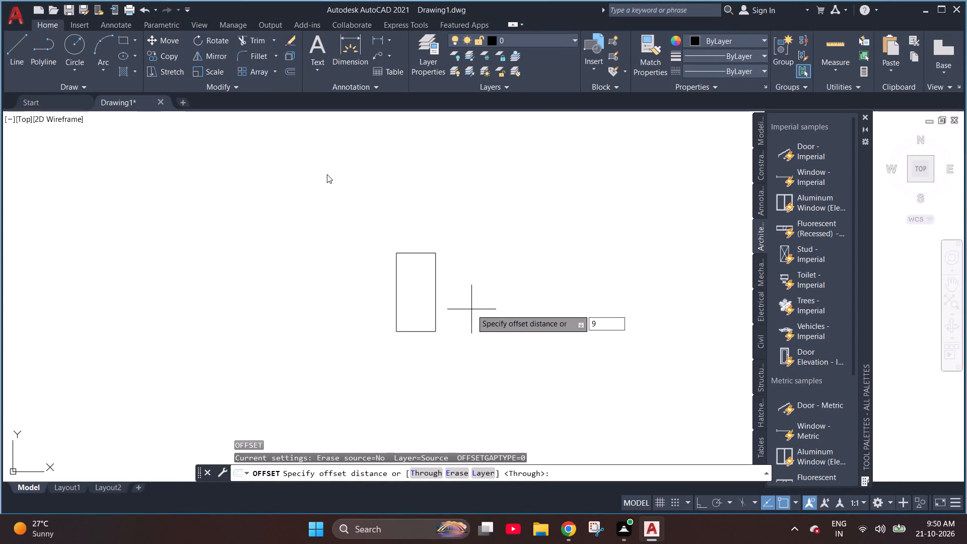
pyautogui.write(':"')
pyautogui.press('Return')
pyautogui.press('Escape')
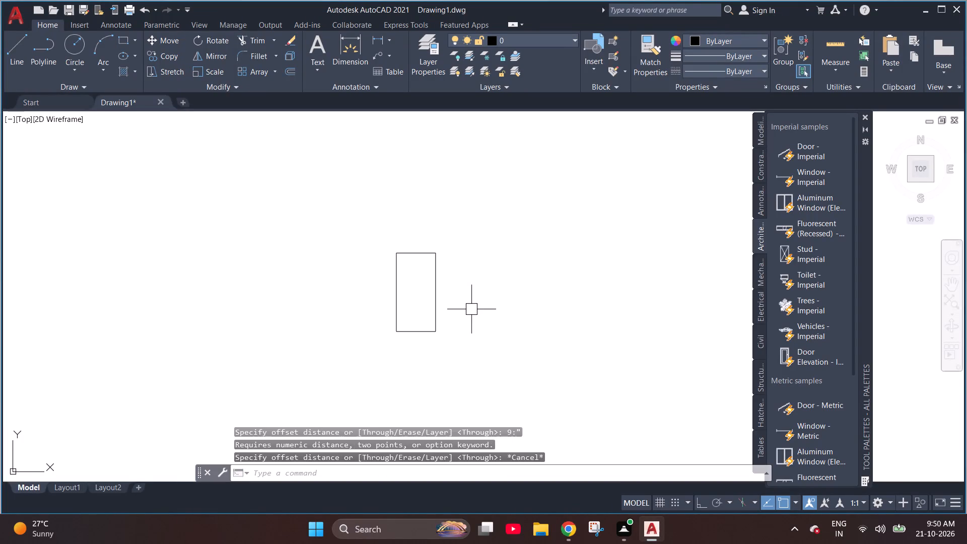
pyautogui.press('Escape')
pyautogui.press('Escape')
# Offset the 35' × 70' rectangle 9" inward to form the outer wall thickness.
pyautogui.press('o')
pyautogui.press('Return')
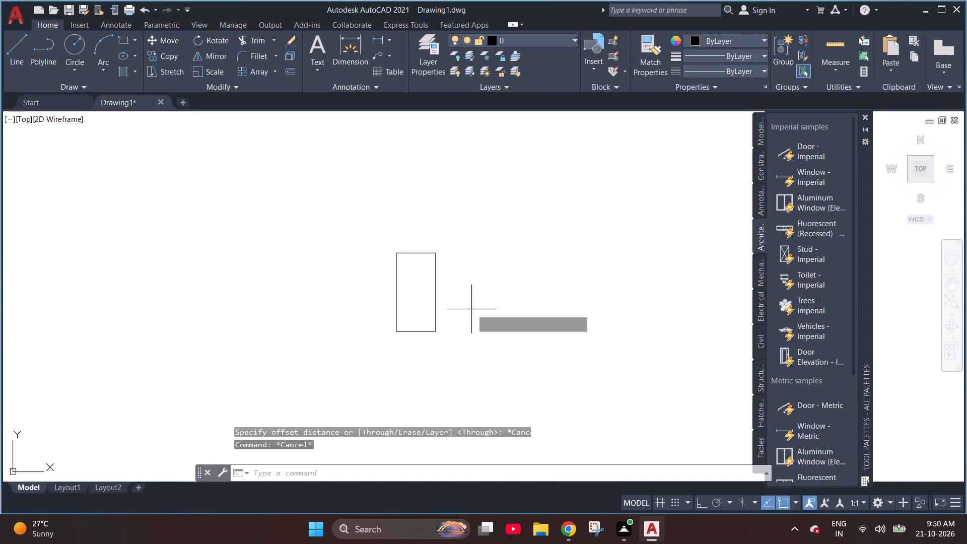
pyautogui.write('9"')
pyautogui.press('Return')
pyautogui.scroll(1, 407, 287)
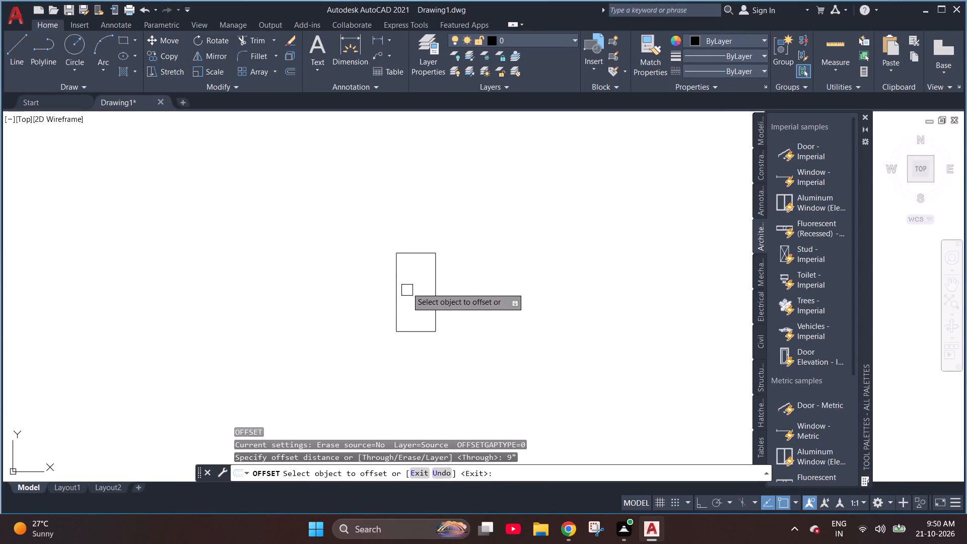
pyautogui.scroll(1, 407, 287)
pyautogui.click(477, 326)
pyautogui.click(392, 345)
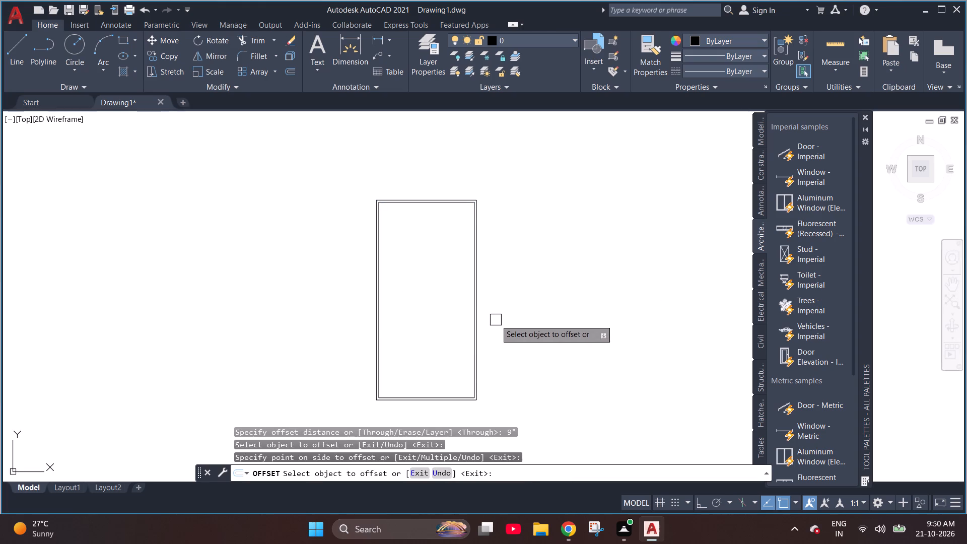
pyautogui.press('Escape')
pyautogui.press('Escape')
pyautogui.press('Escape')
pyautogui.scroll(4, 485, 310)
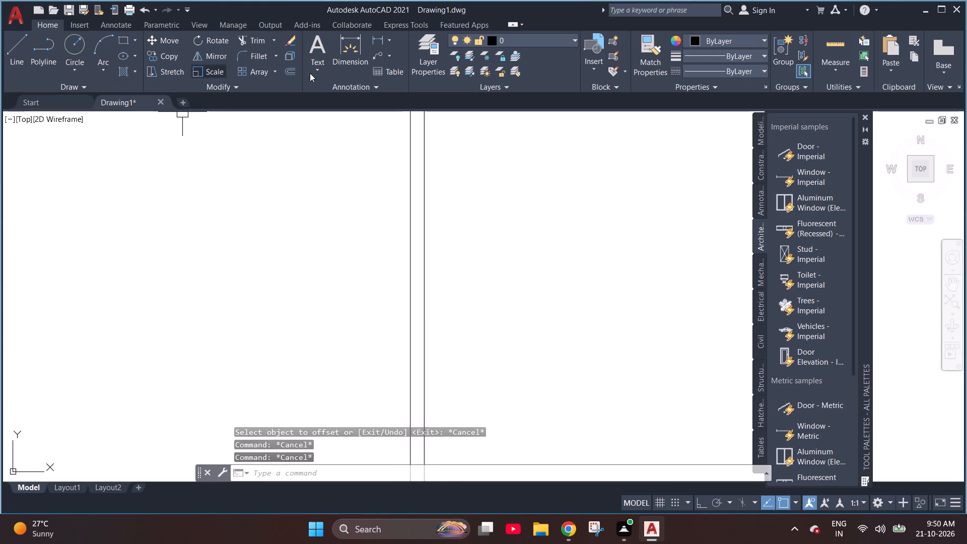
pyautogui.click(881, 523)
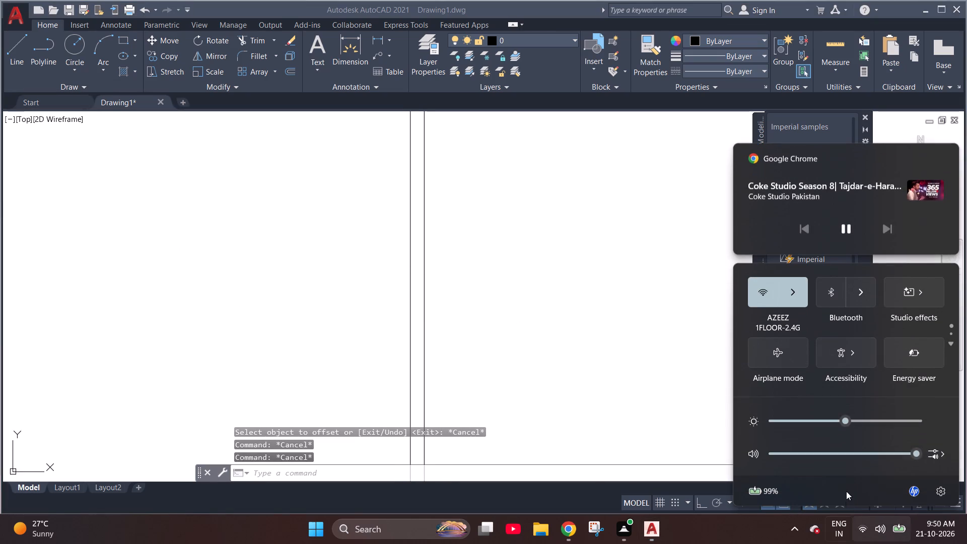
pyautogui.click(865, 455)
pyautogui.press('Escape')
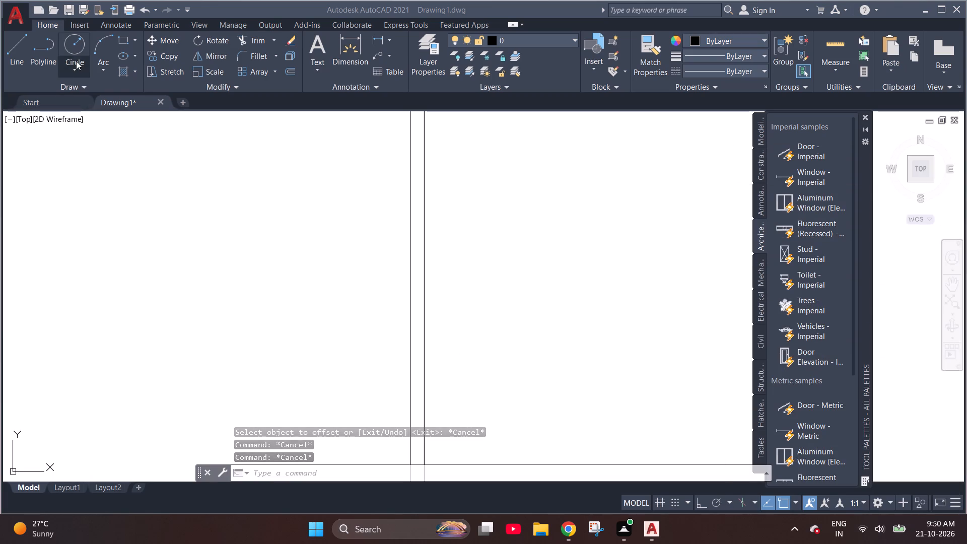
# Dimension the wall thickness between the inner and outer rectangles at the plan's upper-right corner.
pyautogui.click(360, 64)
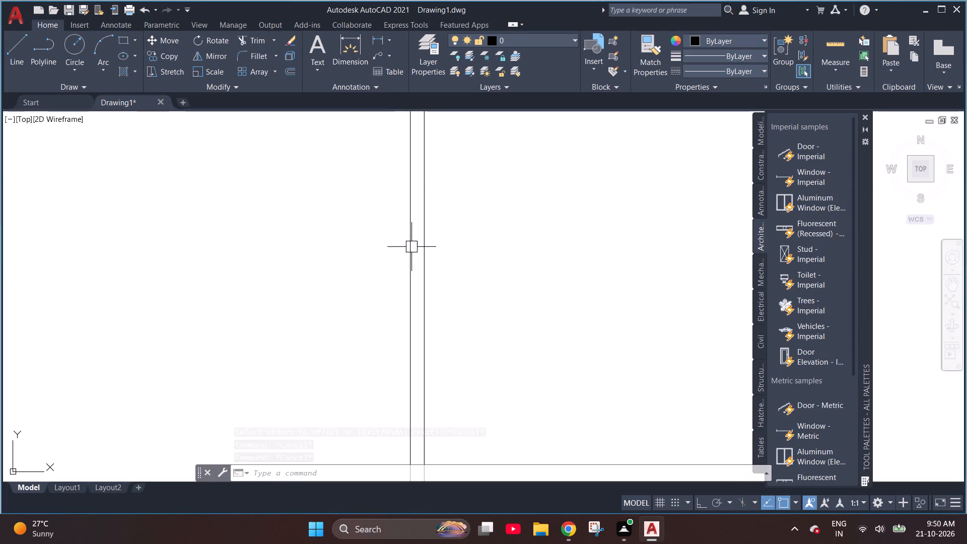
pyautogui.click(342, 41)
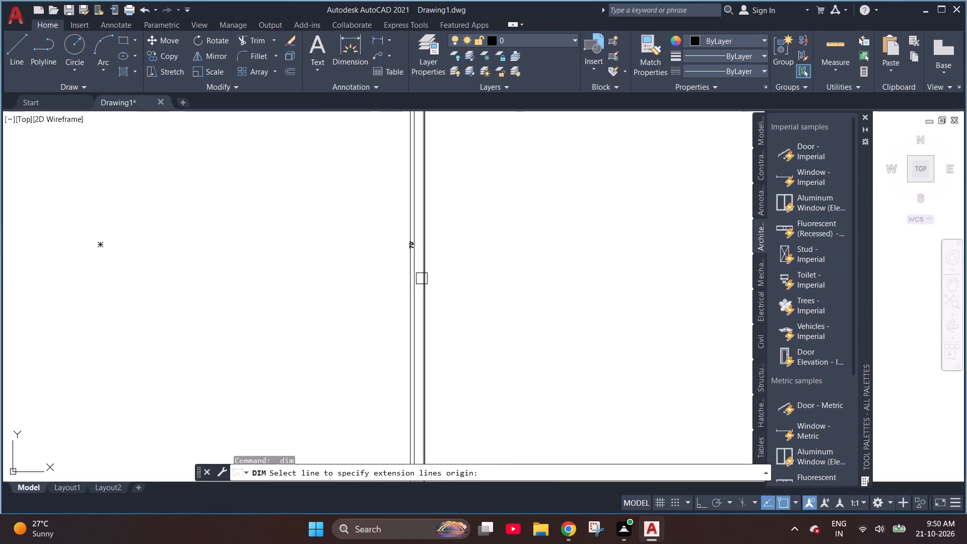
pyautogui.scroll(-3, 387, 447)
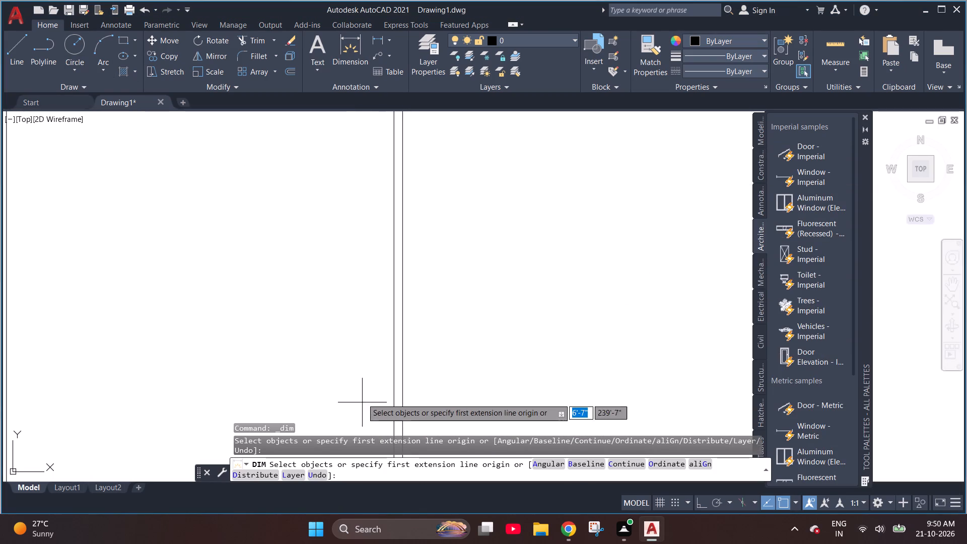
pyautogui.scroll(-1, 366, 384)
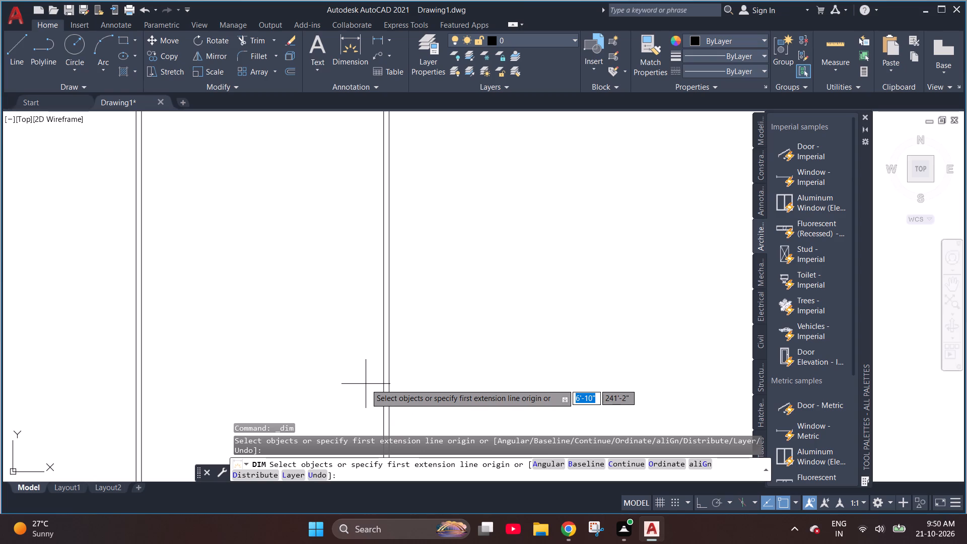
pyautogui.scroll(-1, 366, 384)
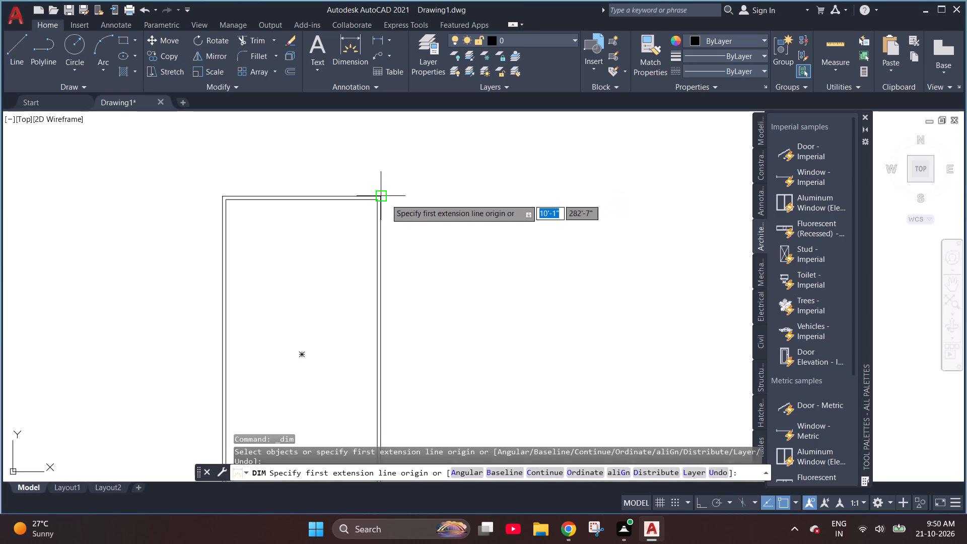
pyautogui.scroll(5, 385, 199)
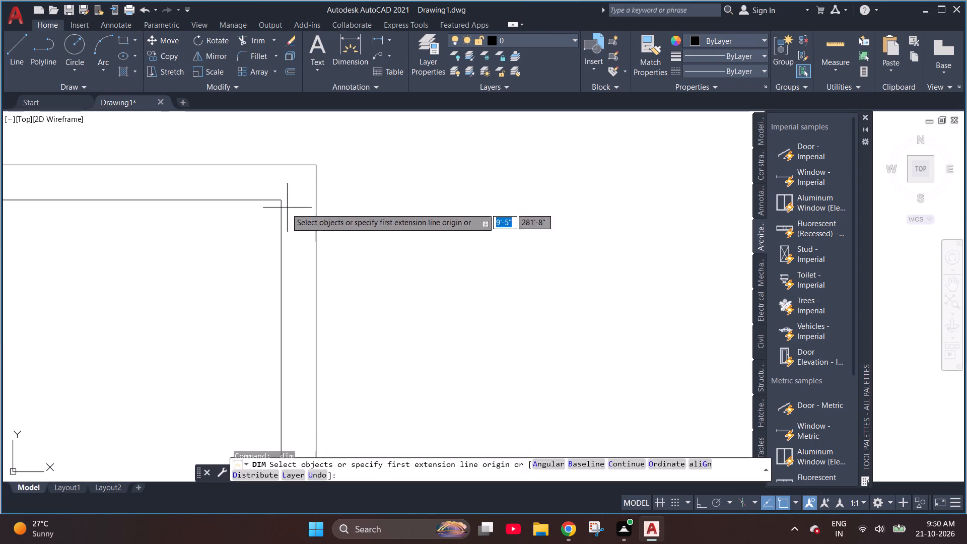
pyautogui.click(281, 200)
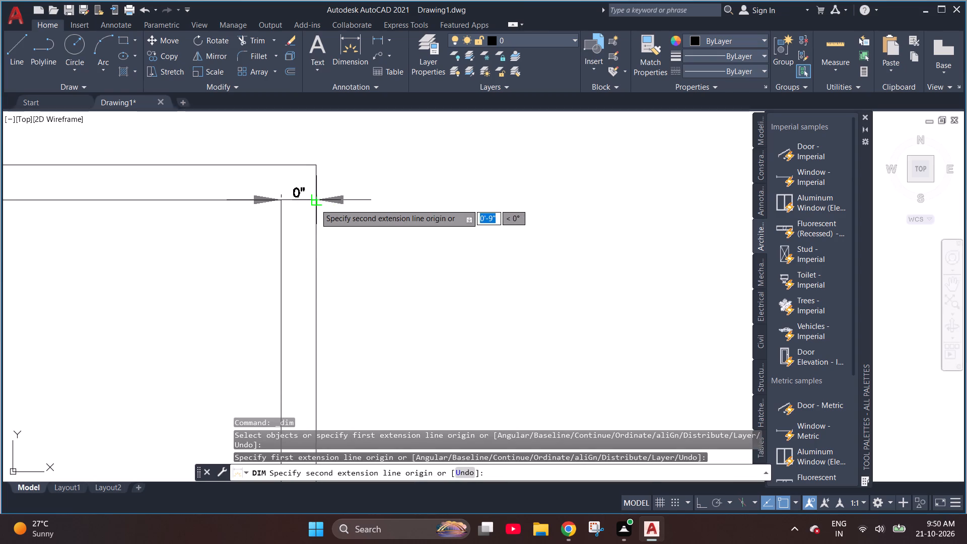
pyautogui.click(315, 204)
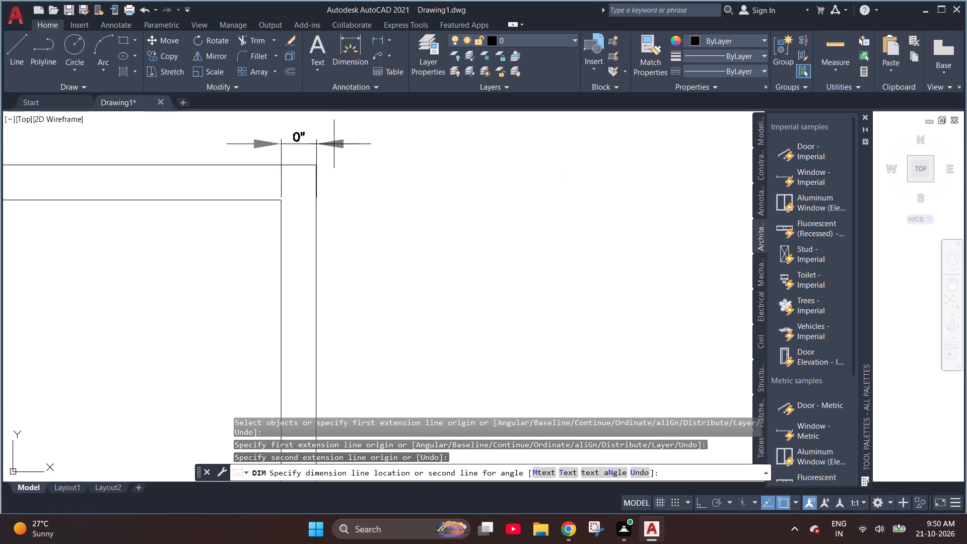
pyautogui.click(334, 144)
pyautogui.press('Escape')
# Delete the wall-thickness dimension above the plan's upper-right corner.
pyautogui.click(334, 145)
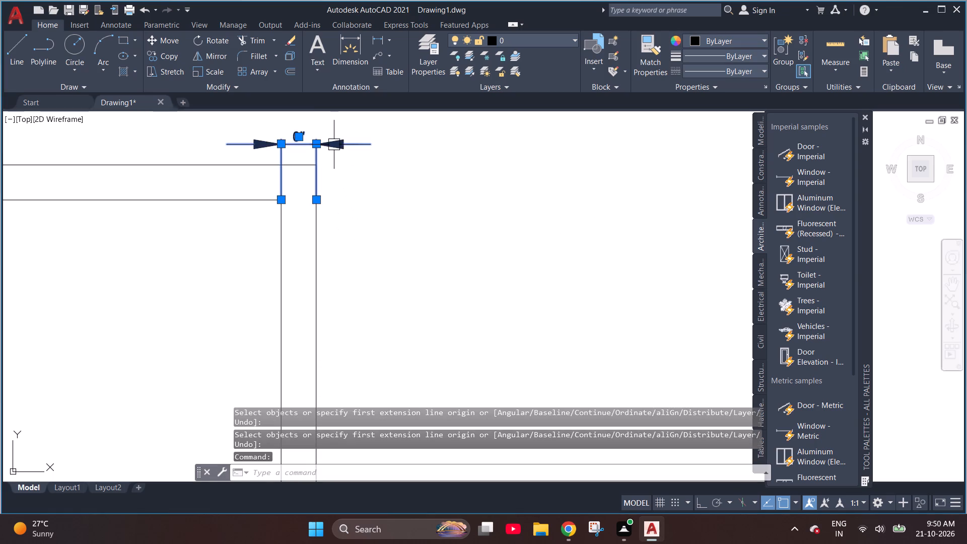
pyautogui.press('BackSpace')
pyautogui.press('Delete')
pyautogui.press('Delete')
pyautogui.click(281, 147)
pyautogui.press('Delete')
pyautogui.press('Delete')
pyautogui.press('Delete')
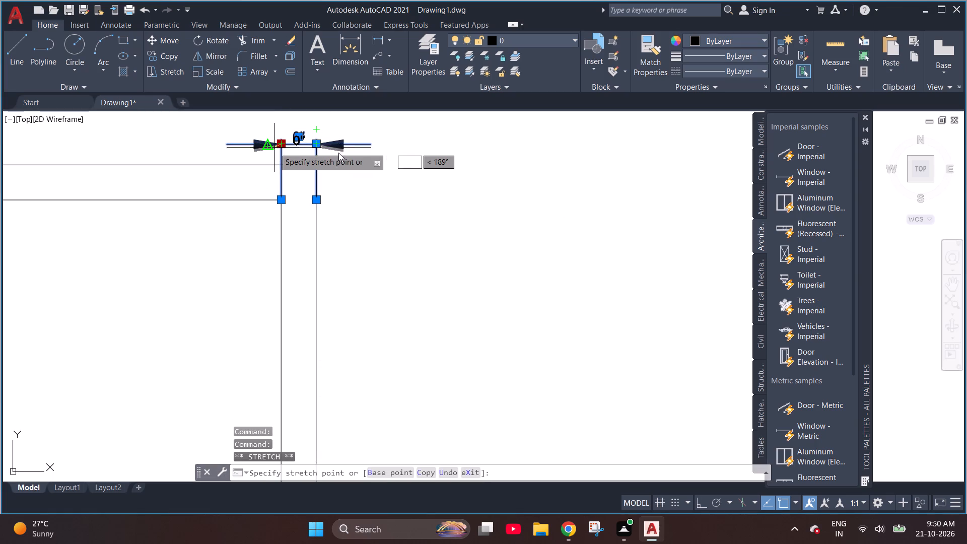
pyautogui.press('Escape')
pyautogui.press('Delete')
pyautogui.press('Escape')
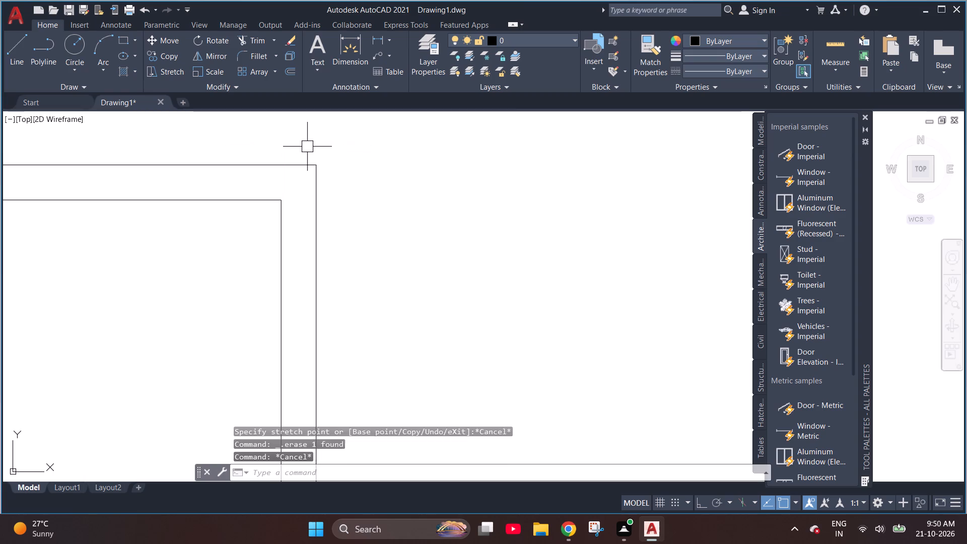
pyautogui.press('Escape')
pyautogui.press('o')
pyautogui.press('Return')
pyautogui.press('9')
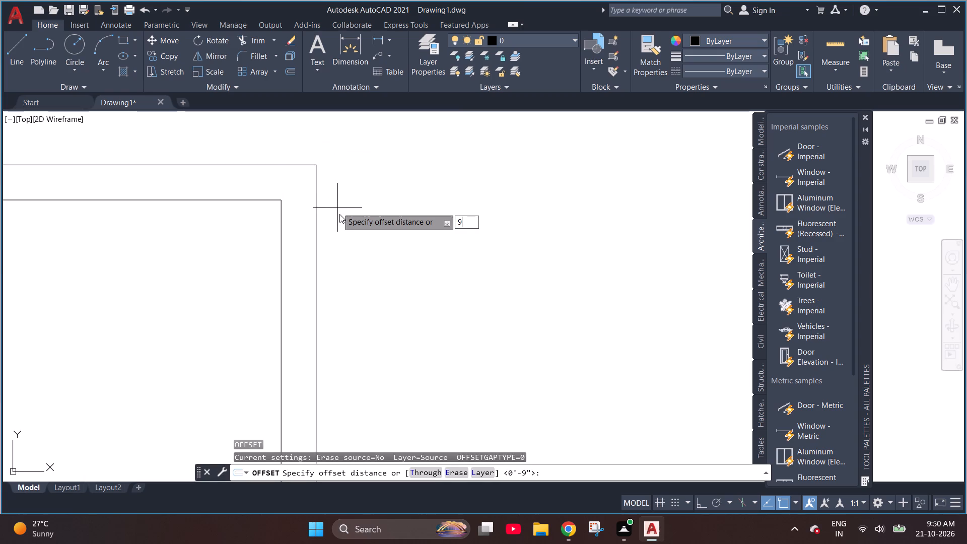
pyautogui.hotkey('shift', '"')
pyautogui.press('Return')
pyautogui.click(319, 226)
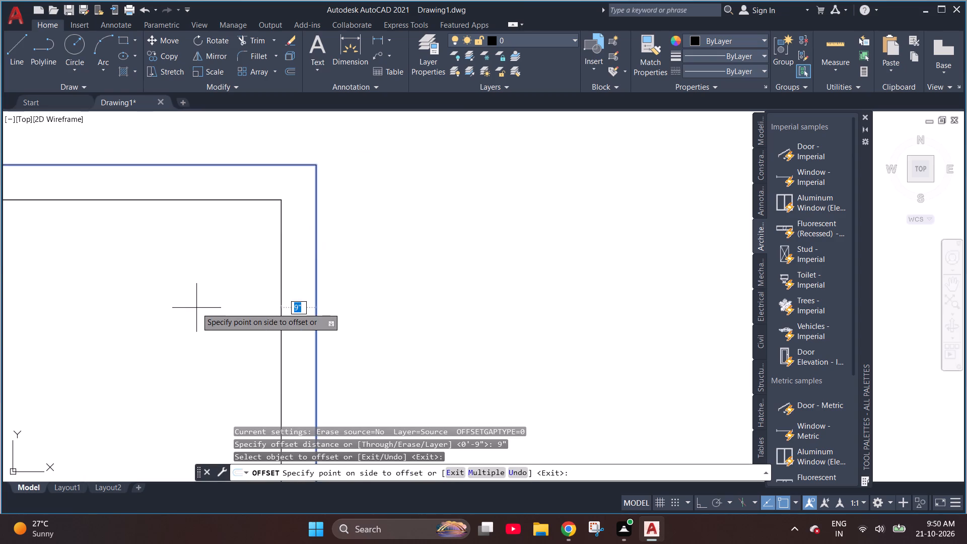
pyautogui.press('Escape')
# Explode the inner wall rectangle into separate lines.
pyautogui.scroll(-2, 470, 236)
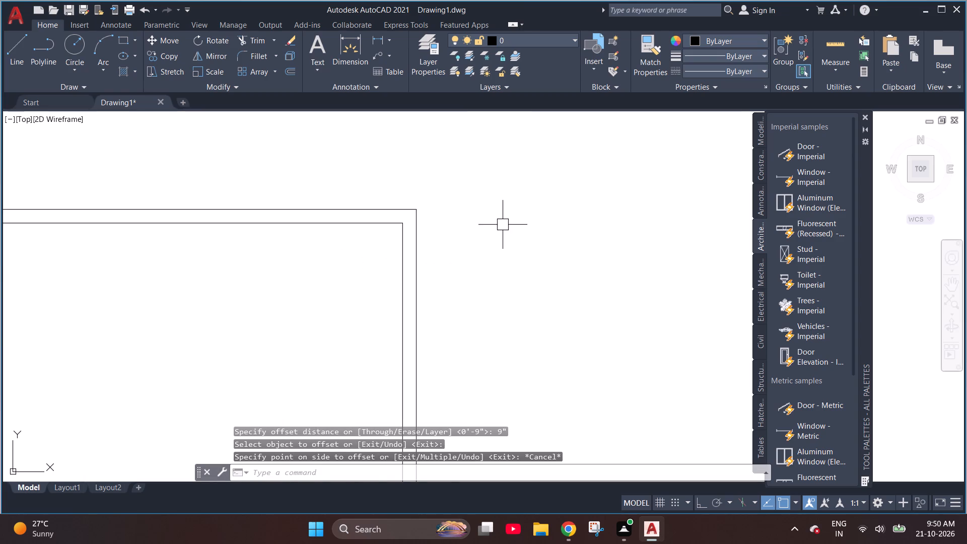
pyautogui.scroll(-1, 498, 227)
pyautogui.scroll(-1, 409, 207)
pyautogui.scroll(-1, 293, 162)
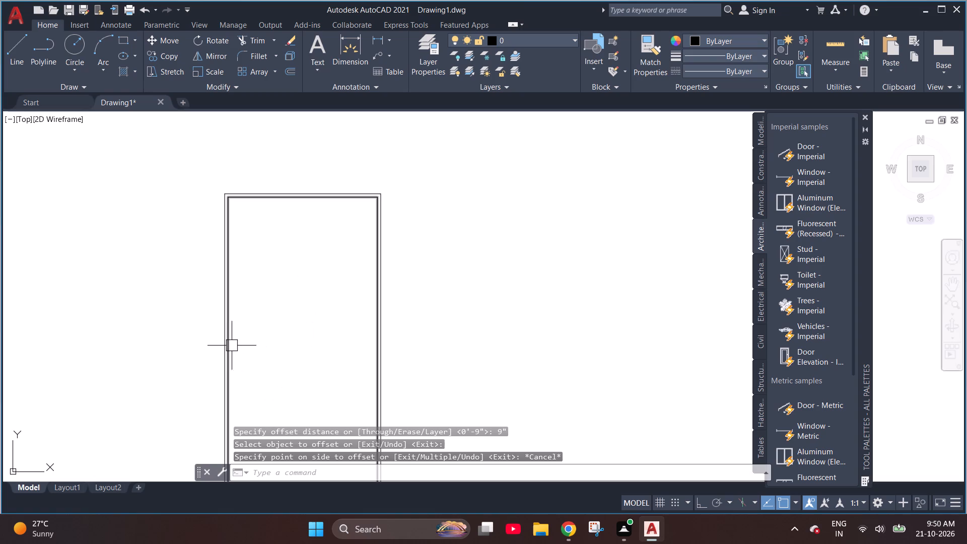
pyautogui.click(230, 345)
pyautogui.press('e')
pyautogui.press('x')
pyautogui.press('p')
pyautogui.write('lo')
pyautogui.write('de')
pyautogui.press('Return')
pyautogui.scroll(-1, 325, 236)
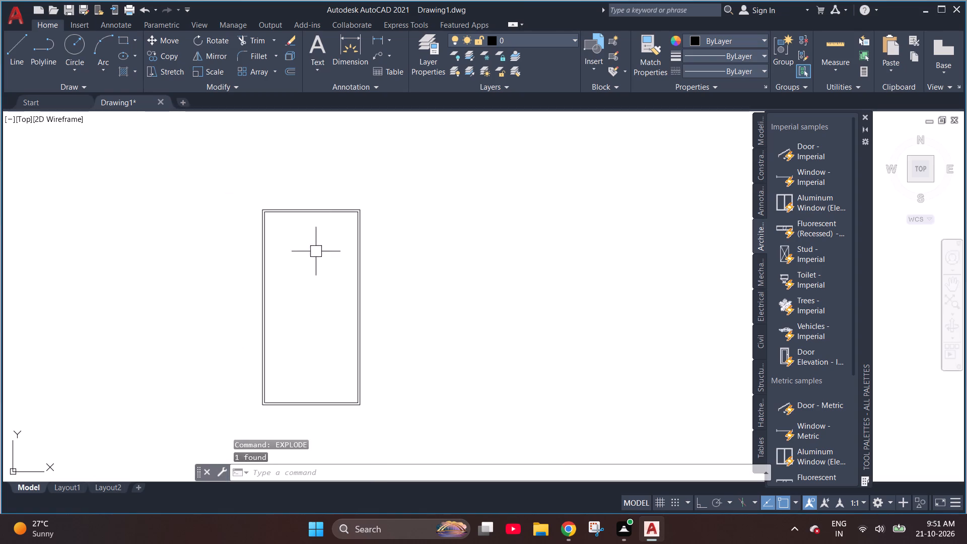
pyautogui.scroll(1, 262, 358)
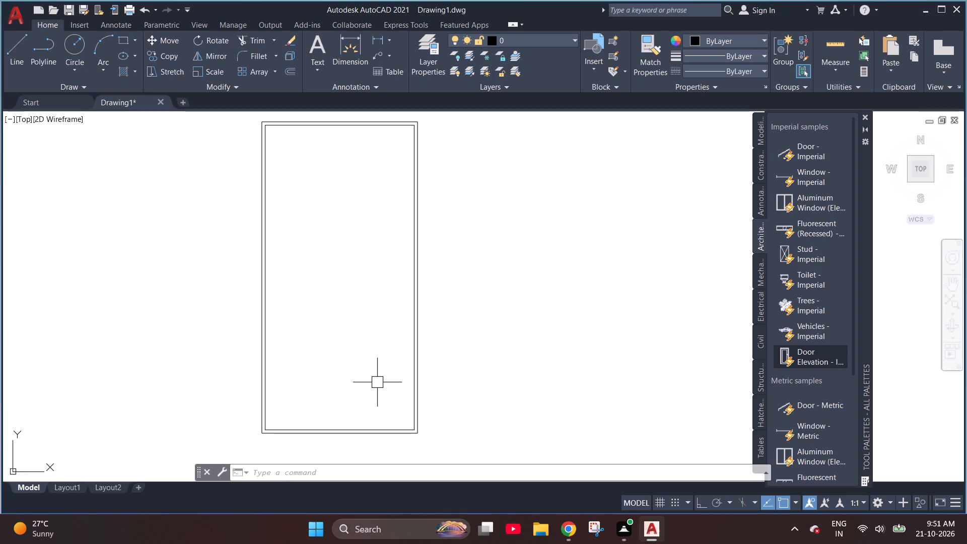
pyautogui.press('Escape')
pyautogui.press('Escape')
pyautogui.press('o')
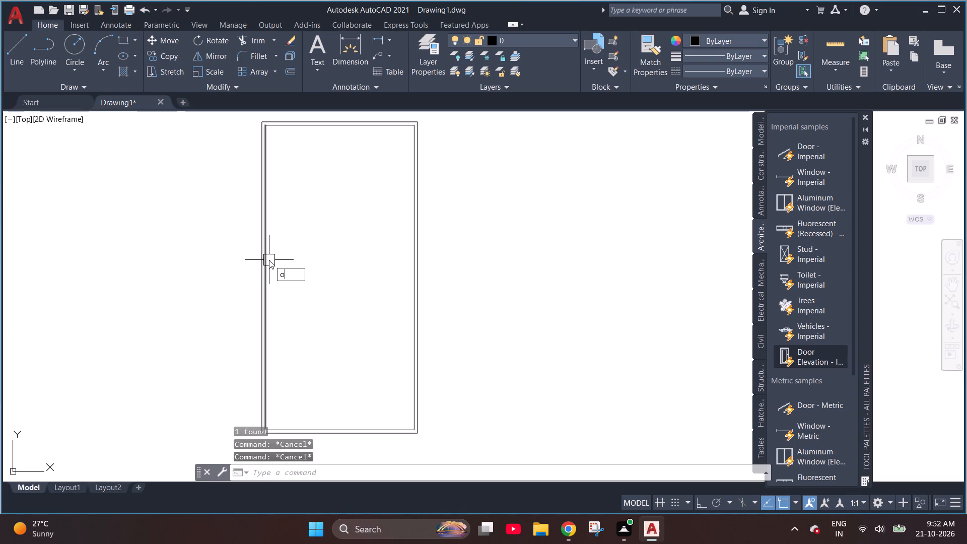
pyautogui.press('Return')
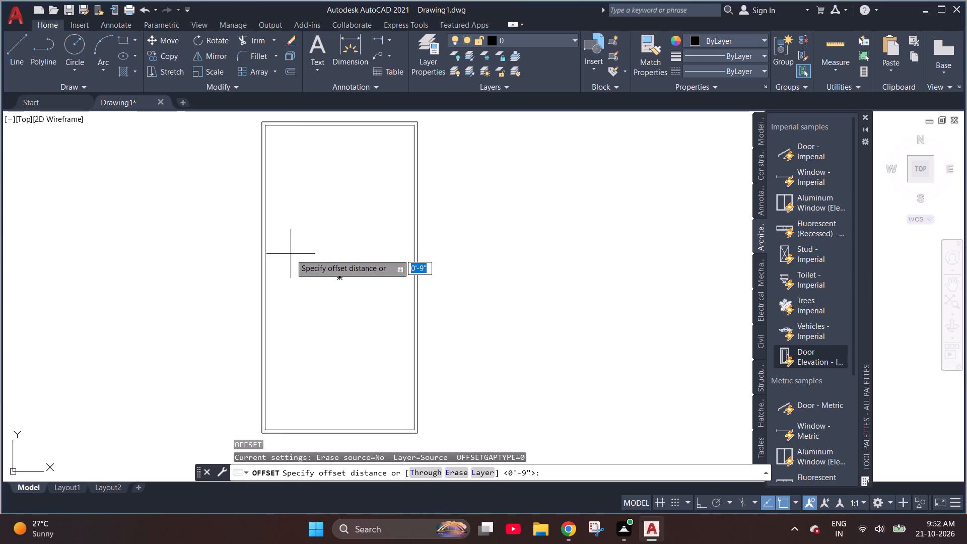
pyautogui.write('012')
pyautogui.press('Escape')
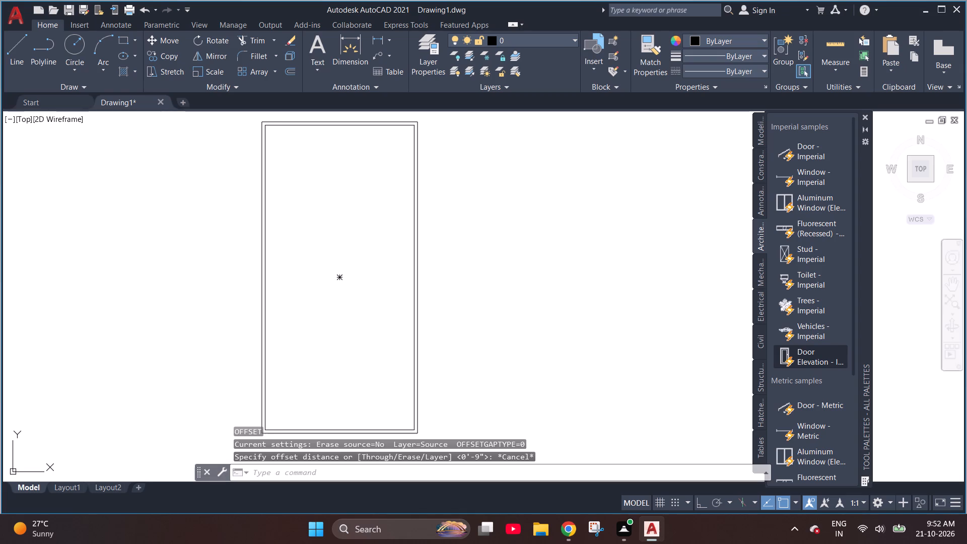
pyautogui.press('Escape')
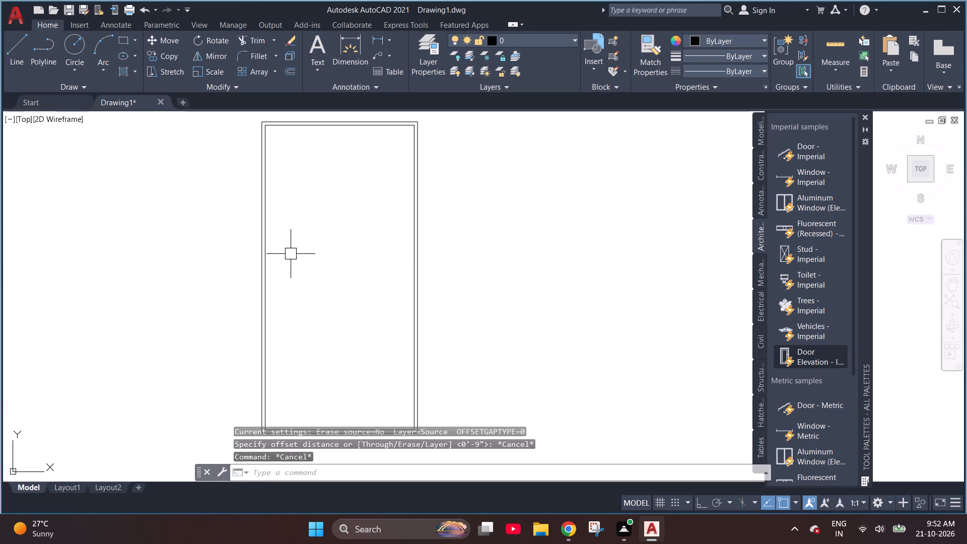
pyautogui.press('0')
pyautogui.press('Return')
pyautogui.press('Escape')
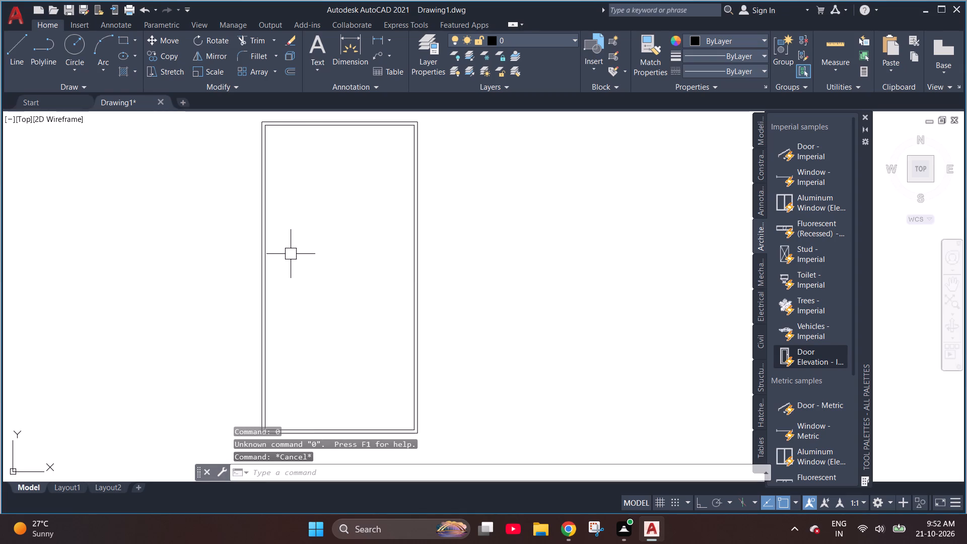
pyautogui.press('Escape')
# Offset the inner face line of the plan's left outer wall 12'0" to the right, into the plan.
pyautogui.press('o')
pyautogui.press('Return')
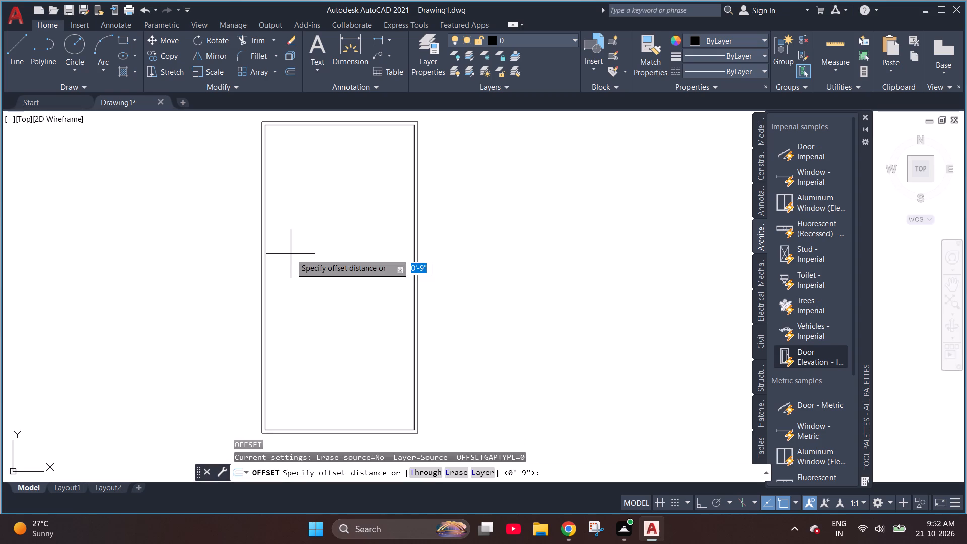
pyautogui.write("12'")
pyautogui.write('0"')
pyautogui.press('Return')
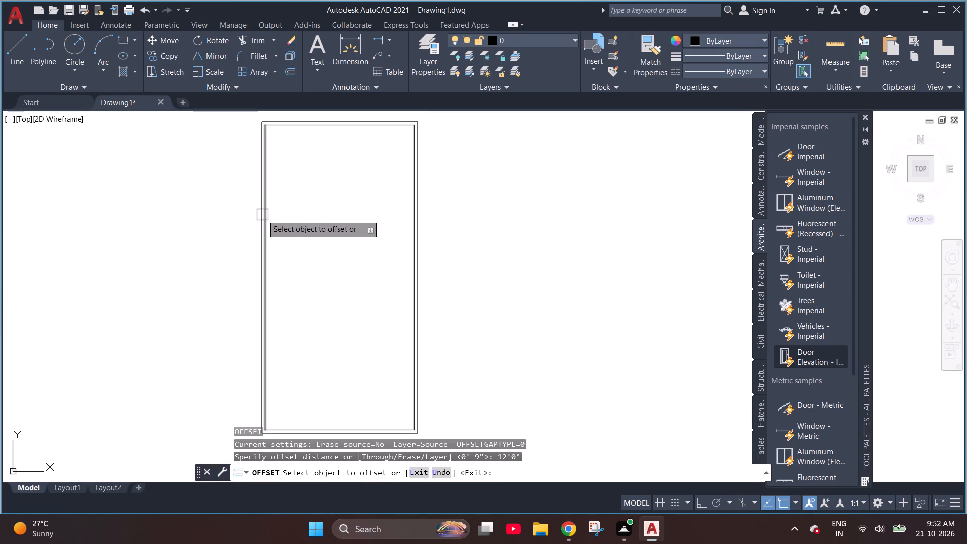
pyautogui.moveTo(265, 216); pyautogui.dragTo(269, 216)
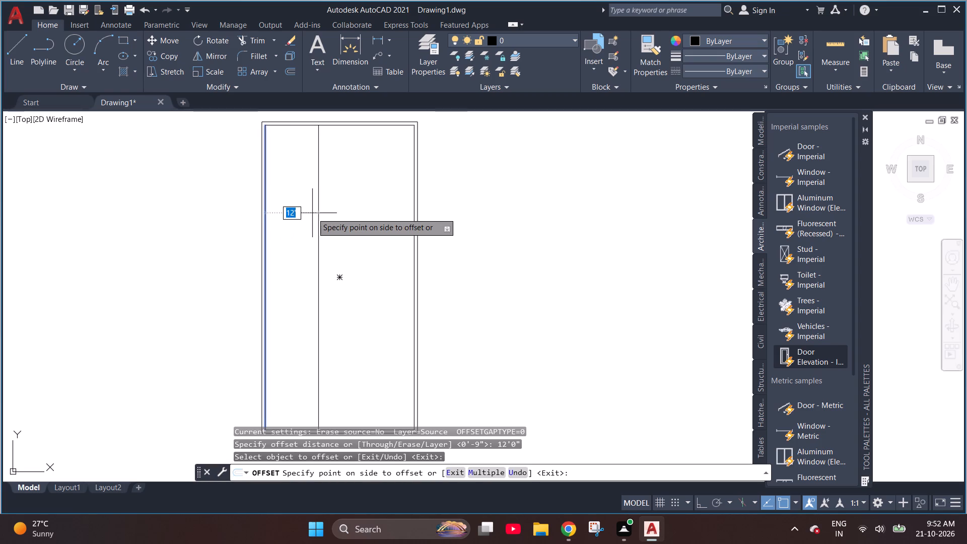
pyautogui.scroll(2, 312, 213)
pyautogui.scroll(-2, 333, 367)
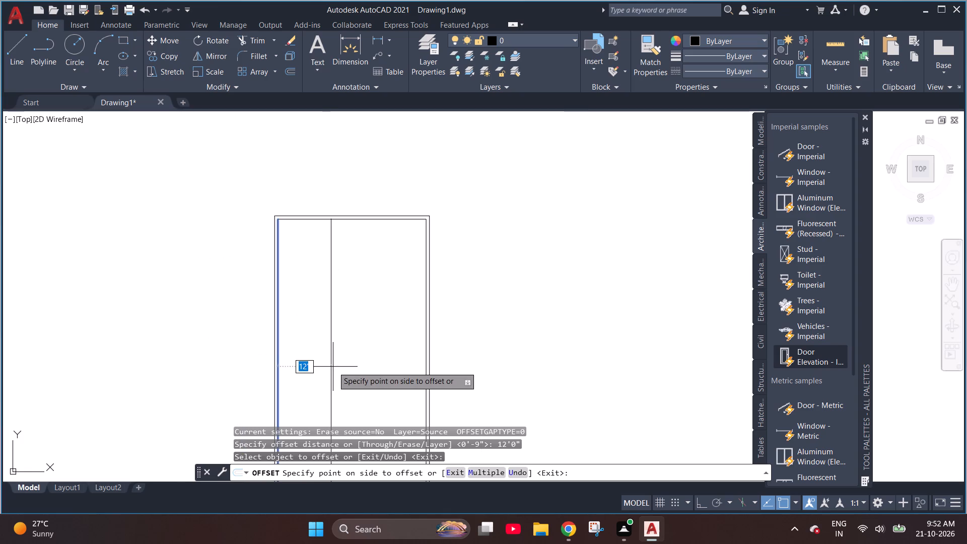
pyautogui.click(333, 367)
pyautogui.press('Escape')
# Offset the new vertical partition line 9" to the right to give the partition wall its thickness.
pyautogui.press('o')
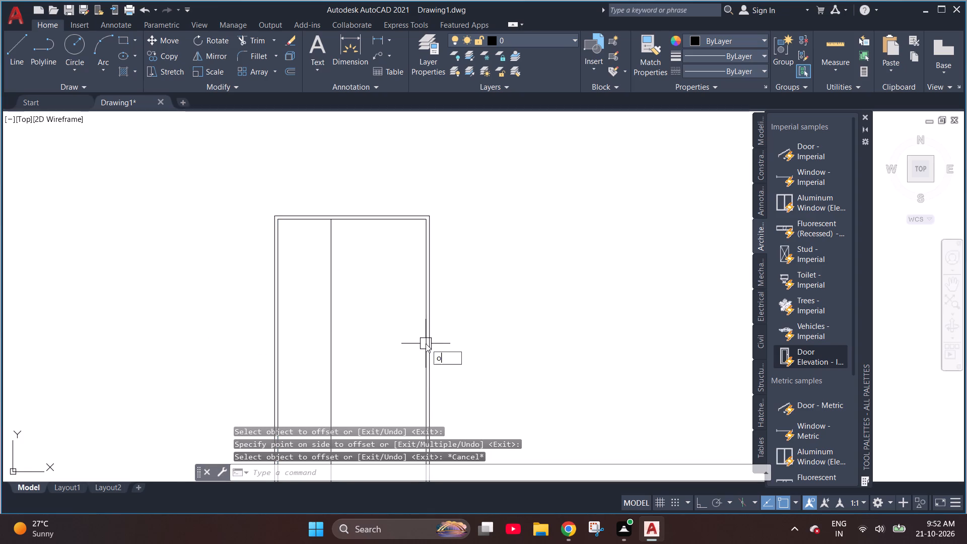
pyautogui.press('Return')
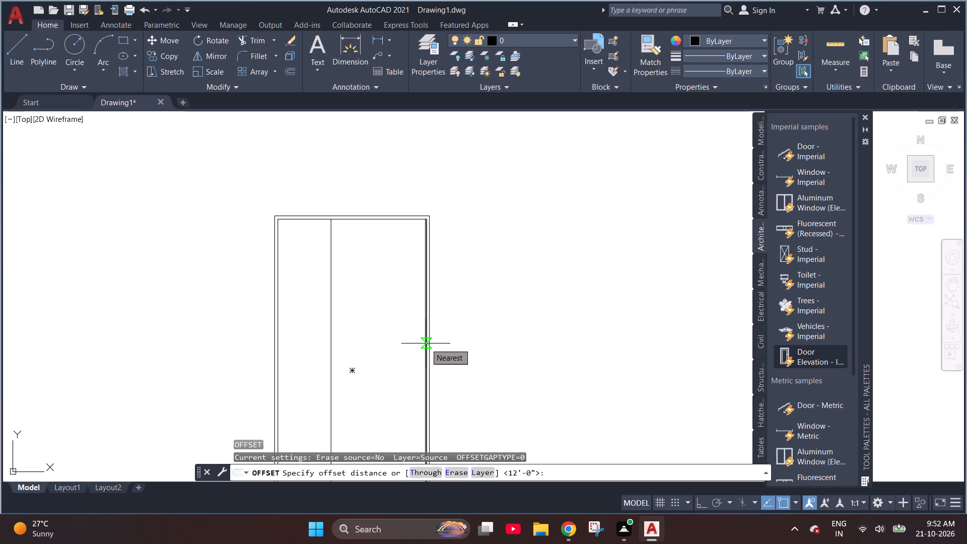
pyautogui.write('9"')
pyautogui.press('Return')
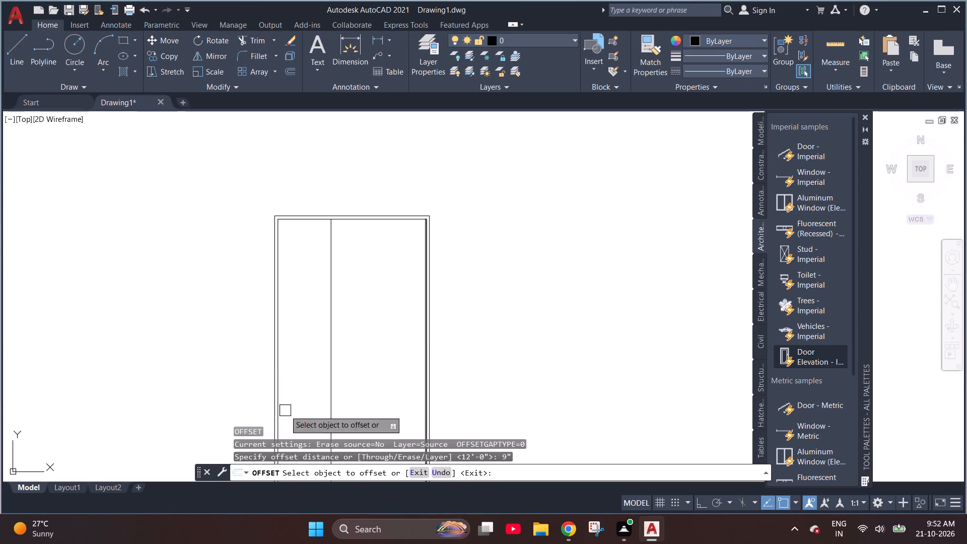
pyautogui.moveTo(333, 278); pyautogui.dragTo(339, 279)
pyautogui.click(350, 280)
pyautogui.press('Escape')
# Offset the right face line of the 9" partition wall 5'0" to the right.
pyautogui.scroll(3, 342, 247)
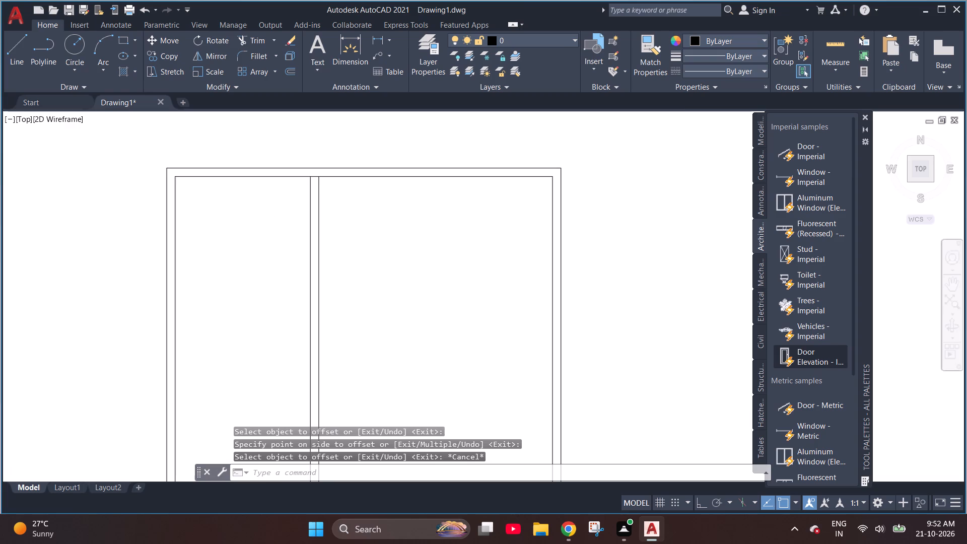
pyautogui.scroll(-1, 342, 247)
pyautogui.press('o')
pyautogui.press('Return')
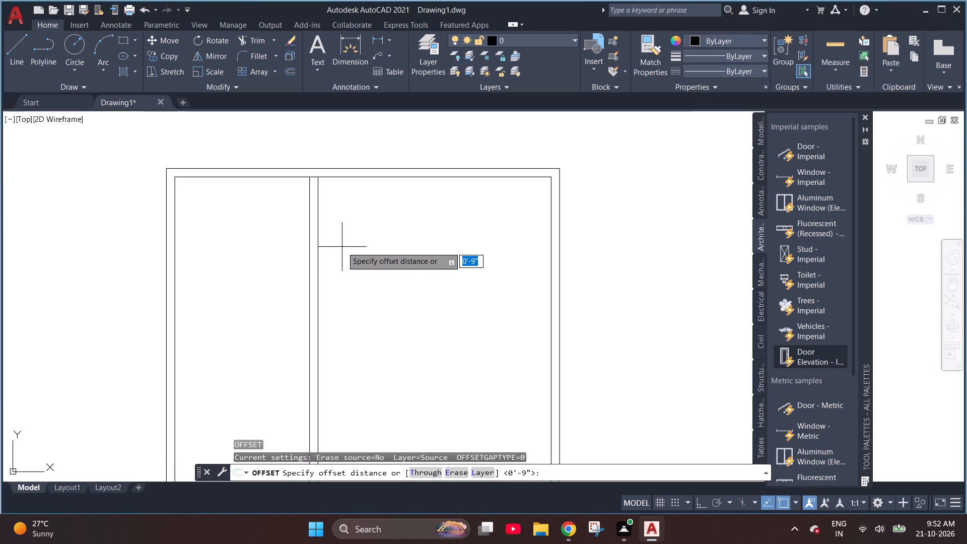
pyautogui.write('5\'0"')
pyautogui.press('Return')
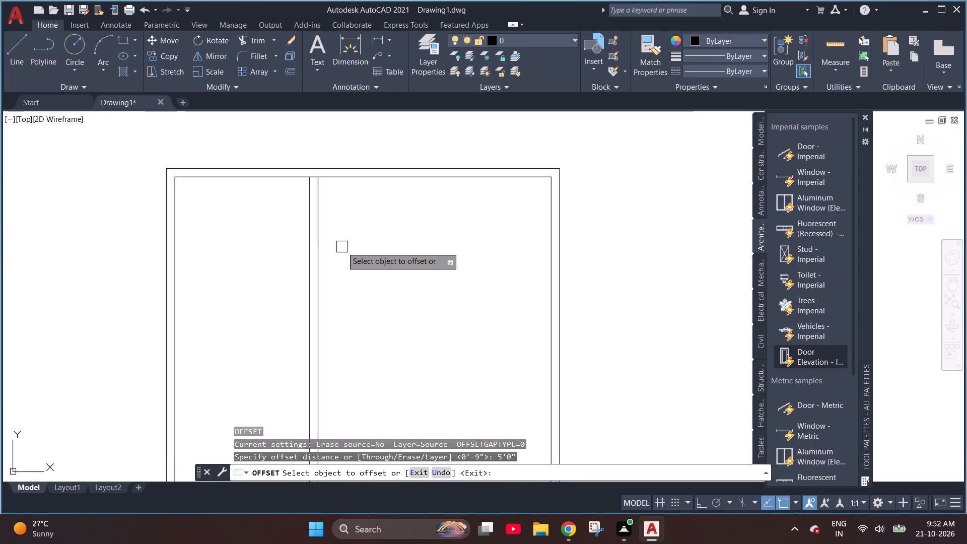
pyautogui.click(320, 302)
pyautogui.click(380, 292)
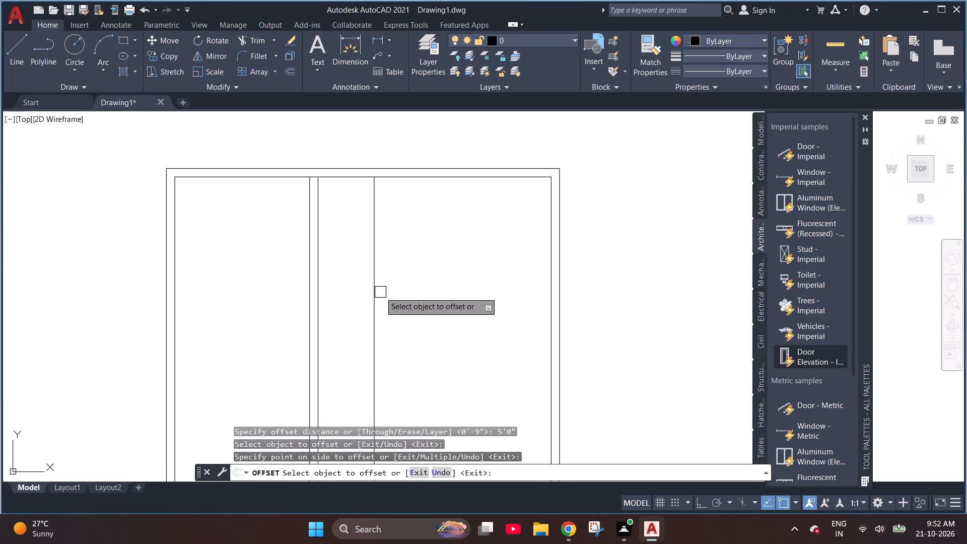
pyautogui.press('Escape')
pyautogui.press('Escape')
# Offset the single vertical line beside the first partition 9" to the right to form the second partition wall.
pyautogui.press('o')
pyautogui.press('Return')
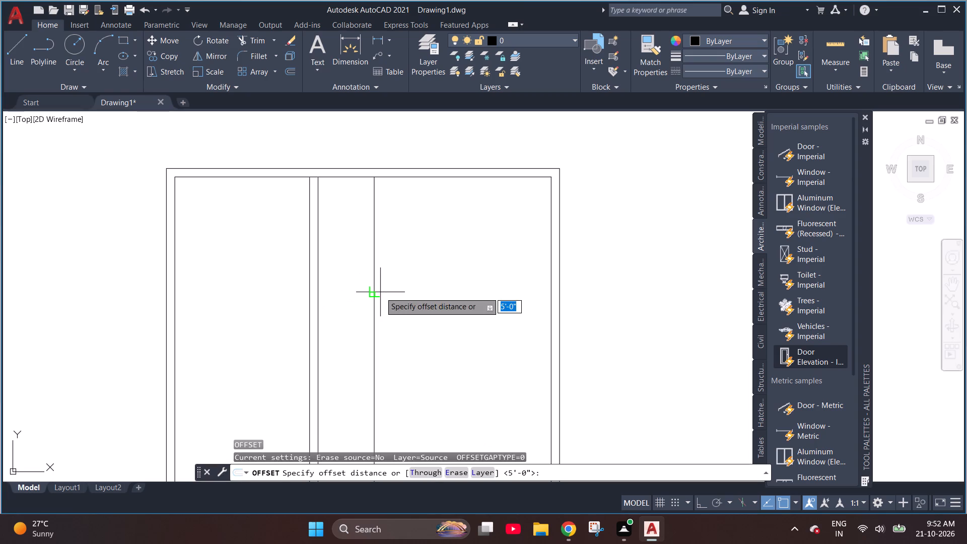
pyautogui.press('9')
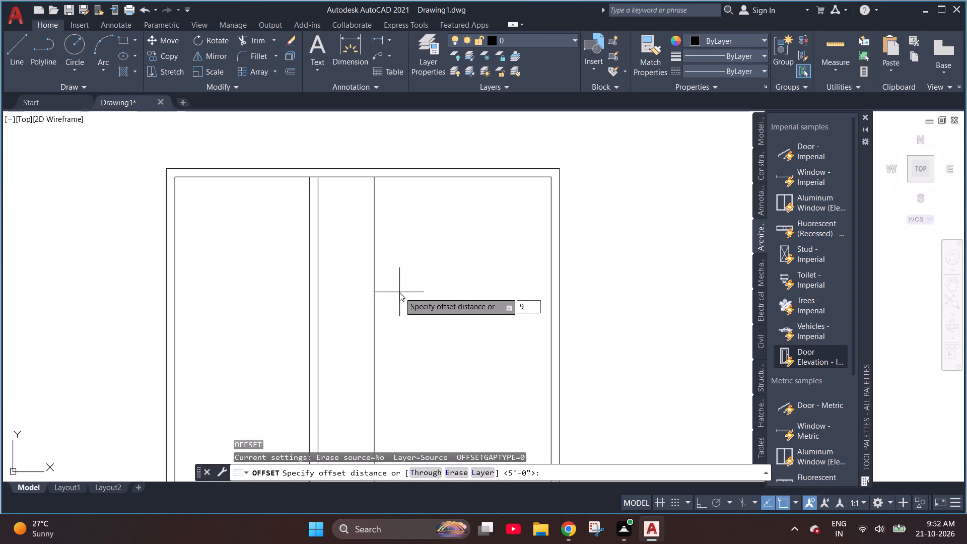
pyautogui.hotkey('shift', '"')
pyautogui.press('Return')
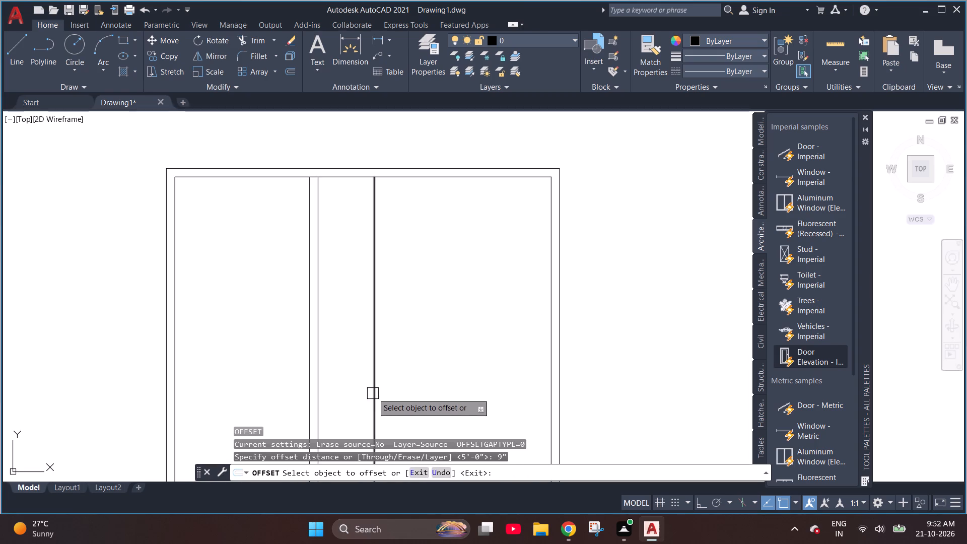
pyautogui.click(375, 393)
pyautogui.click(443, 379)
pyautogui.press('Escape')
pyautogui.press('Escape')
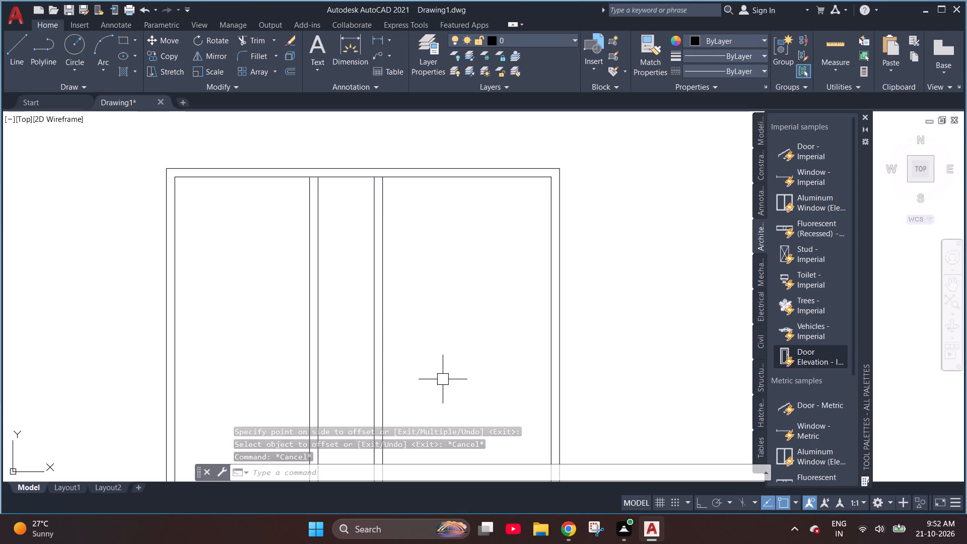
pyautogui.press('Escape')
pyautogui.press('Escape')
# Offset the right face line of the second partition wall 5'0" to the right.
pyautogui.press('o')
pyautogui.press('Return')
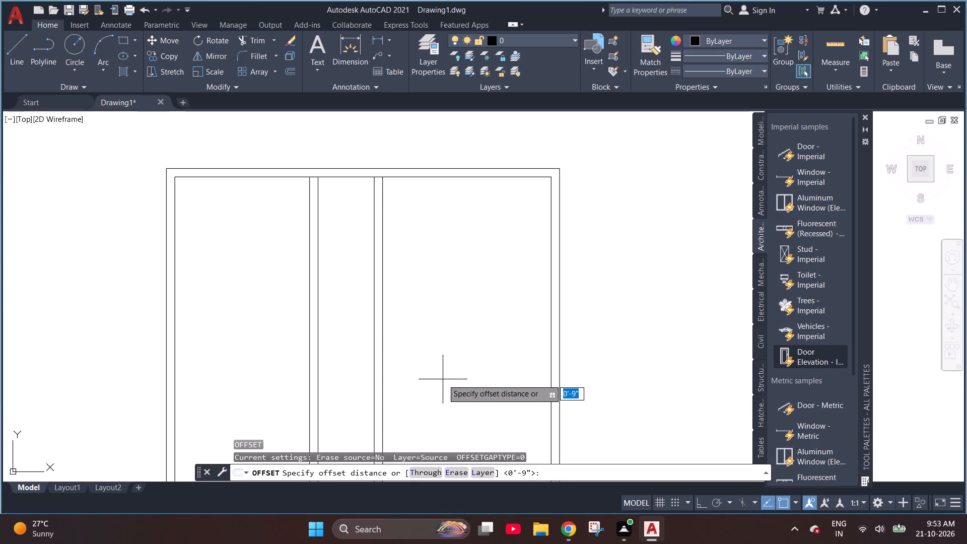
pyautogui.write("5'0")
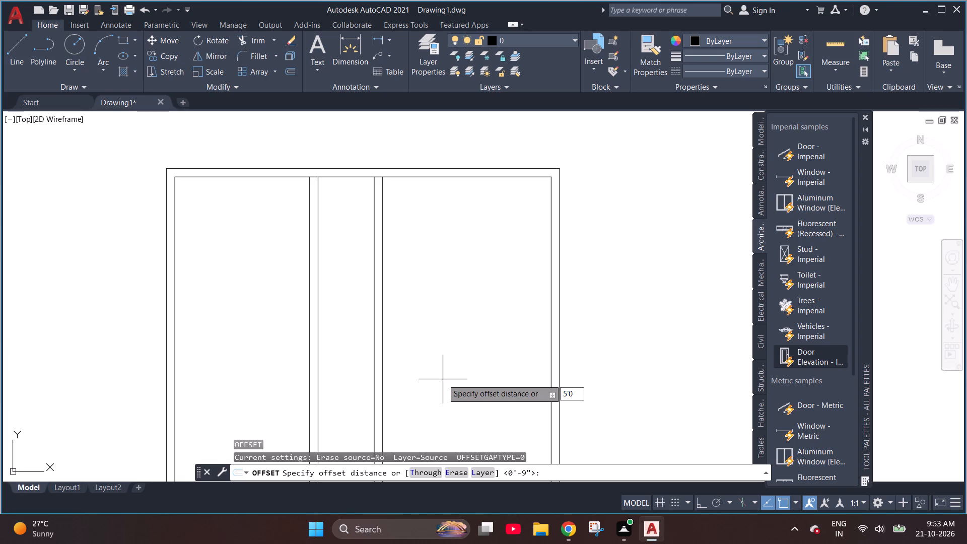
pyautogui.hotkey('shift', '"')
pyautogui.press('Return')
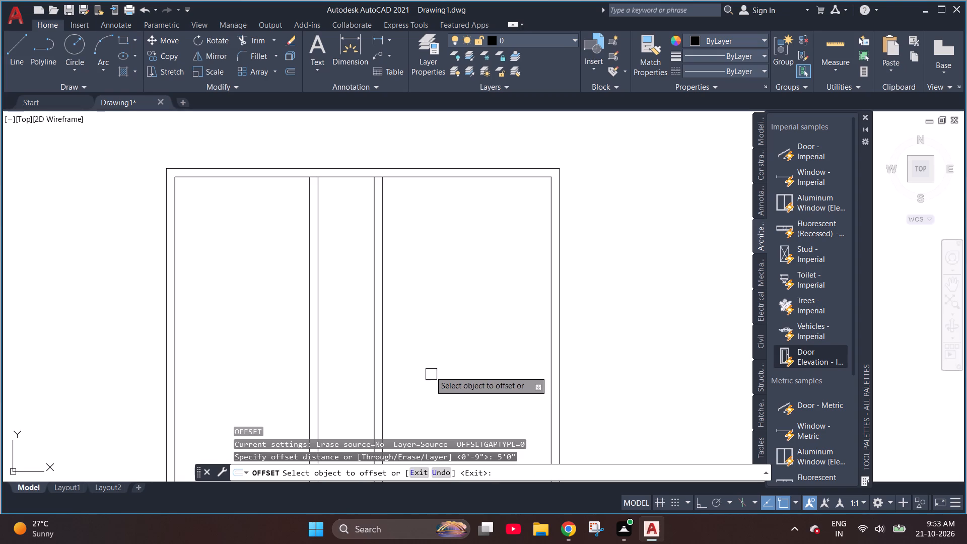
pyautogui.moveTo(384, 330); pyautogui.dragTo(391, 329)
pyautogui.click(439, 319)
pyautogui.press('Escape')
pyautogui.press('Escape')
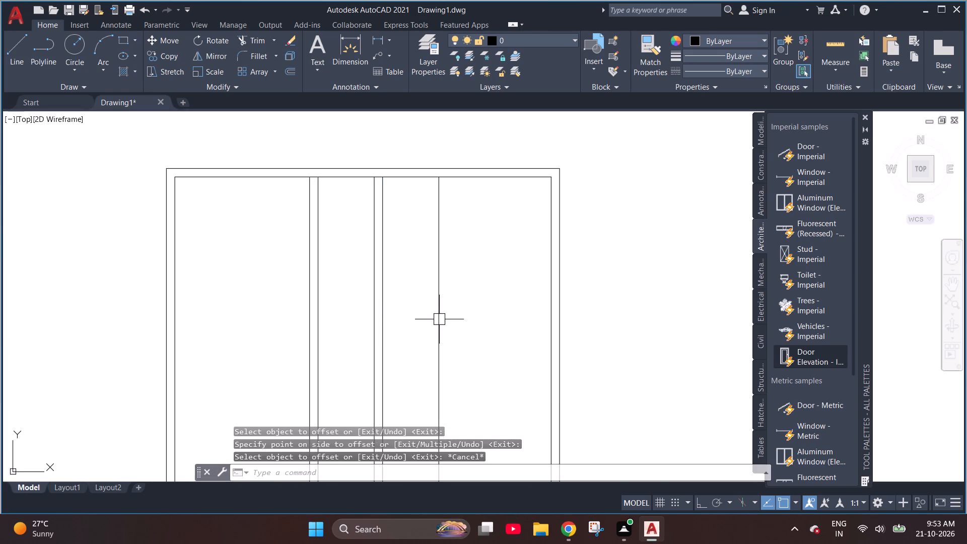
pyautogui.press('Escape')
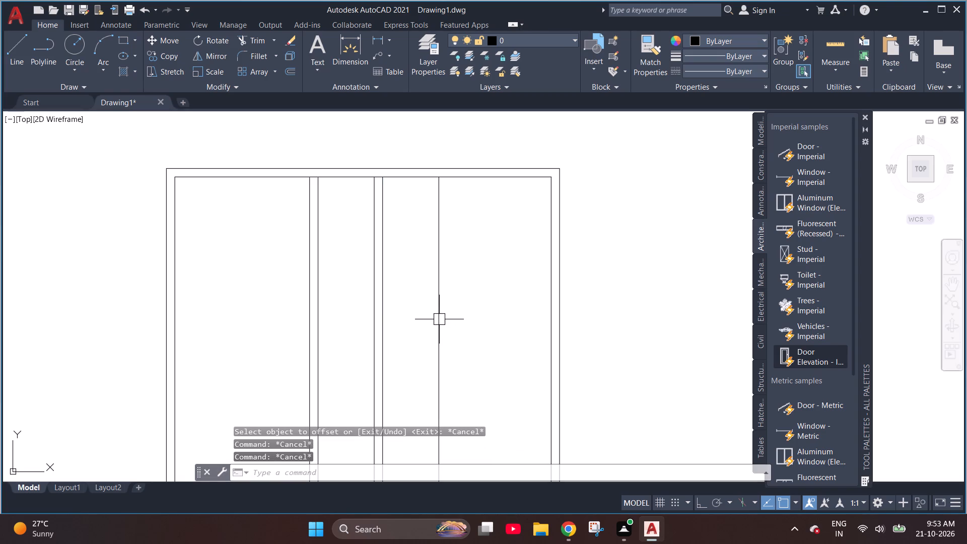
# Offset the new vertical line 9" to the right to form the third partition wall.
pyautogui.press('o')
pyautogui.press('Return')
pyautogui.write('9"')
pyautogui.press('Return')
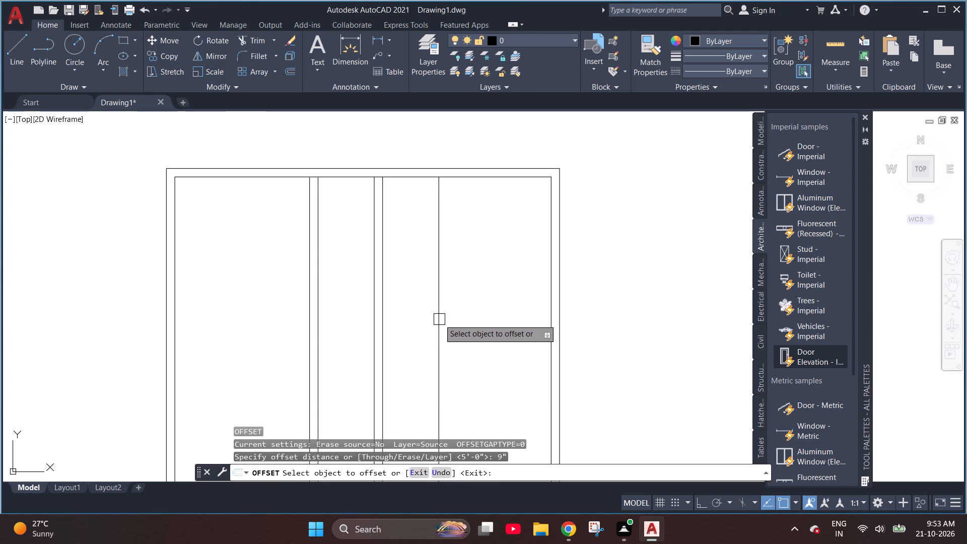
pyautogui.click(441, 271)
pyautogui.click(487, 269)
pyautogui.press('Escape')
pyautogui.press('Escape')
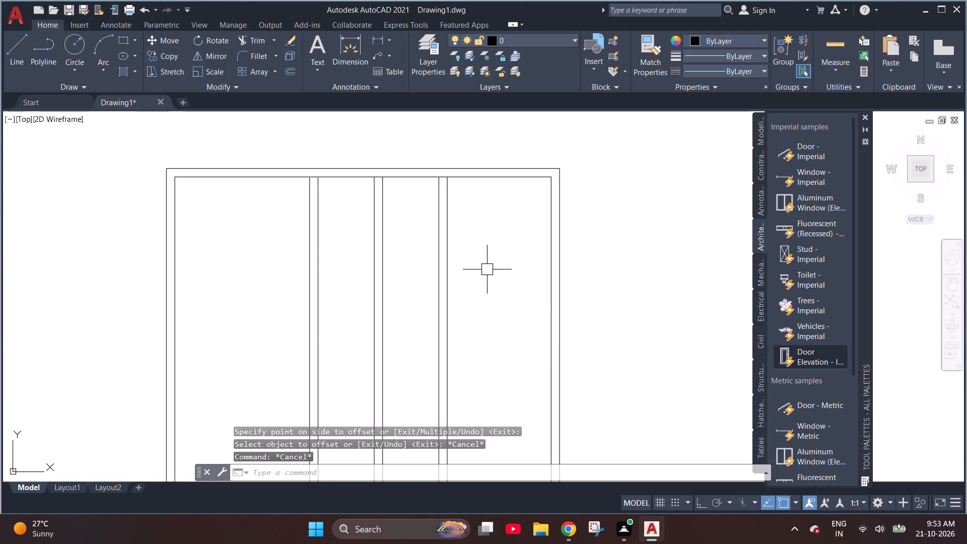
pyautogui.press('Escape')
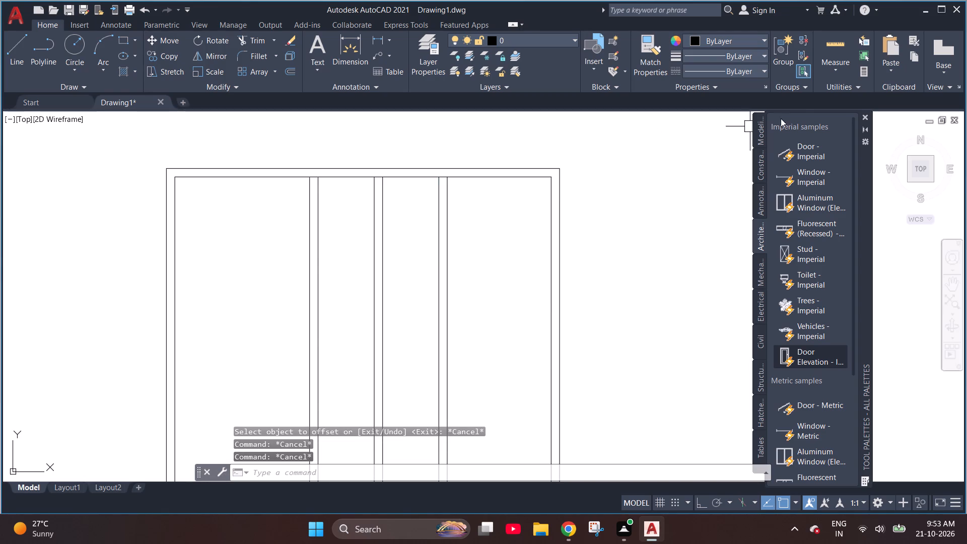
# Quick-measure the clear width between the third partition wall and the plan's right outer wall.
pyautogui.doubleClick(832, 53)
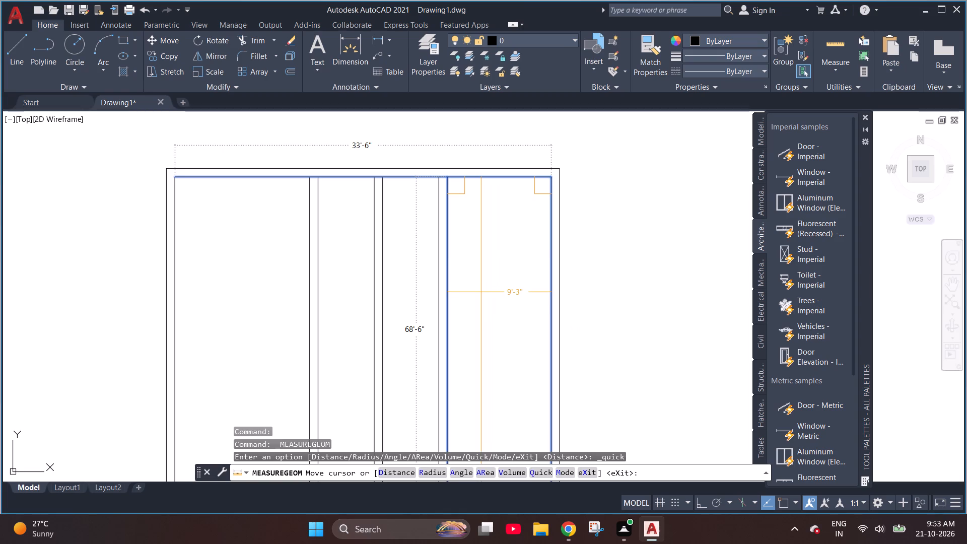
pyautogui.press('Escape')
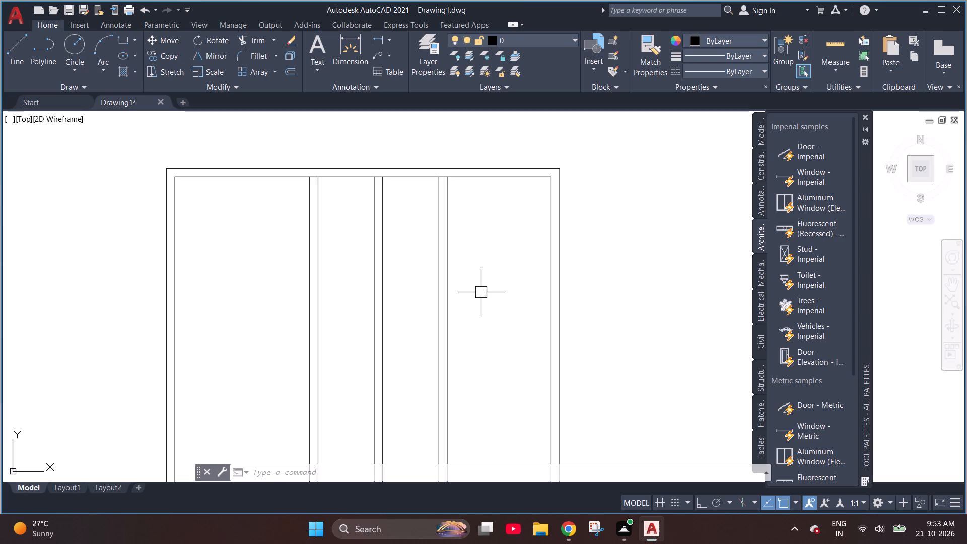
pyautogui.press('Escape')
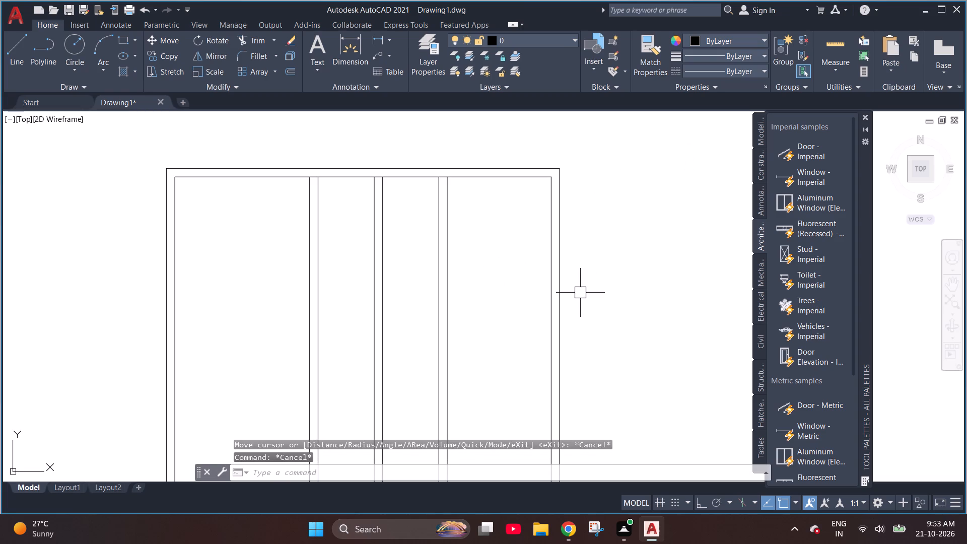
# Offset the inner face line of the plan's right outer wall 12' to the left, into the plan.
pyautogui.press('o')
pyautogui.press('Return')
pyautogui.press('9')
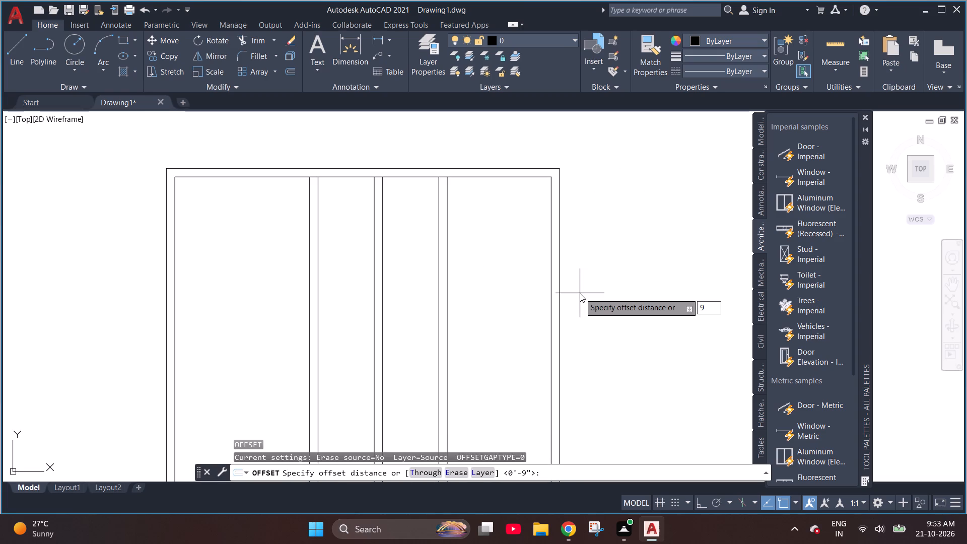
pyautogui.press('BackSpace')
pyautogui.write("12'")
pyautogui.press('Return')
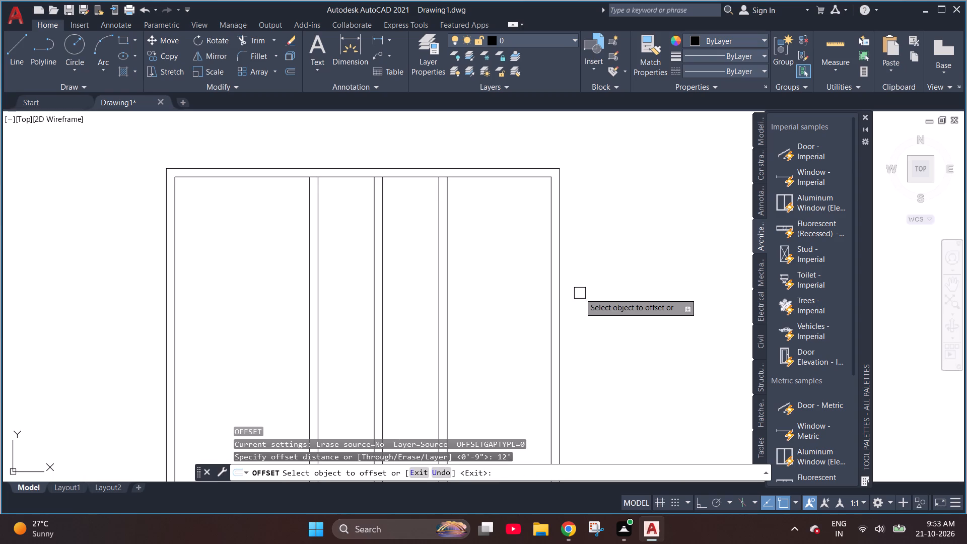
pyautogui.click(551, 265)
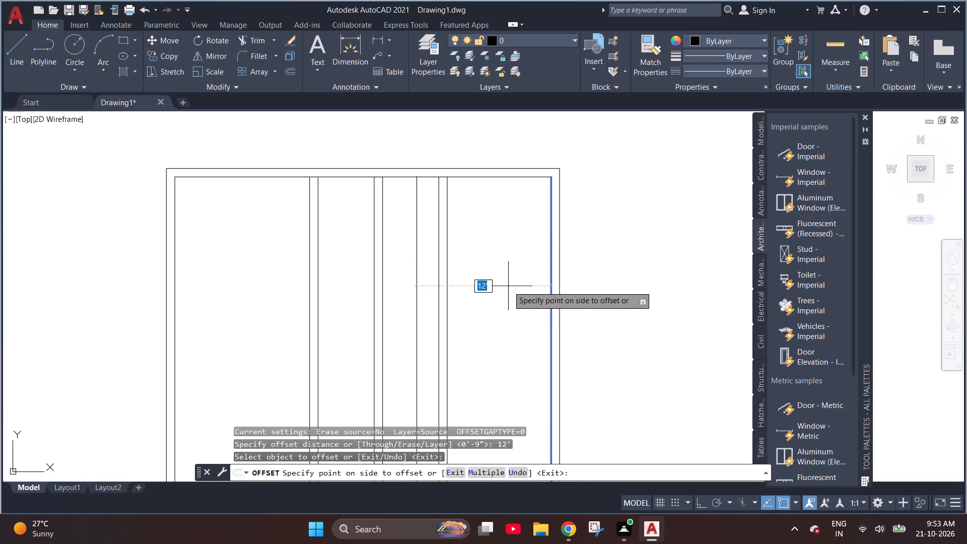
pyautogui.click(507, 287)
pyautogui.press('Escape')
pyautogui.press('Escape')
pyautogui.press('Escape')
pyautogui.press('Escape')
pyautogui.press('Escape')
pyautogui.press('Escape')
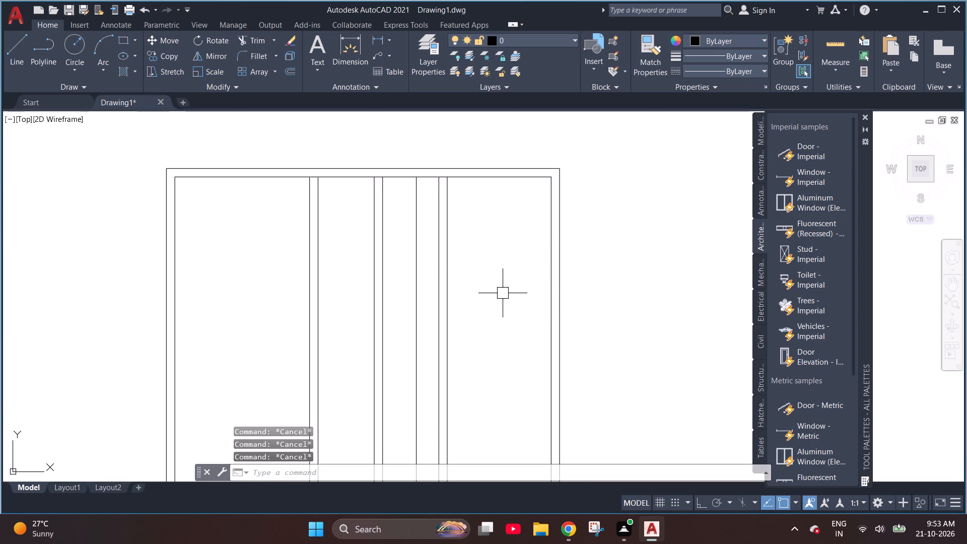
pyautogui.press('Escape')
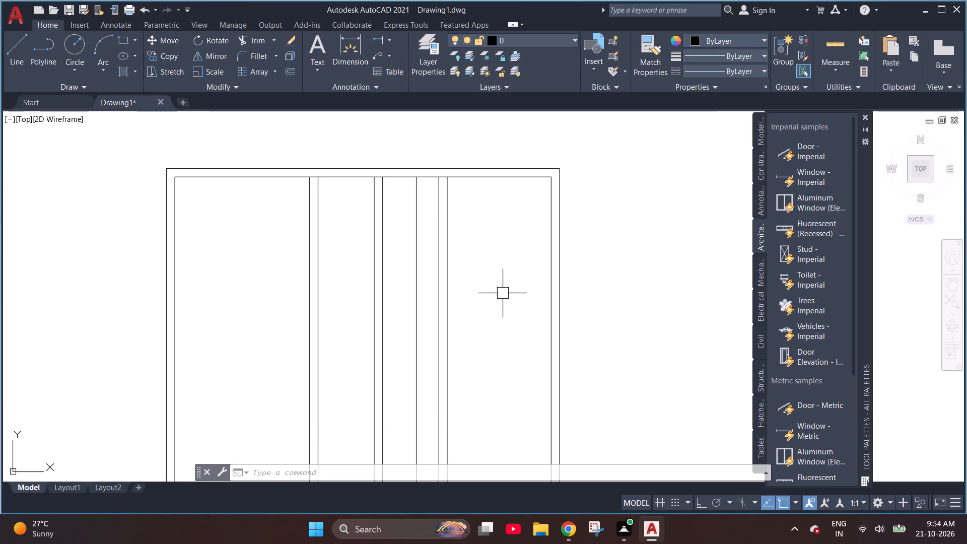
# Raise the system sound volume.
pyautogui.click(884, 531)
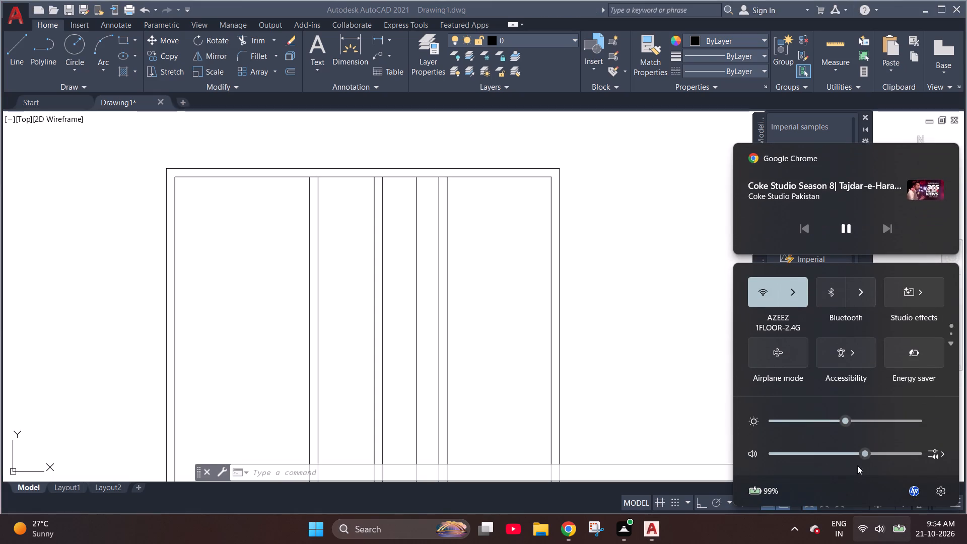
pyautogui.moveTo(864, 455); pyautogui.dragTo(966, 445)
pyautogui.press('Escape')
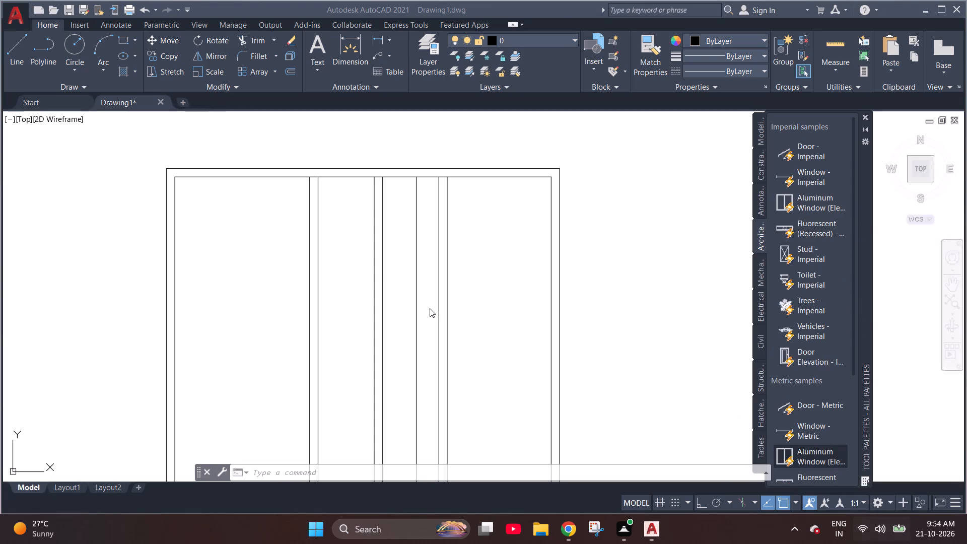
# Start another Offset for the interior partition lines.
pyautogui.press('o')
pyautogui.press('Return')
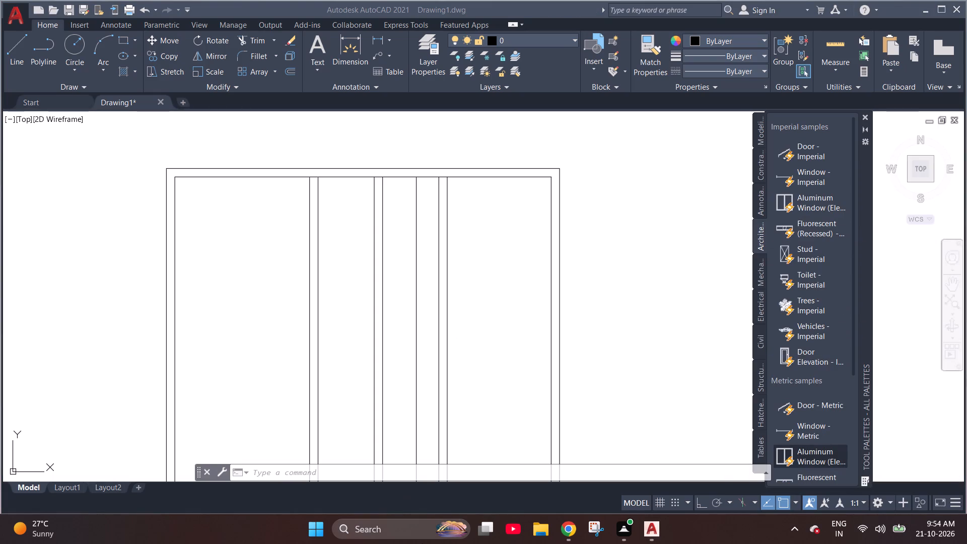
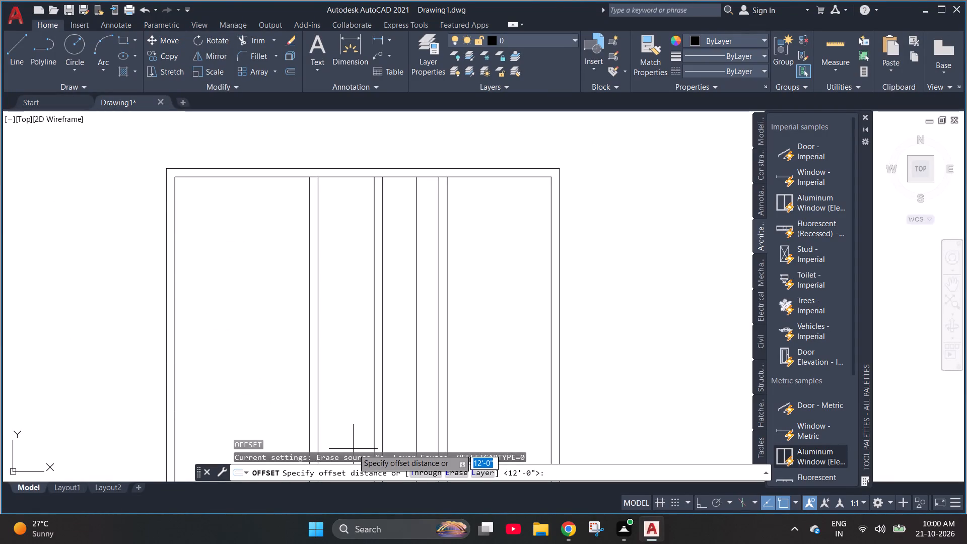
# Offset the left face lines of the first and second partition walls 4" to the right.
pyautogui.press('Escape')
pyautogui.press('Escape')
pyautogui.press('Escape')
pyautogui.press('o')
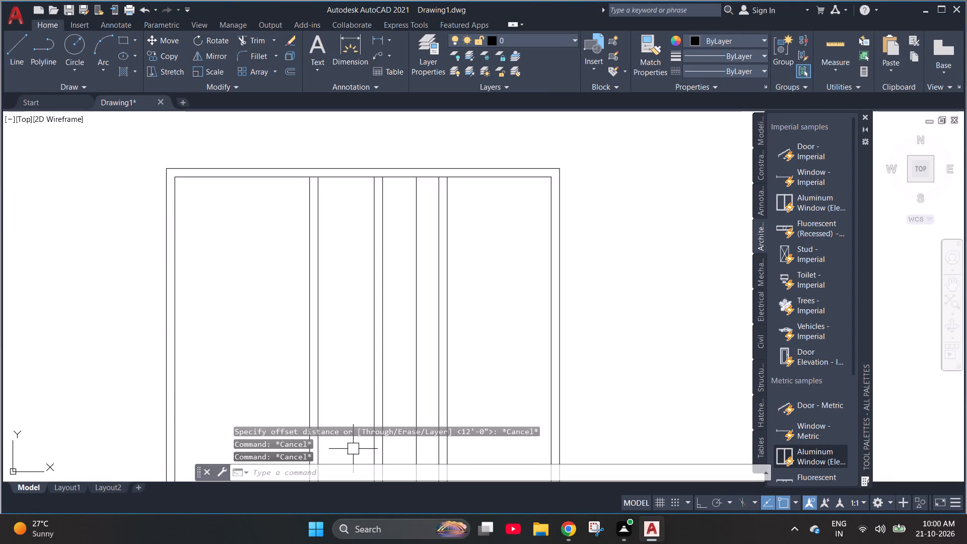
pyautogui.press('Return')
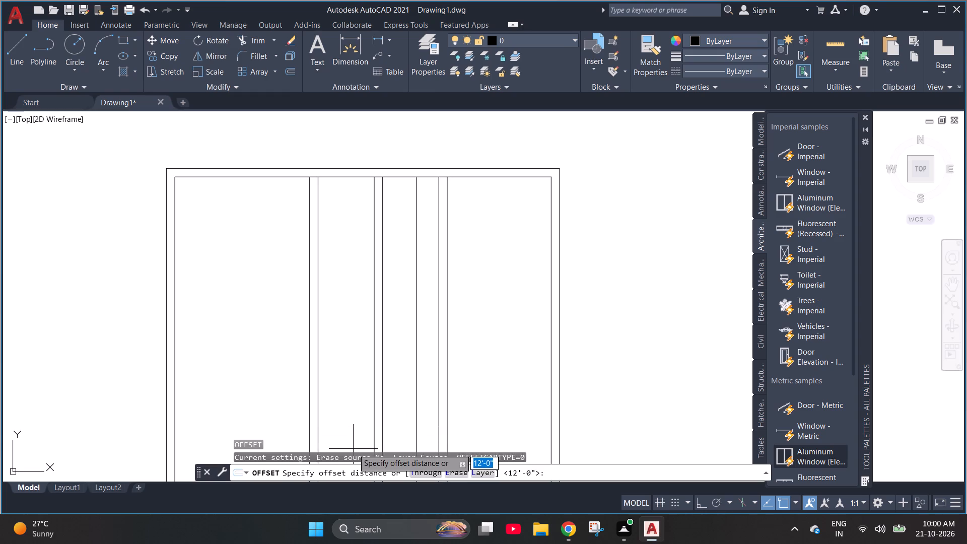
pyautogui.write('4"')
pyautogui.press('Return')
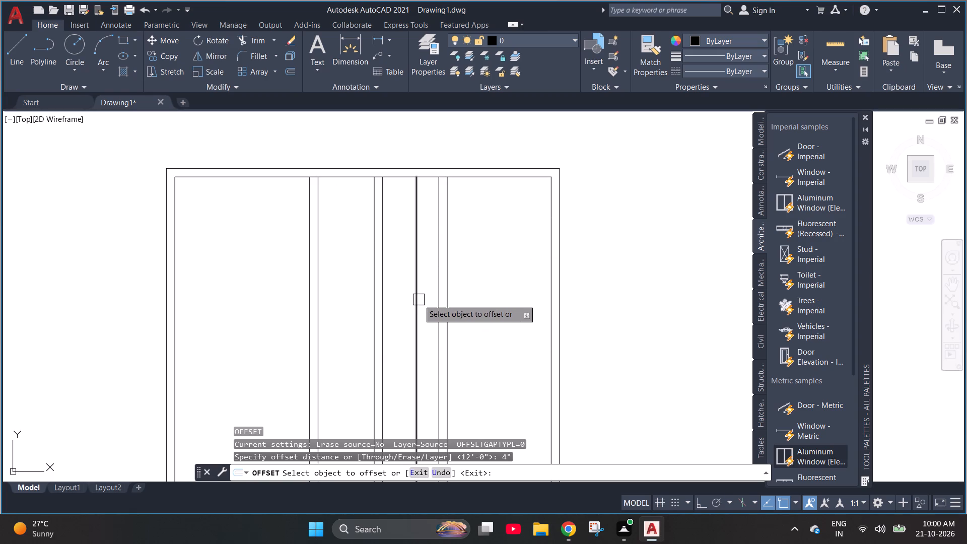
pyautogui.click(307, 265)
pyautogui.click(356, 265)
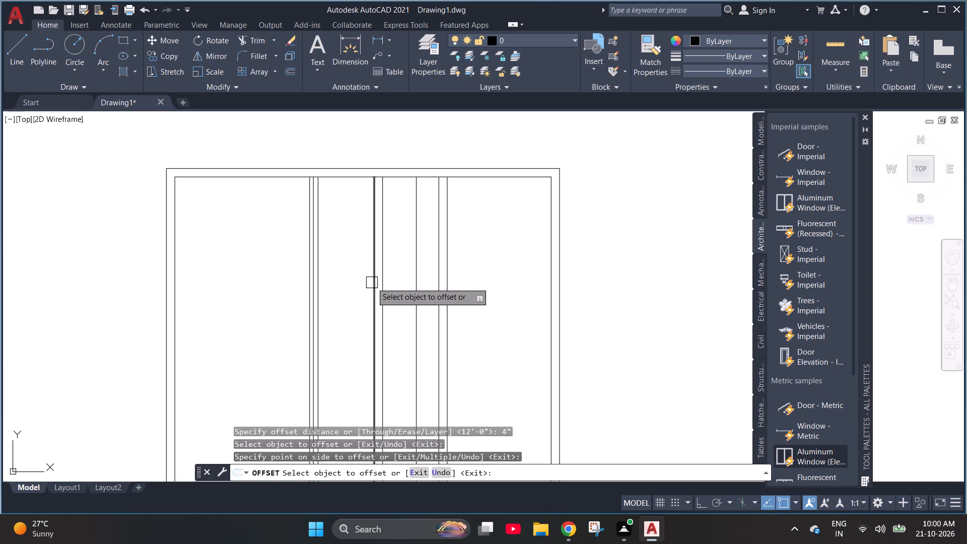
pyautogui.click(372, 283)
pyautogui.click(386, 280)
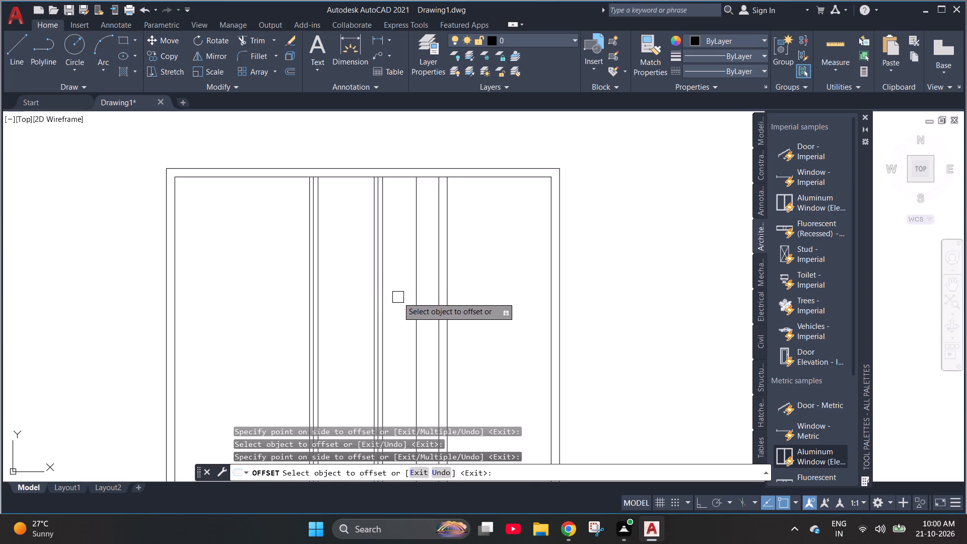
pyautogui.scroll(2, 308, 273)
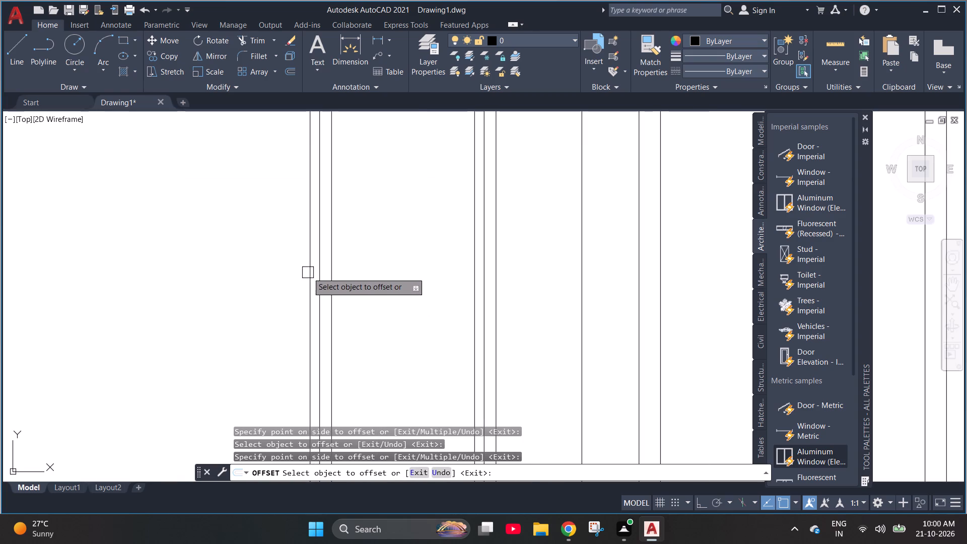
pyautogui.scroll(-2, 305, 295)
pyautogui.scroll(2, 307, 291)
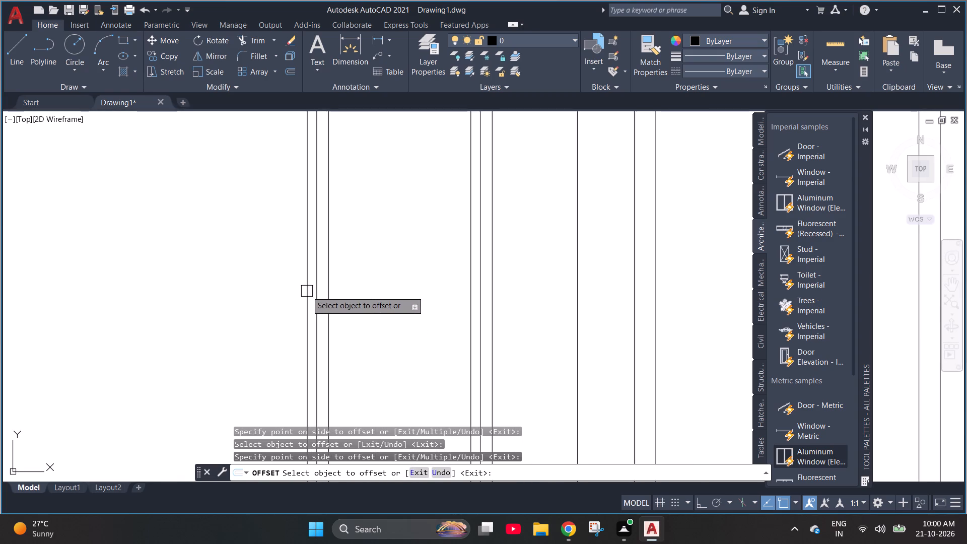
pyautogui.scroll(-1, 307, 291)
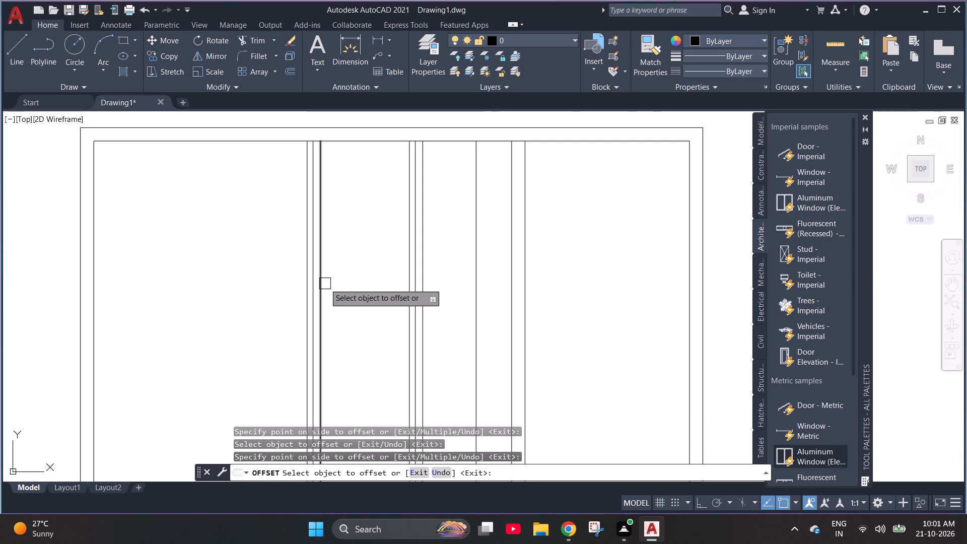
pyautogui.click(325, 284)
pyautogui.press('Escape')
pyautogui.press('Escape')
# Erase the first partition's original right face line, the outer one of its 9" pair.
pyautogui.click(323, 284)
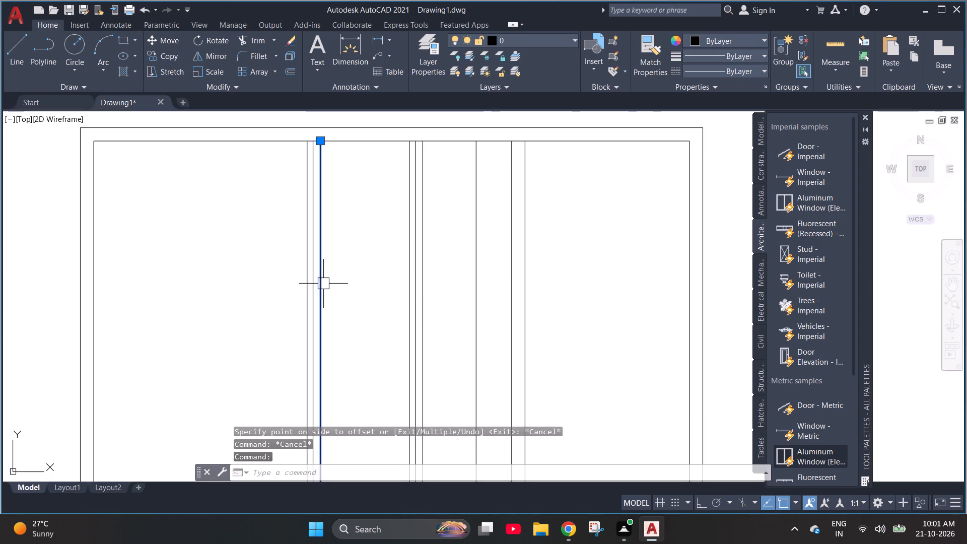
pyautogui.press('Delete')
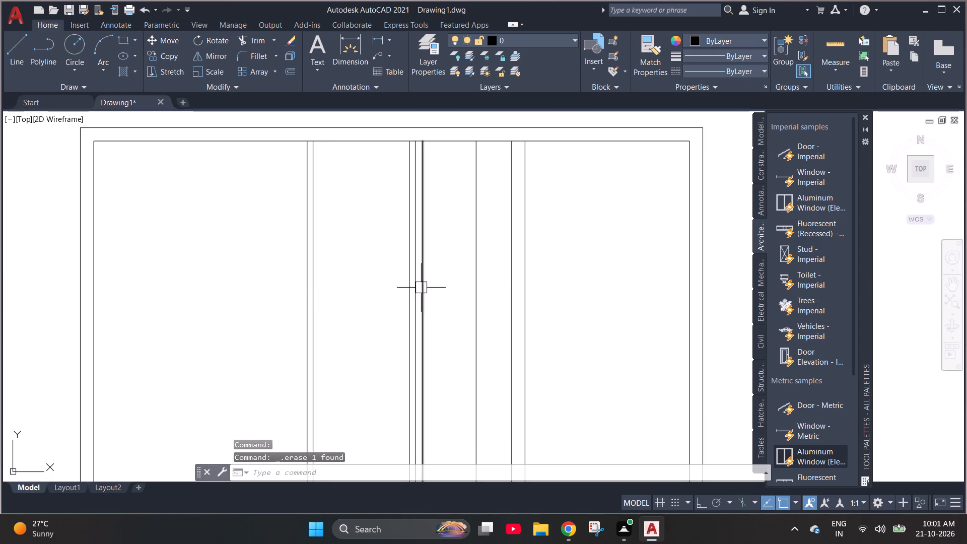
# Erase all six vertical interior lines between the first partition and the plan's right outer wall.
pyautogui.click(421, 288)
pyautogui.press('Delete')
pyautogui.click(515, 290)
pyautogui.press('Delete')
pyautogui.click(528, 292)
pyautogui.press('Delete')
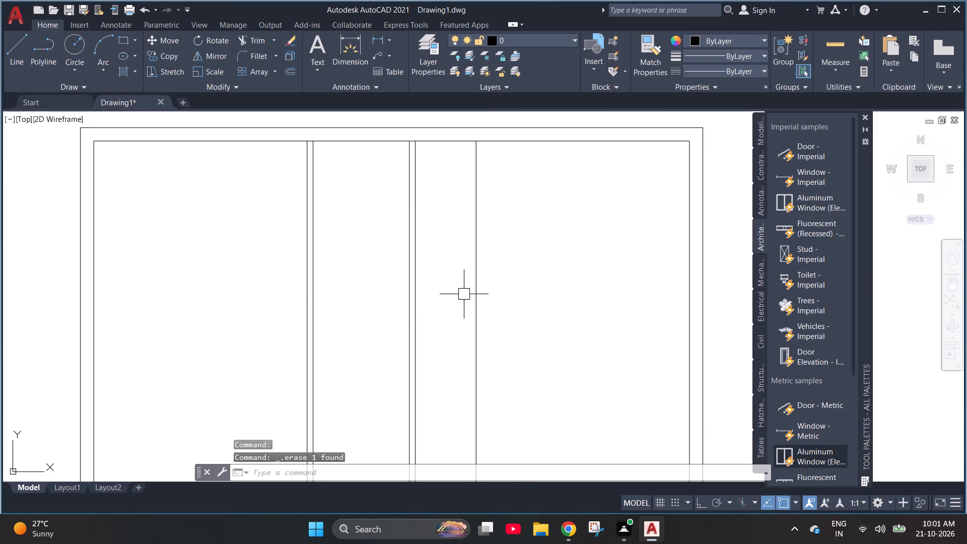
pyautogui.moveTo(585, 275); pyautogui.dragTo(578, 277)
pyautogui.click(366, 262)
pyautogui.press('Delete')
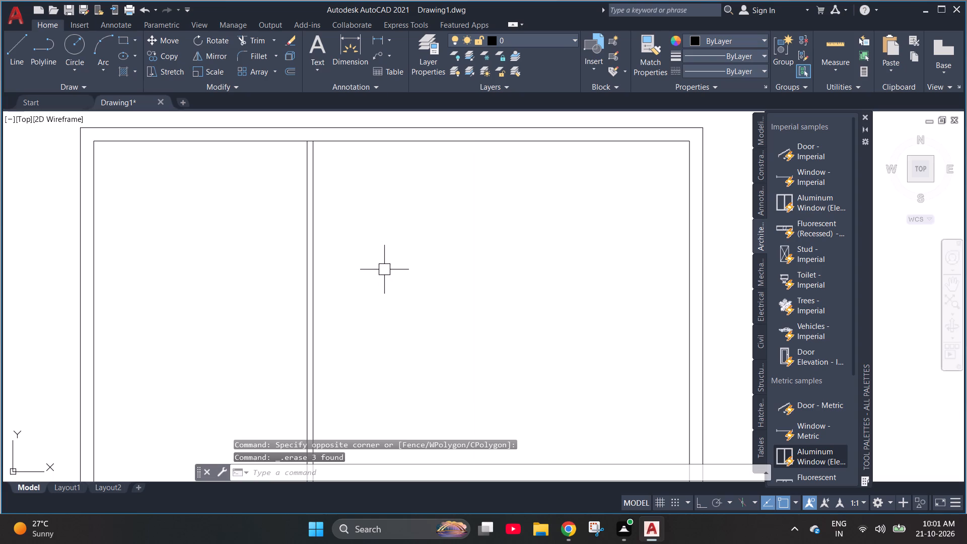
# Start another Offset for the interior partition lines.
pyautogui.press('Escape')
pyautogui.press('Escape')
pyautogui.press('o')
pyautogui.press('Return')
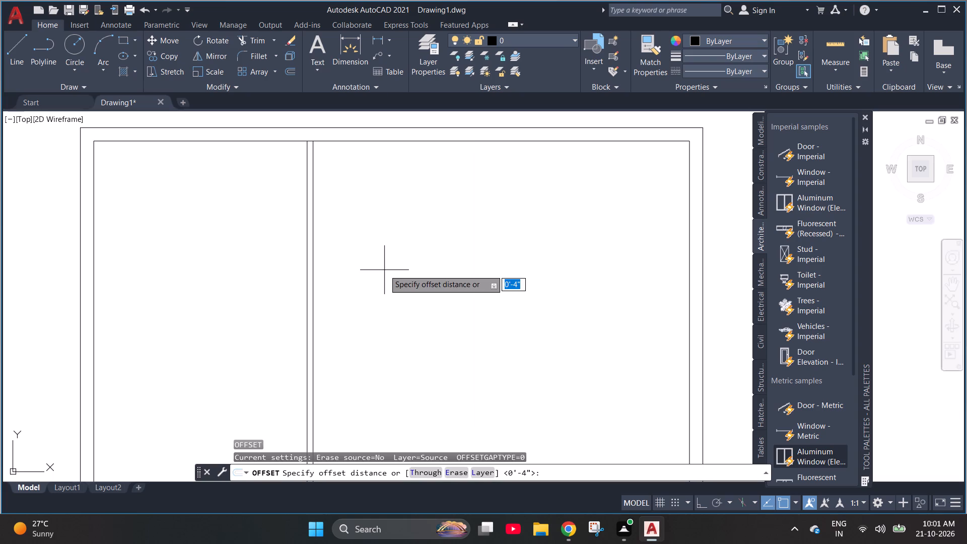
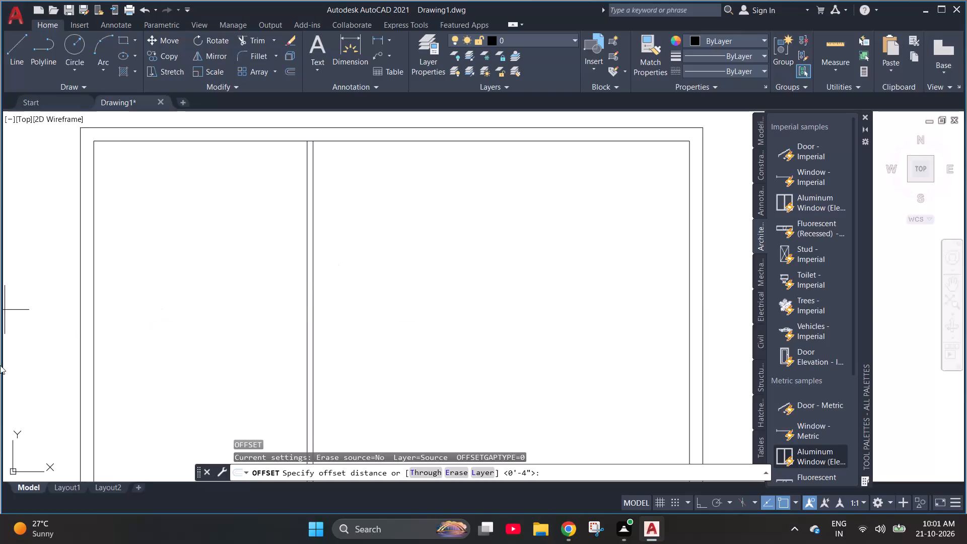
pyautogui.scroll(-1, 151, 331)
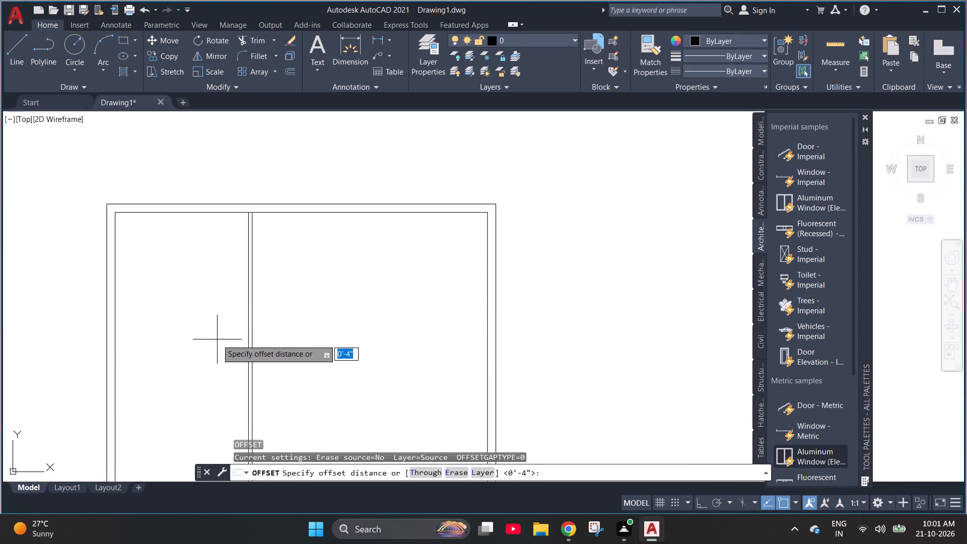
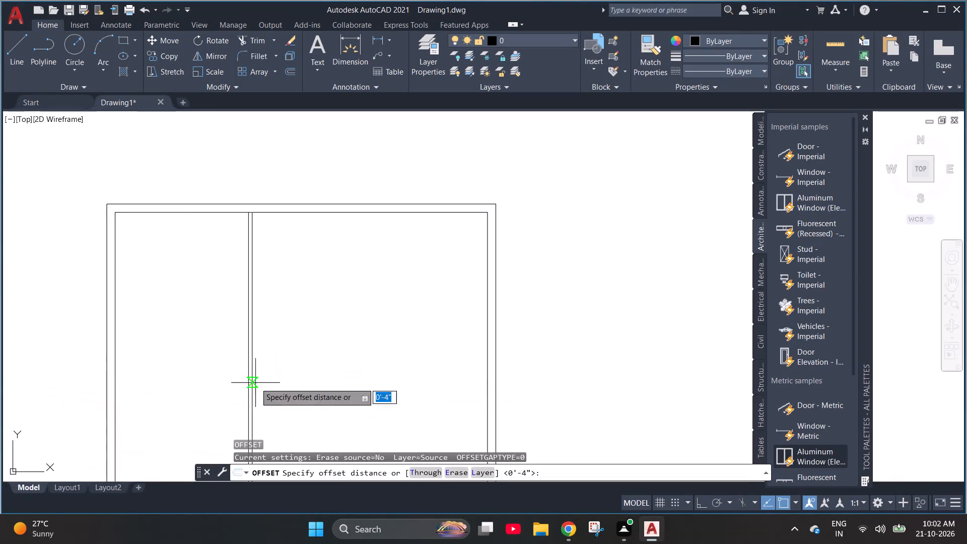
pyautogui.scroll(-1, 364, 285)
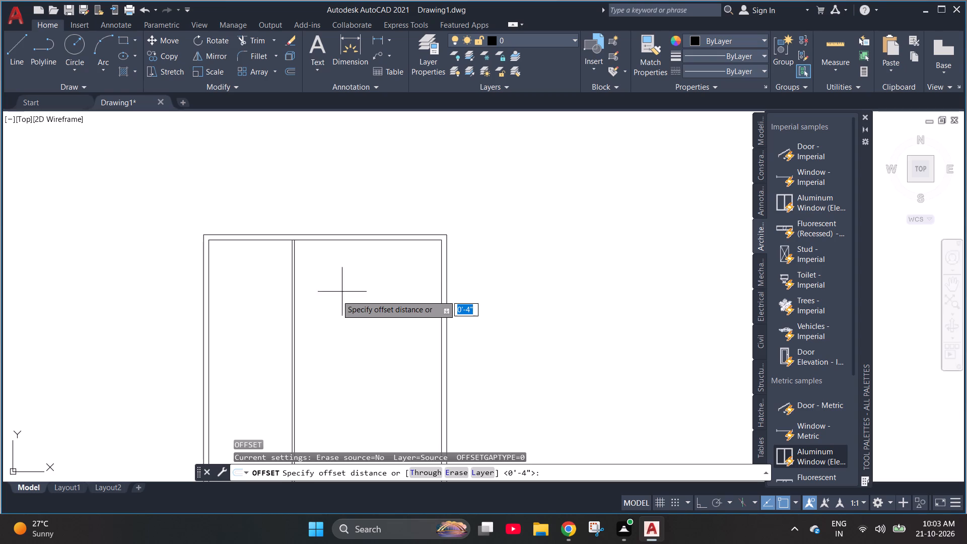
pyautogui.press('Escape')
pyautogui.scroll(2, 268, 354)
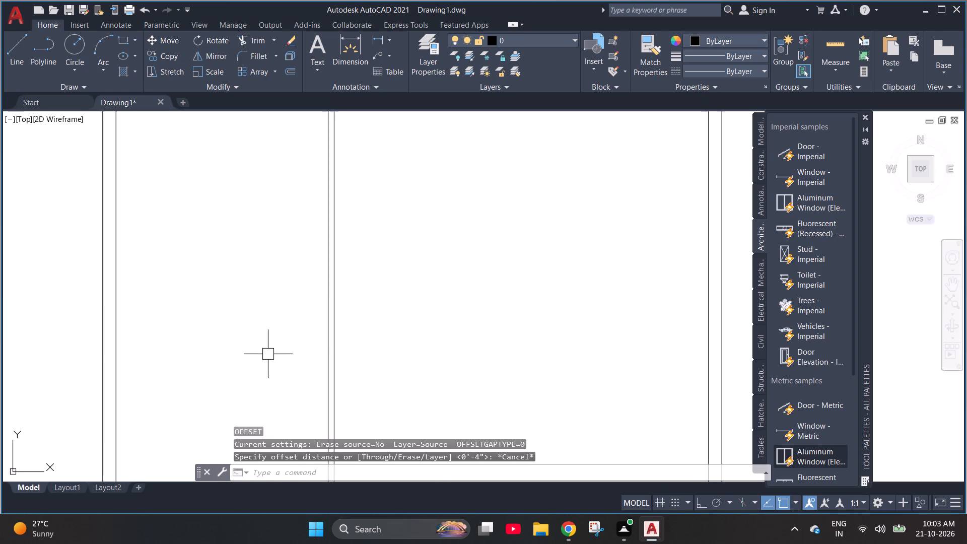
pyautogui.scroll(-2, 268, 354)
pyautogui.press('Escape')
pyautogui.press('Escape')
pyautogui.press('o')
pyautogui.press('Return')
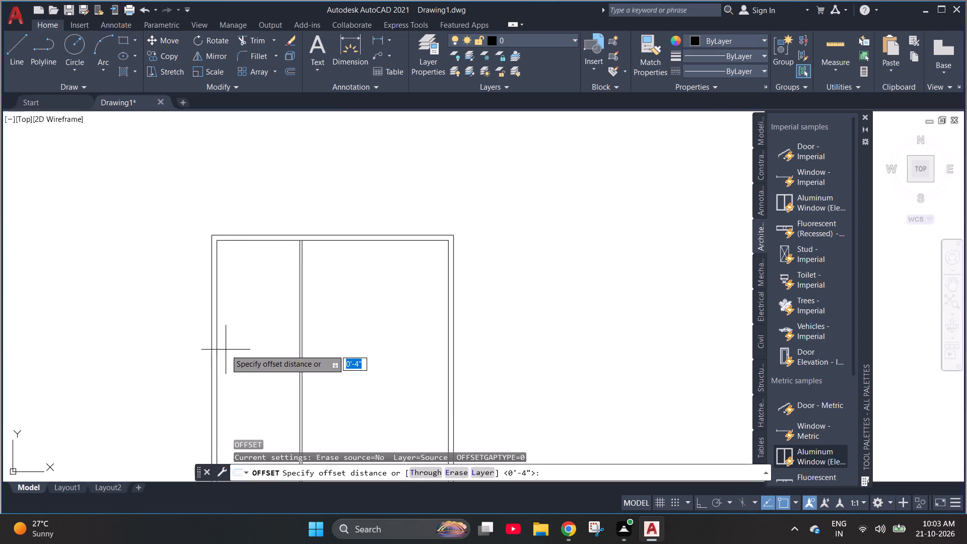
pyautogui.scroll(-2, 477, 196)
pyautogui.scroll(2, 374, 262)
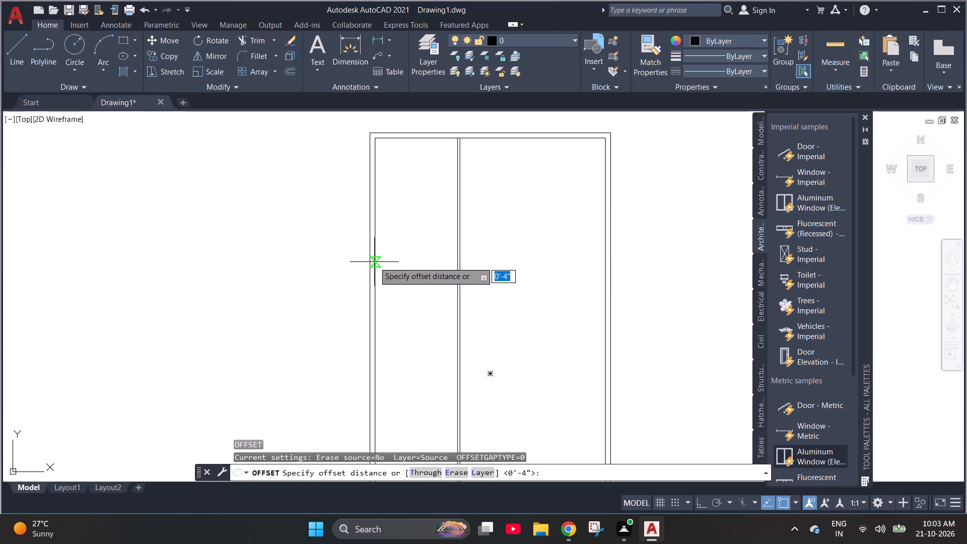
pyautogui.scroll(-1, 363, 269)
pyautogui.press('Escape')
# Delete both lines of the vertical interior partition running down the plan.
pyautogui.click(457, 252)
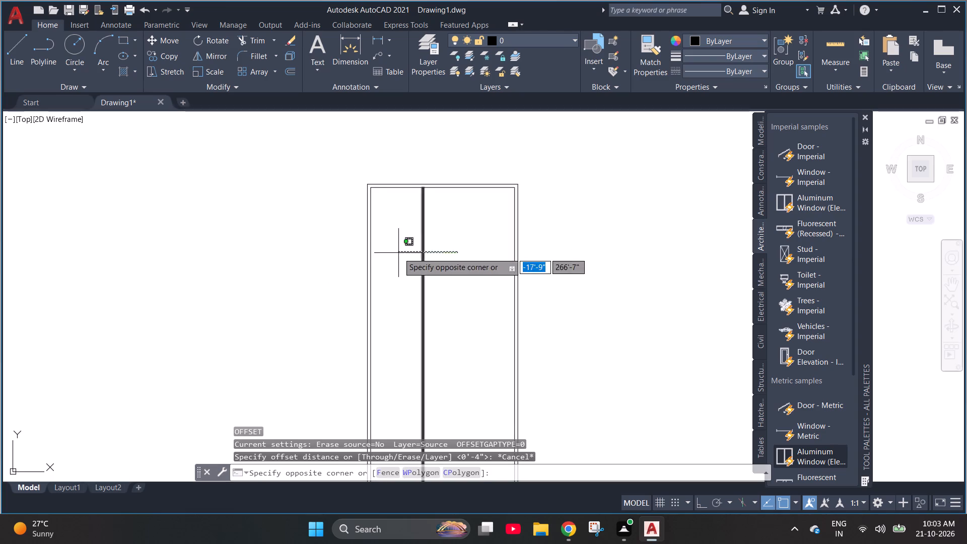
pyautogui.click(398, 253)
pyautogui.press('BackSpace')
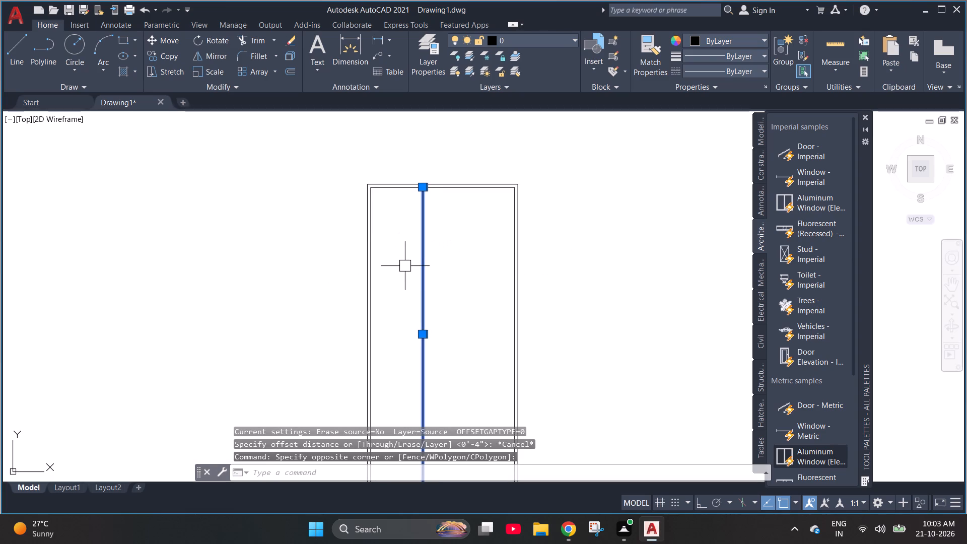
pyautogui.press('Delete')
pyautogui.press('Escape')
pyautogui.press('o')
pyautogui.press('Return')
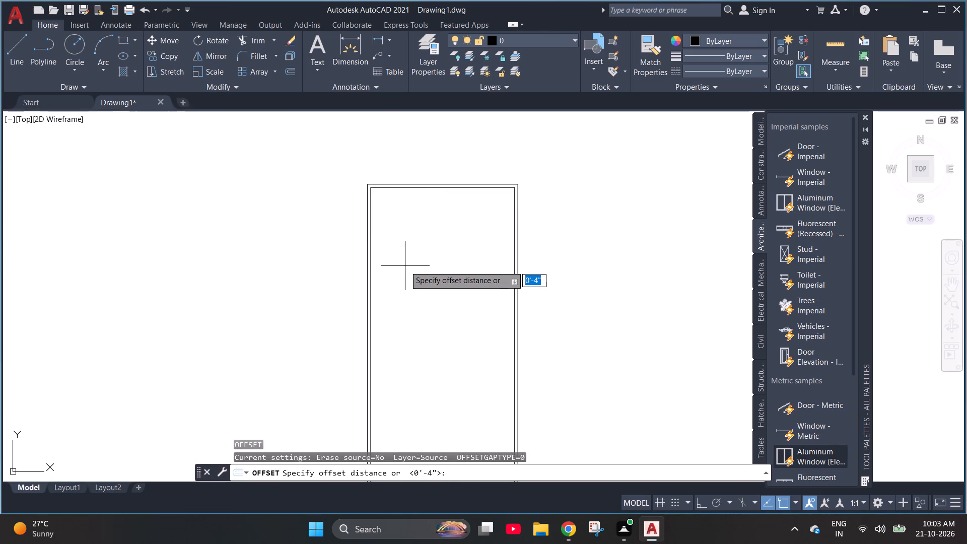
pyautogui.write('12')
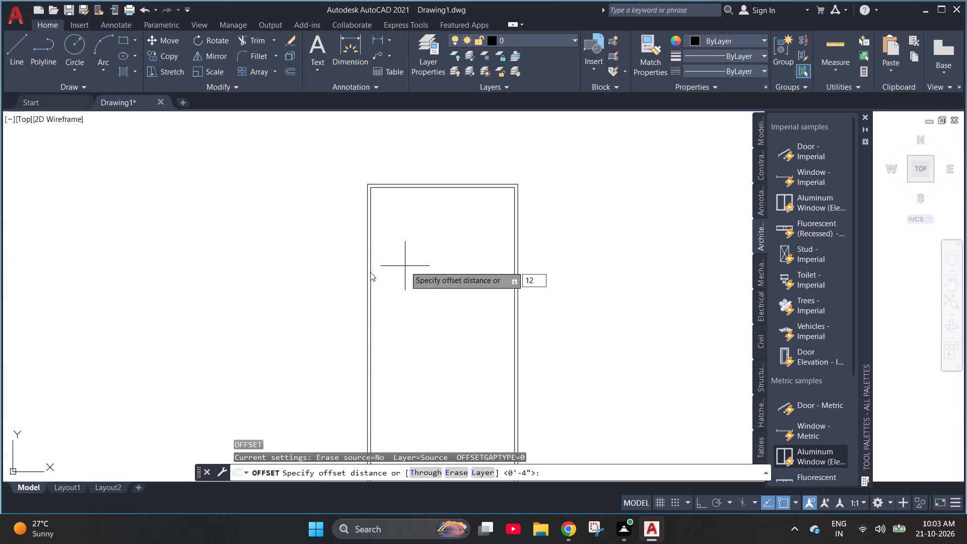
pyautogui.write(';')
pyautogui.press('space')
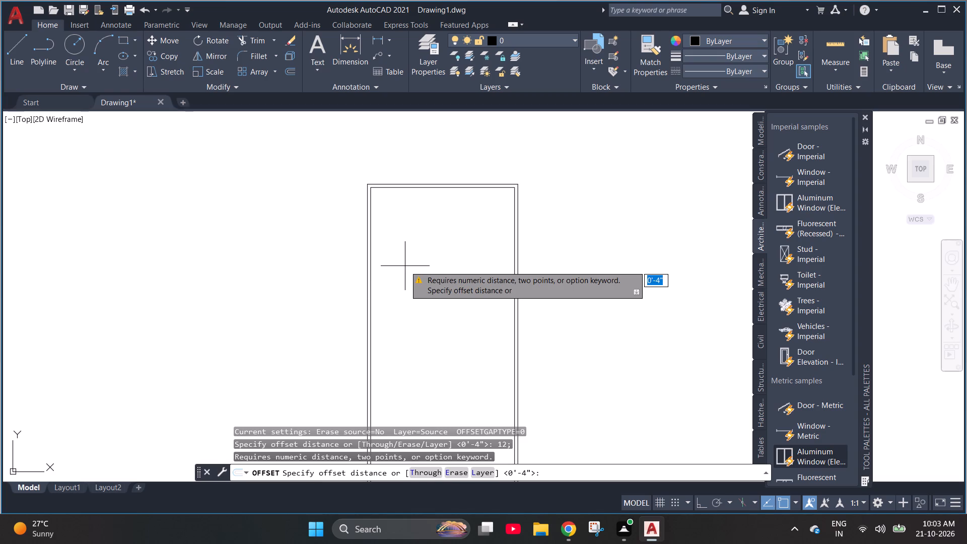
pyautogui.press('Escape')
# Offset the inner faces of the two long side walls 12' into the plan.
pyautogui.press('o')
pyautogui.press('Return')
pyautogui.press('2')
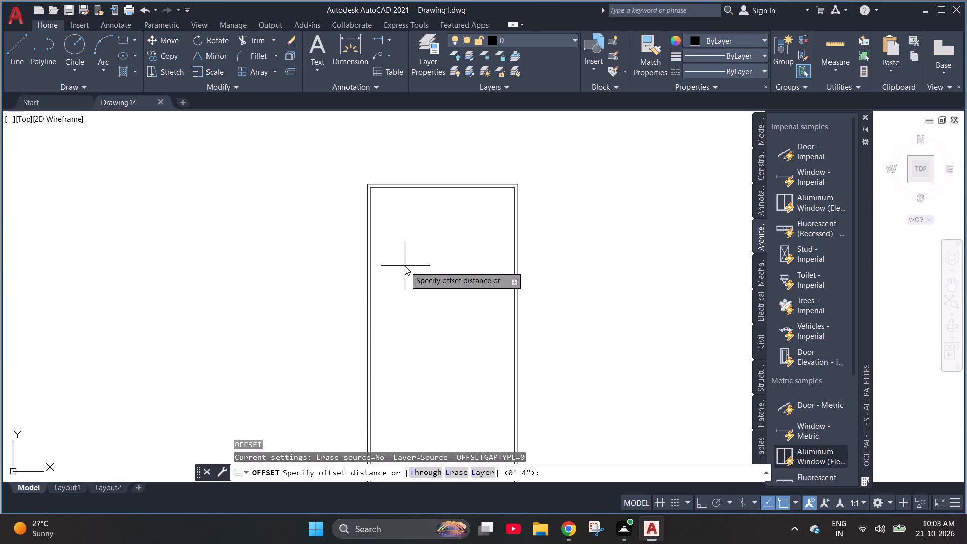
pyautogui.press('BackSpace')
pyautogui.write("12'")
pyautogui.press('Return')
pyautogui.scroll(2, 374, 238)
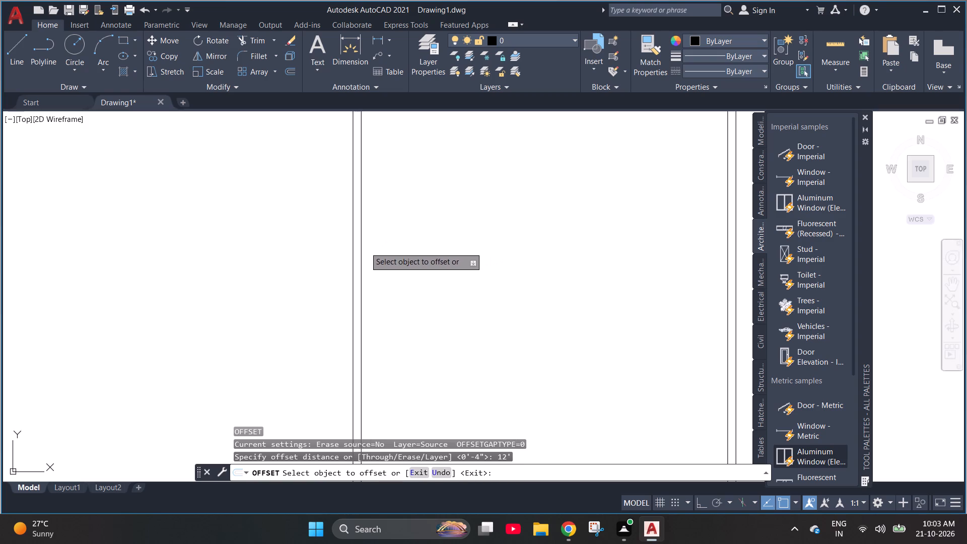
pyautogui.click(365, 247)
pyautogui.click(476, 251)
pyautogui.scroll(-2, 452, 257)
pyautogui.scroll(3, 556, 242)
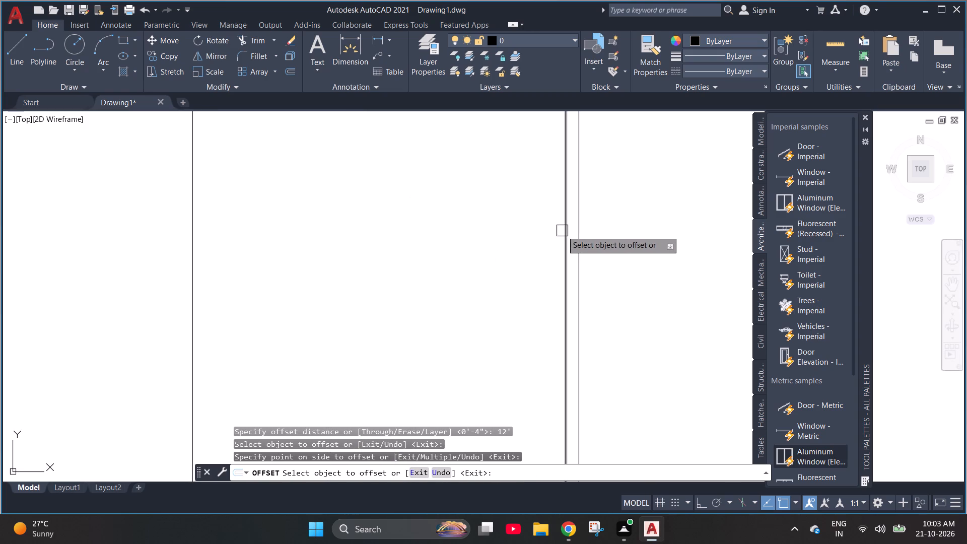
pyautogui.moveTo(562, 231); pyautogui.dragTo(558, 232)
pyautogui.click(415, 248)
pyautogui.press('Escape')
pyautogui.press('Escape')
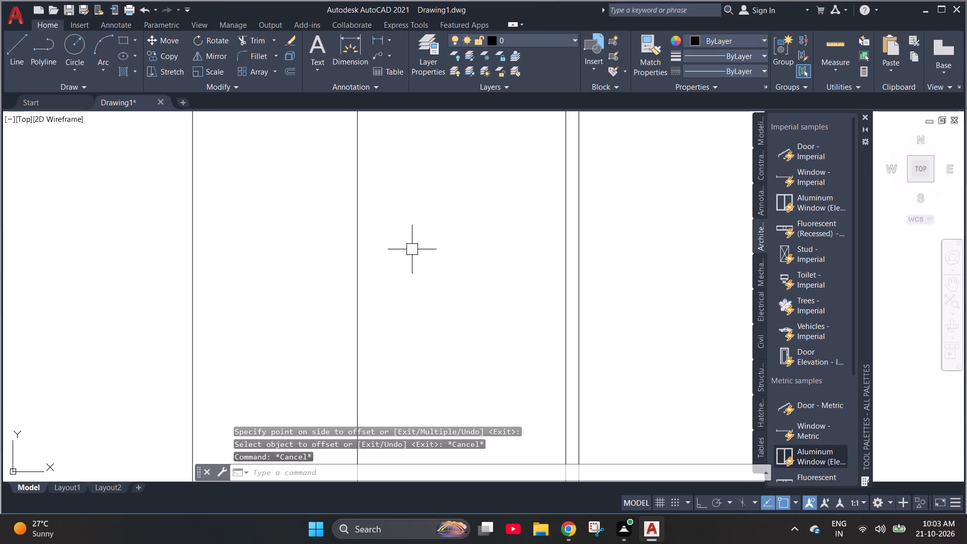
# Offset the two new vertical lines 9" toward each other to give both partitions their wall thickness.
pyautogui.press('o')
pyautogui.press('Return')
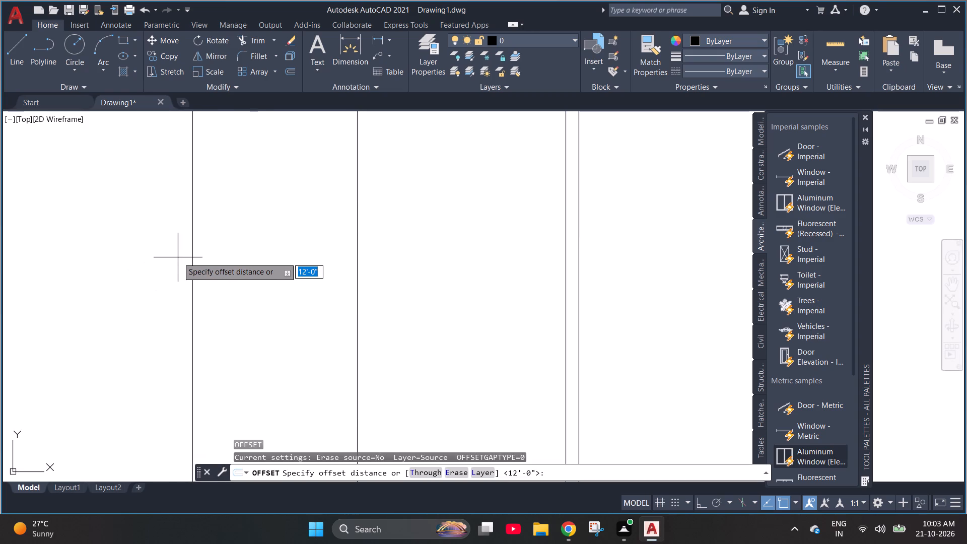
pyautogui.write('9"')
pyautogui.press('Return')
pyautogui.moveTo(188, 255); pyautogui.dragTo(193, 253)
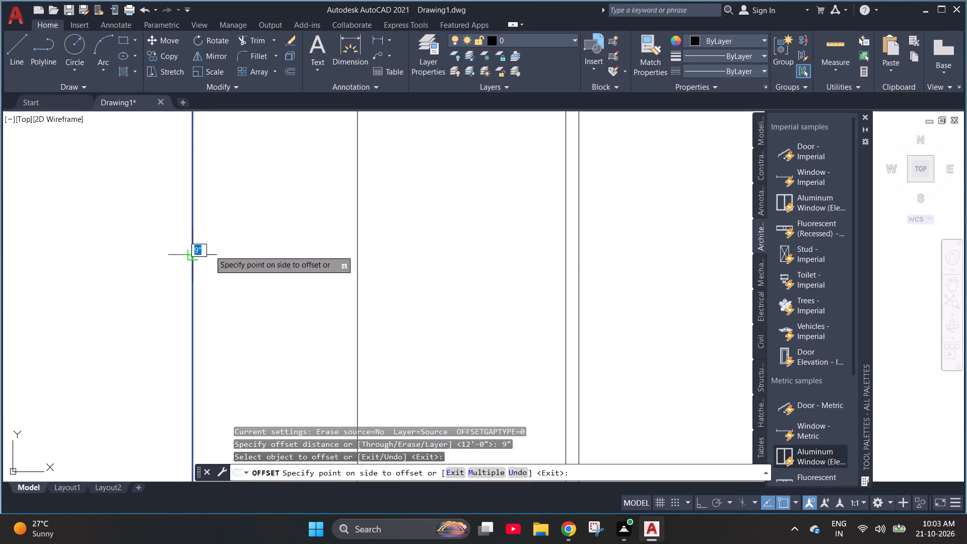
pyautogui.moveTo(264, 247); pyautogui.dragTo(274, 249)
pyautogui.click(360, 270)
pyautogui.click(304, 288)
pyautogui.press('Escape')
pyautogui.press('Escape')
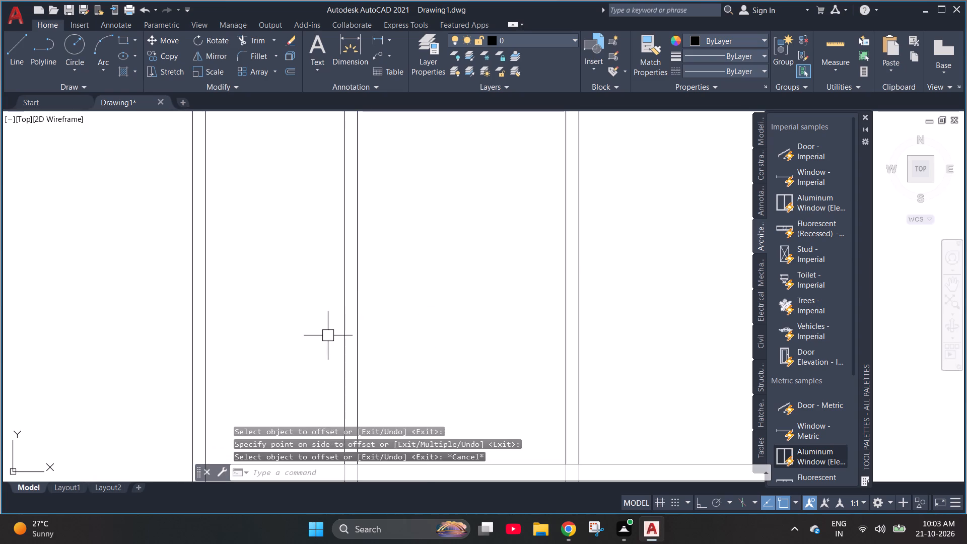
# Measure the clear width between the two vertical partitions near the plan's top wall.
pyautogui.scroll(-2, 328, 335)
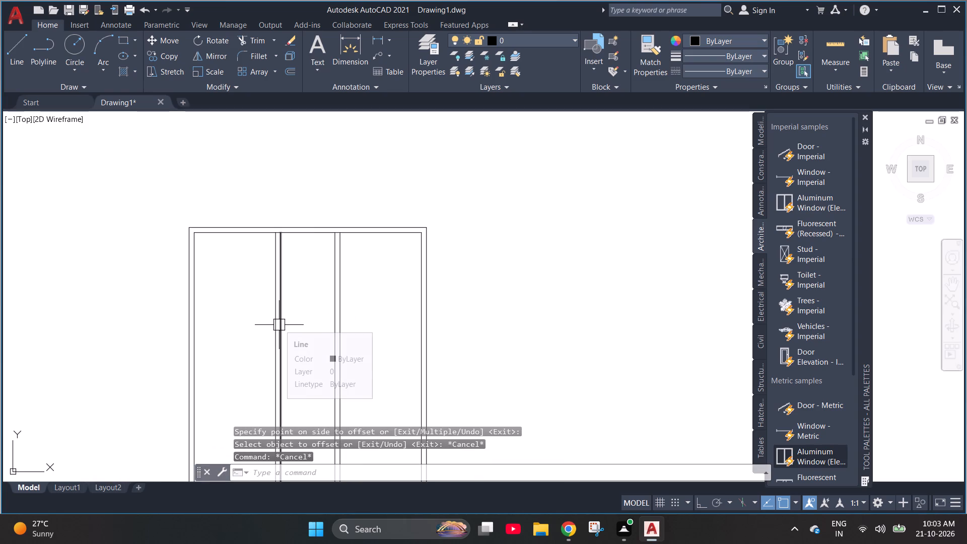
pyautogui.click(844, 45)
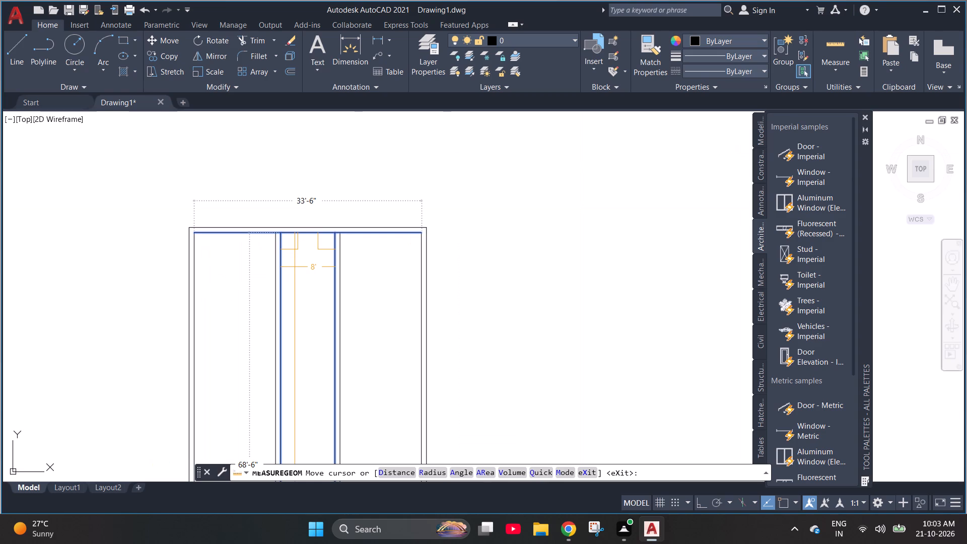
pyautogui.scroll(3, 295, 267)
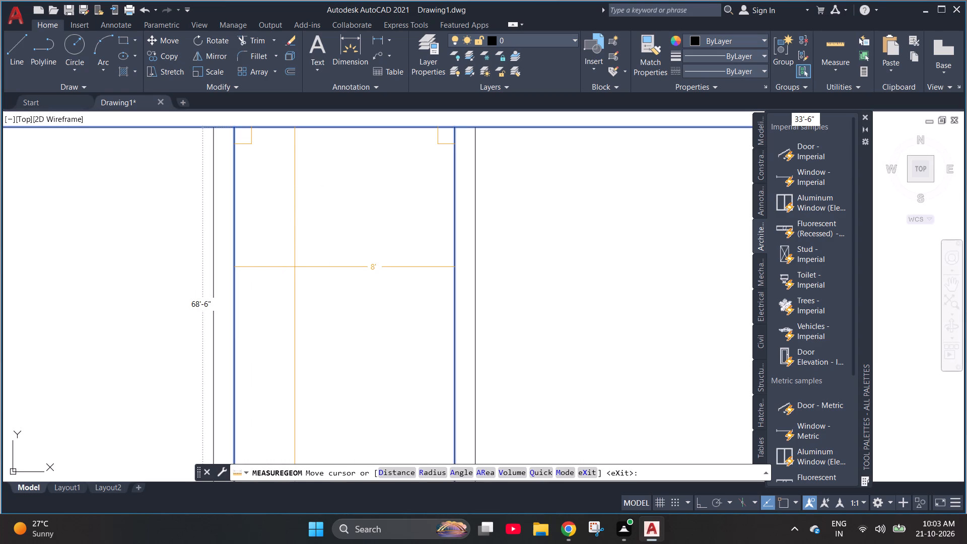
pyautogui.scroll(-2, 295, 267)
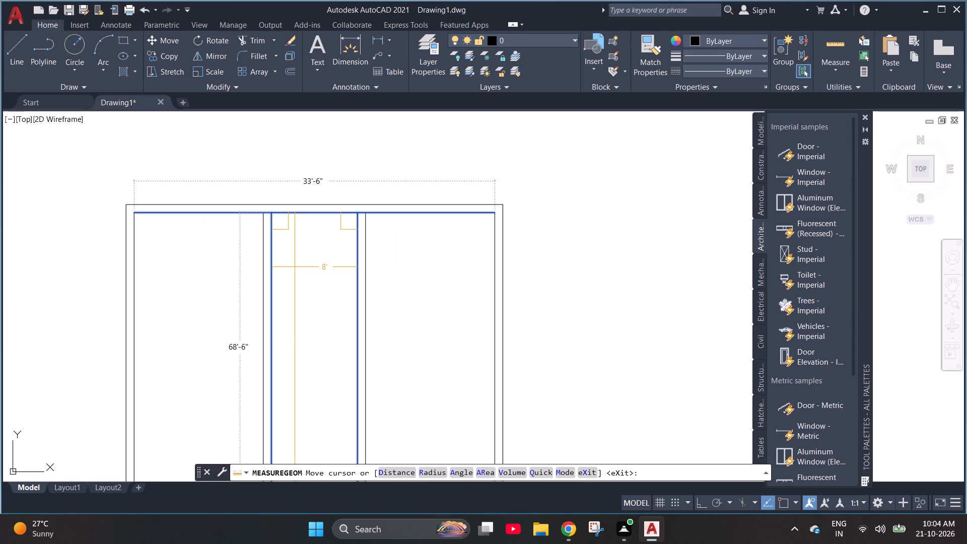
pyautogui.press('Escape')
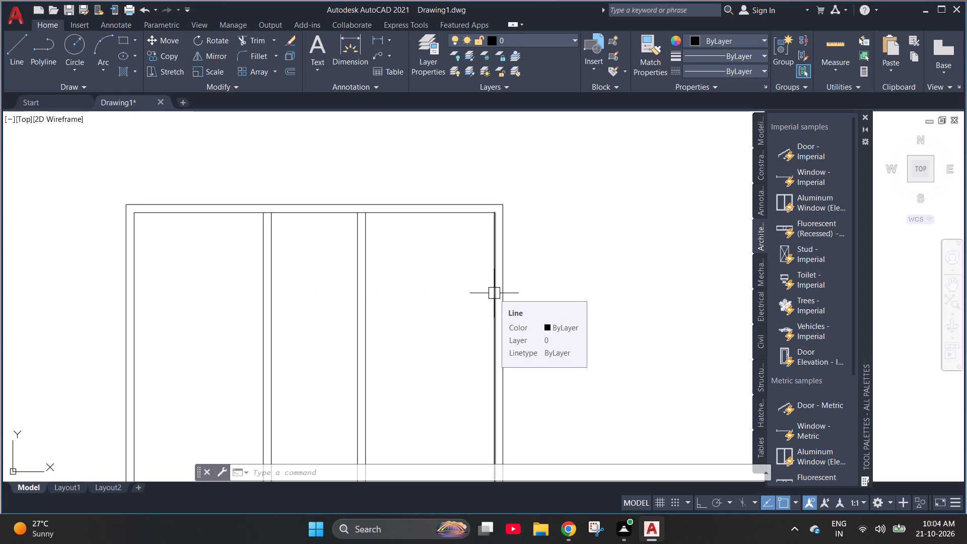
pyautogui.press('Escape')
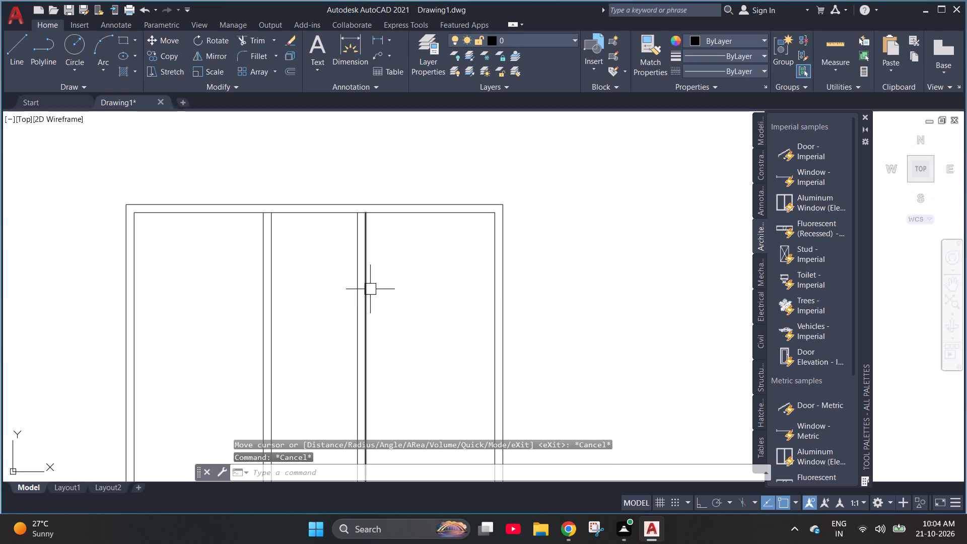
# Start an Offset with a distance of 6.
pyautogui.press('o')
pyautogui.press('Return')
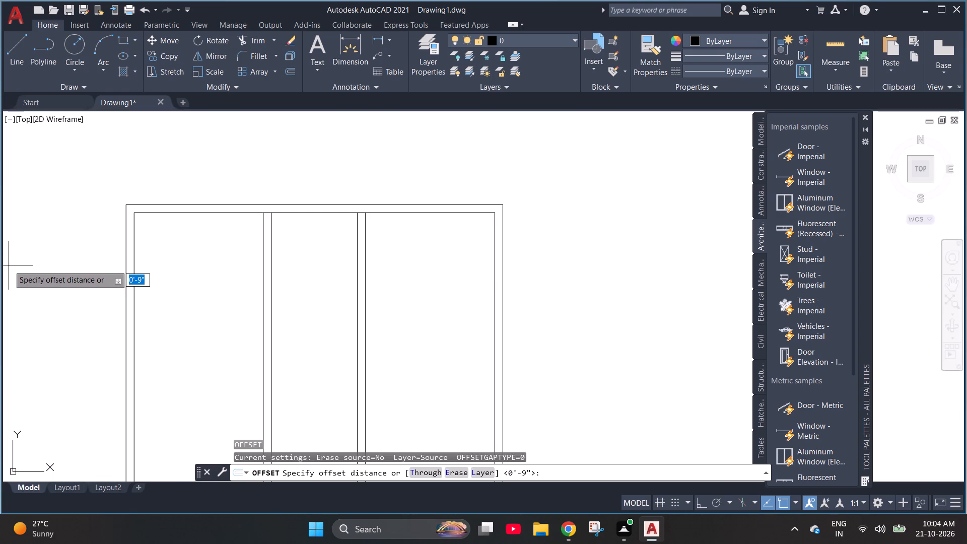
pyautogui.press('6')
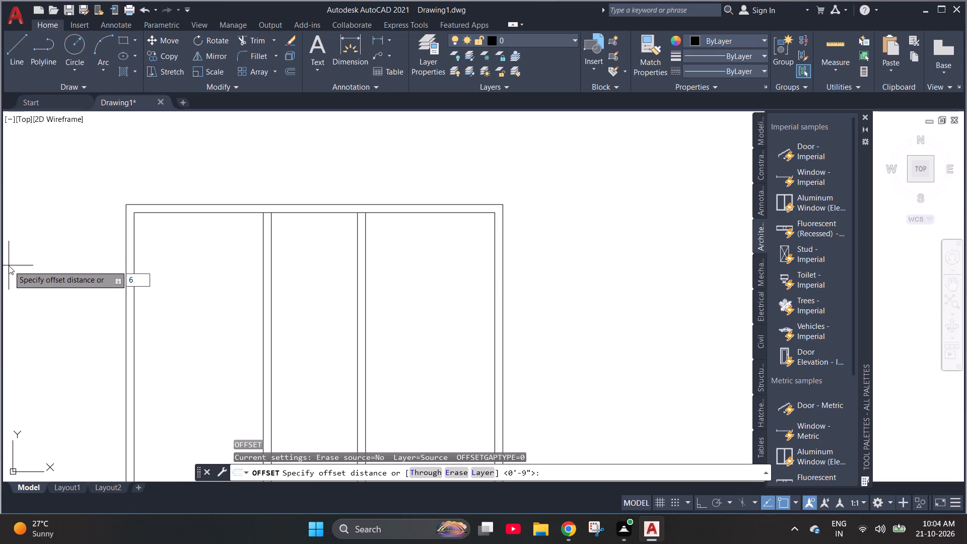
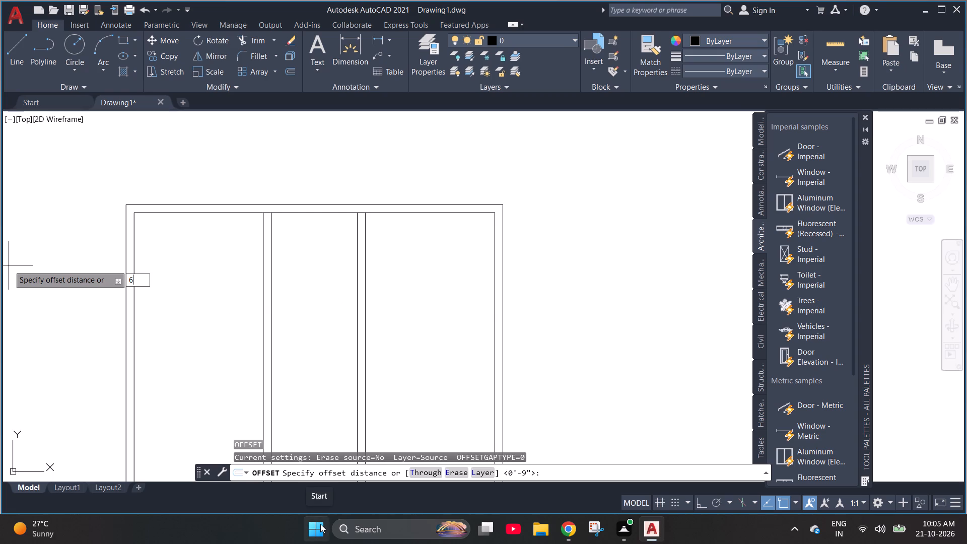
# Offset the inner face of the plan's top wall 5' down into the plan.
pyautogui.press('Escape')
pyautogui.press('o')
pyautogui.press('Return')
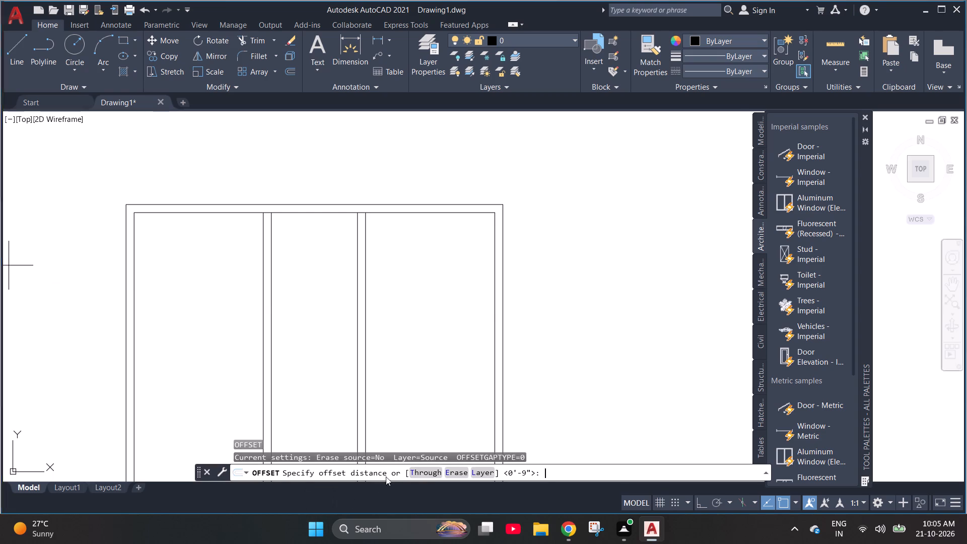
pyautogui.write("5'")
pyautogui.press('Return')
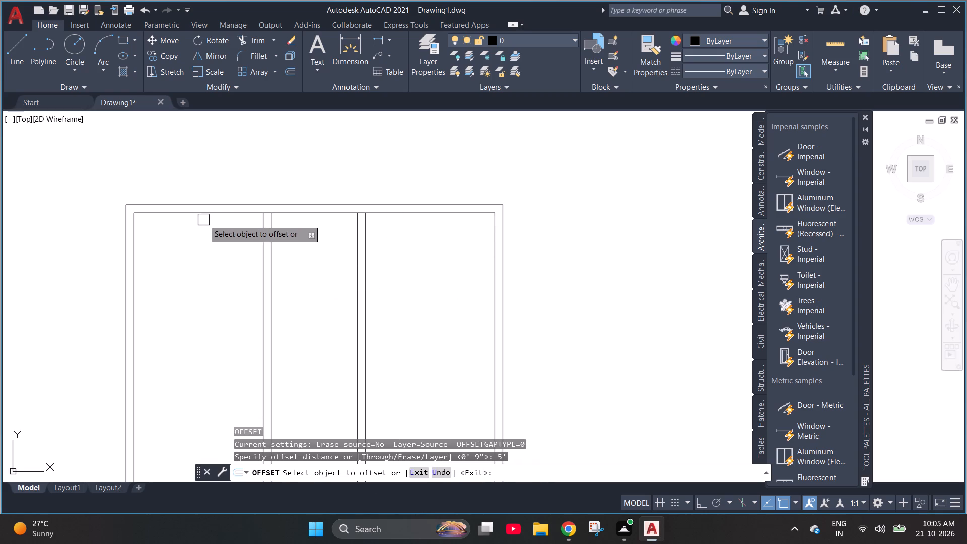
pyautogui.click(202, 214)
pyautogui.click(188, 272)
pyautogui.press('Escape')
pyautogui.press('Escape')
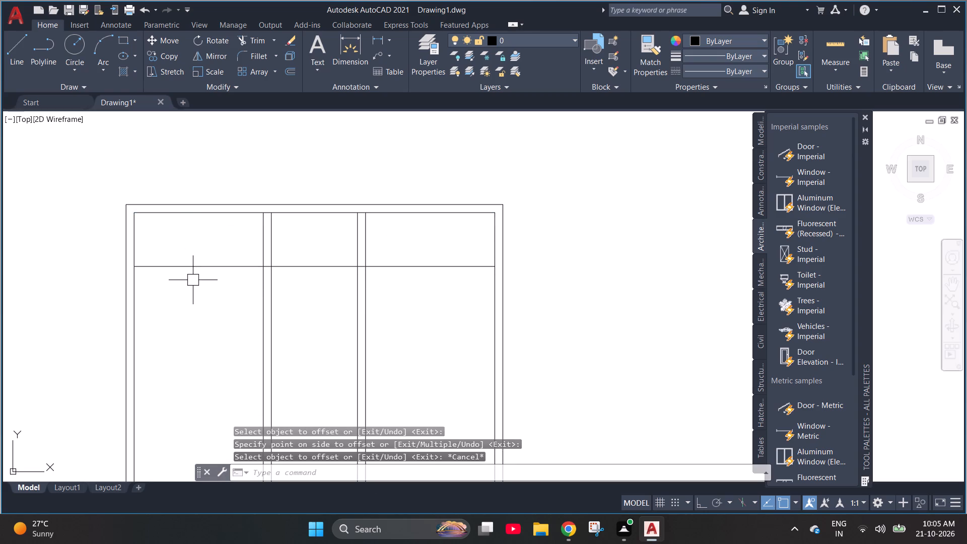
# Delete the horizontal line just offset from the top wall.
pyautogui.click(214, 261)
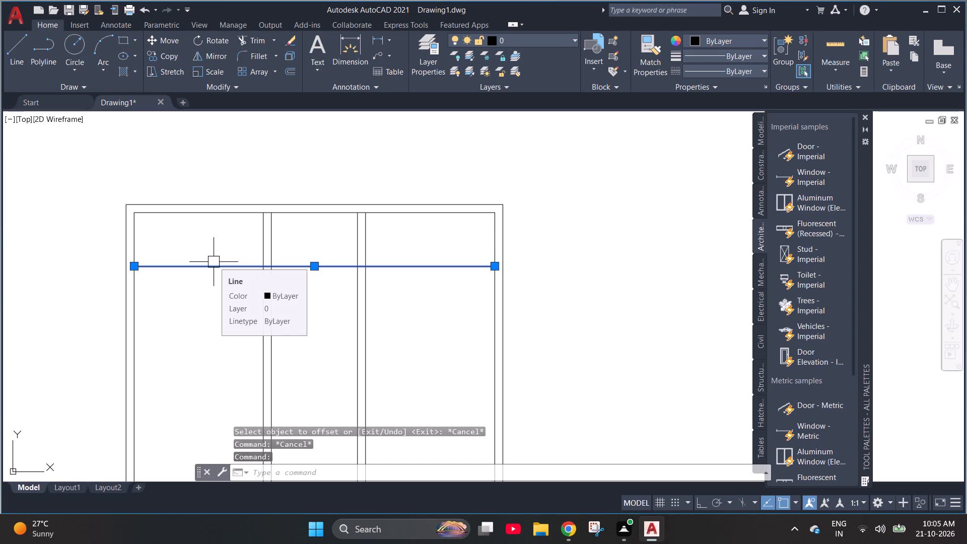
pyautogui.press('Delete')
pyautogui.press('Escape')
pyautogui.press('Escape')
# Offset the inner face of the plan's top wall 7' down into the plan.
pyautogui.scroll(-1, 363, 213)
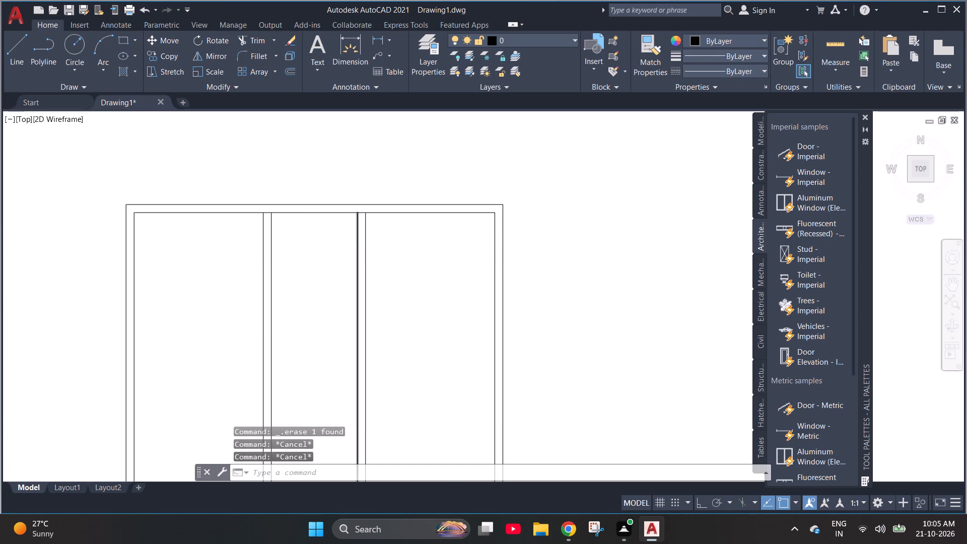
pyautogui.scroll(1, 248, 350)
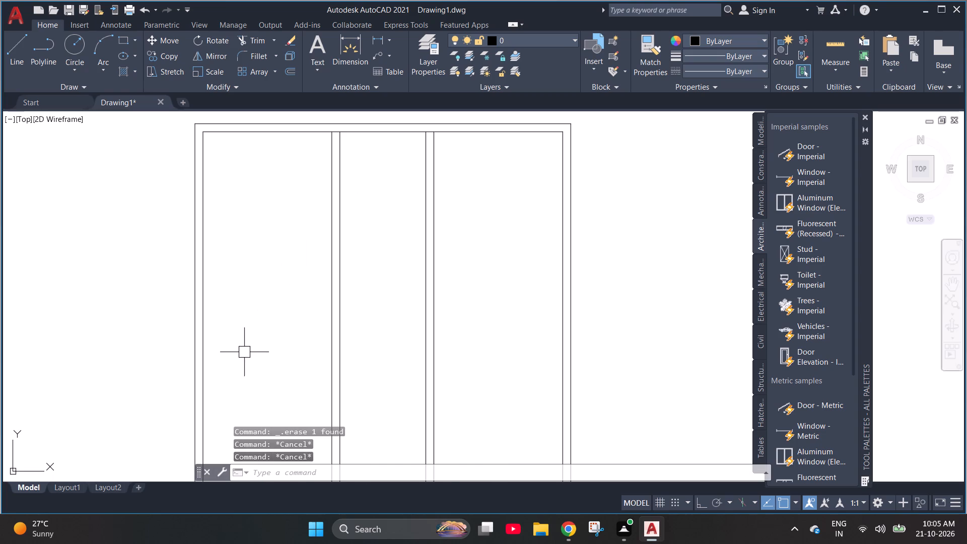
pyautogui.press('0')
pyautogui.press('Return')
pyautogui.write("7'")
pyautogui.press('Return')
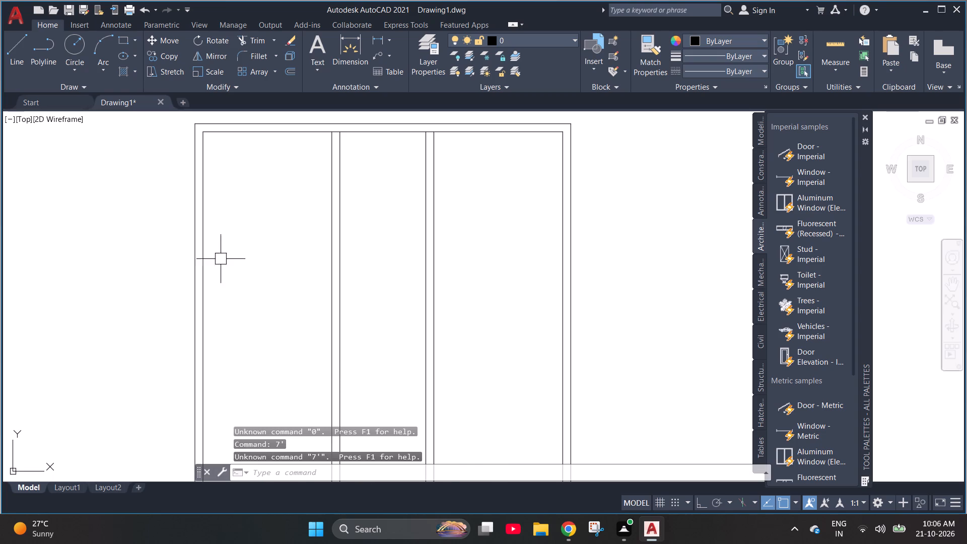
pyautogui.press('Escape')
pyautogui.press('o')
pyautogui.press('Return')
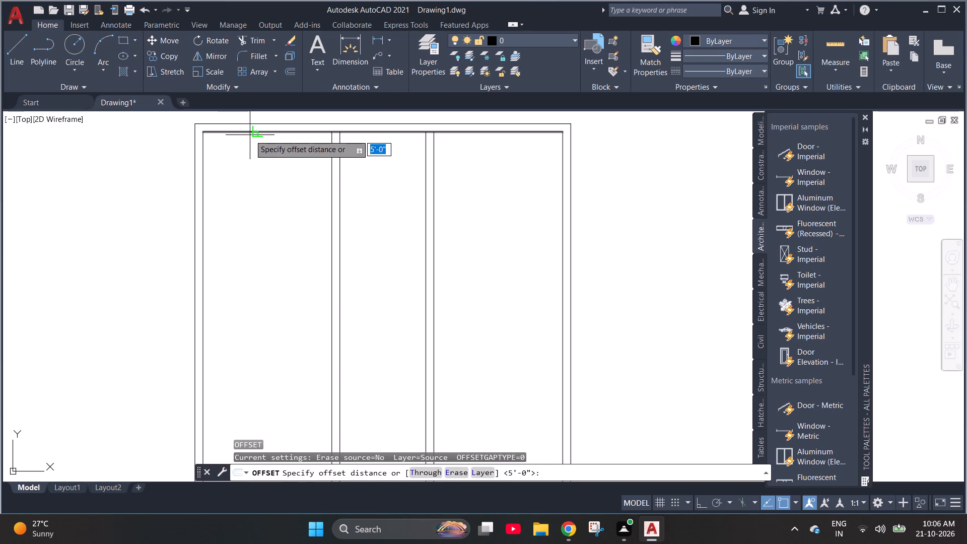
pyautogui.write("7'")
pyautogui.press('Return')
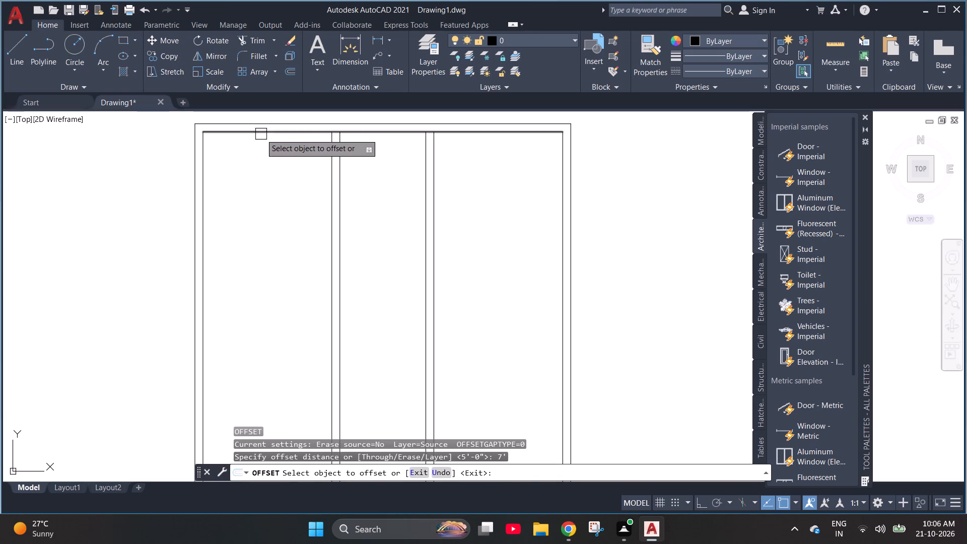
pyautogui.click(261, 134)
pyautogui.click(263, 182)
pyautogui.press('Escape')
# Offset the new horizontal line 9" downward to give the cross partition its wall thickness.
pyautogui.press('o')
pyautogui.press('Return')
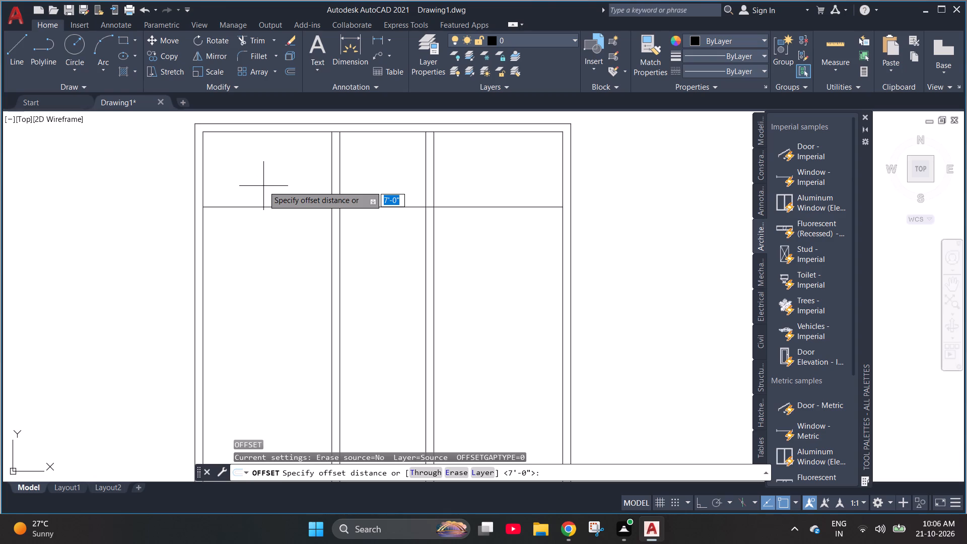
pyautogui.press('9')
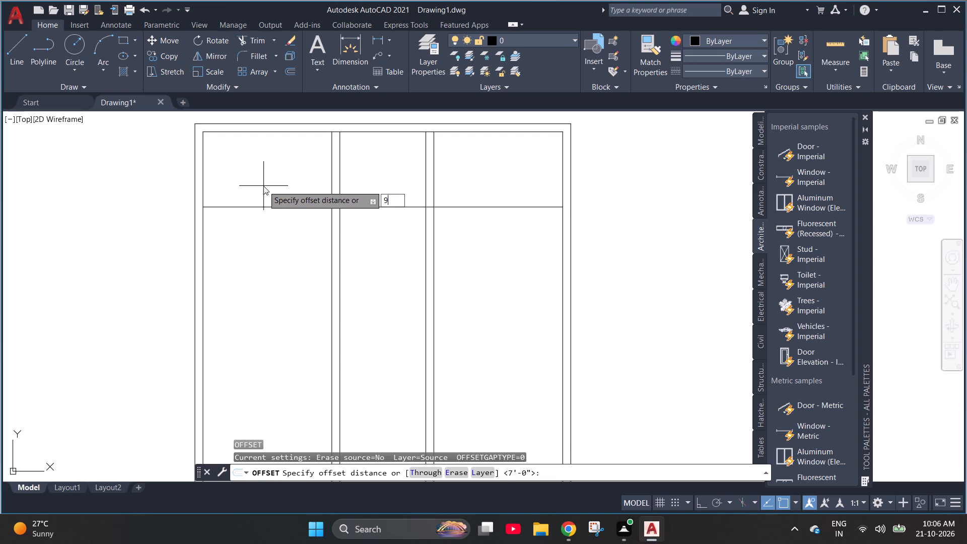
pyautogui.press('9')
pyautogui.press('BackSpace')
pyautogui.hotkey('shift', '"')
pyautogui.press('Return')
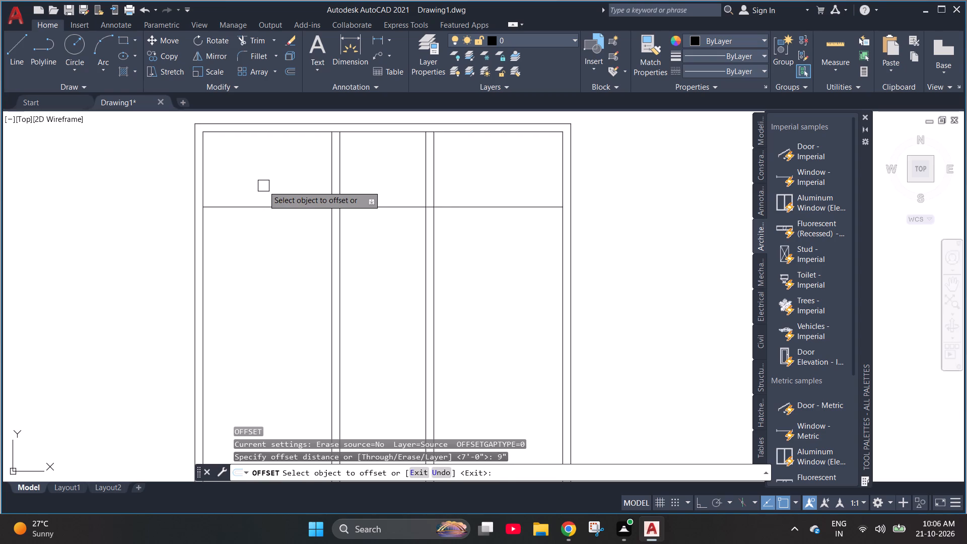
pyautogui.click(267, 209)
pyautogui.click(270, 263)
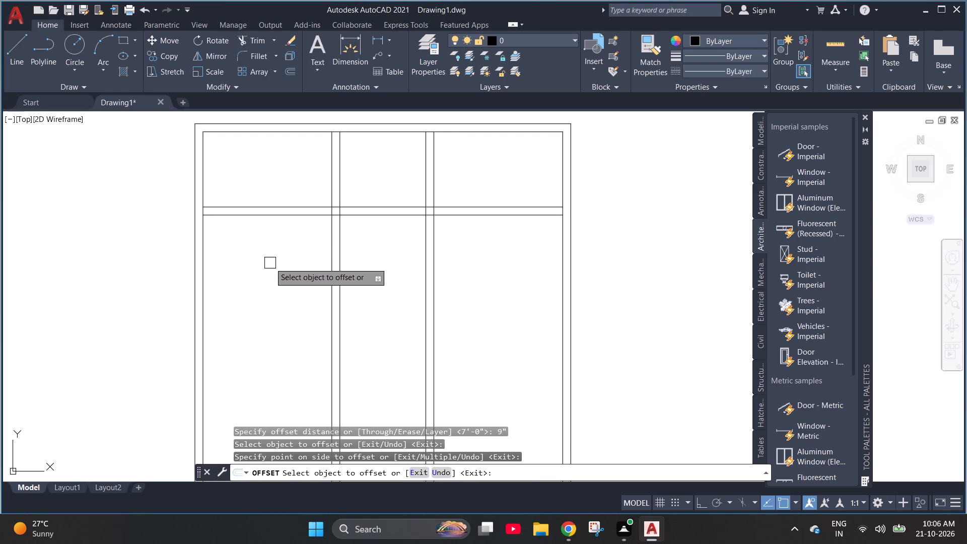
pyautogui.press('Escape')
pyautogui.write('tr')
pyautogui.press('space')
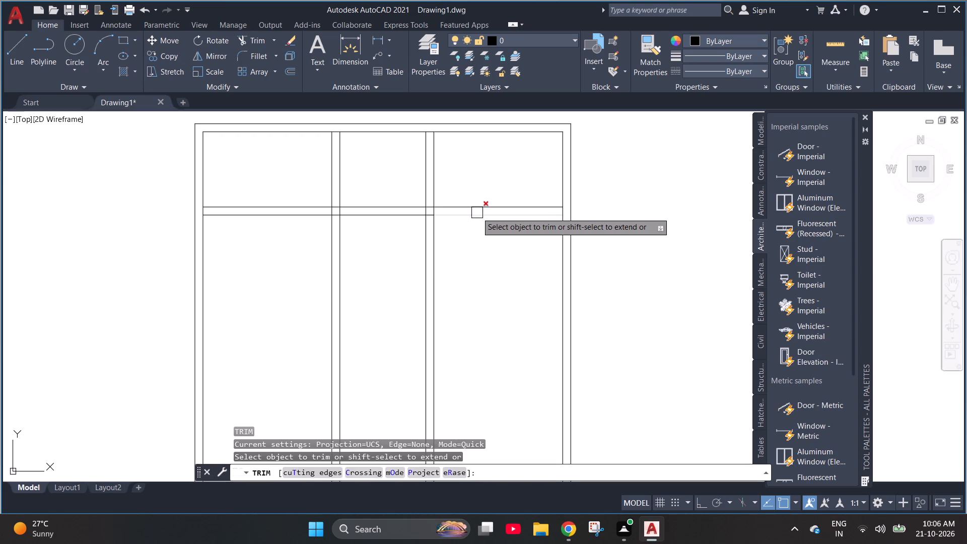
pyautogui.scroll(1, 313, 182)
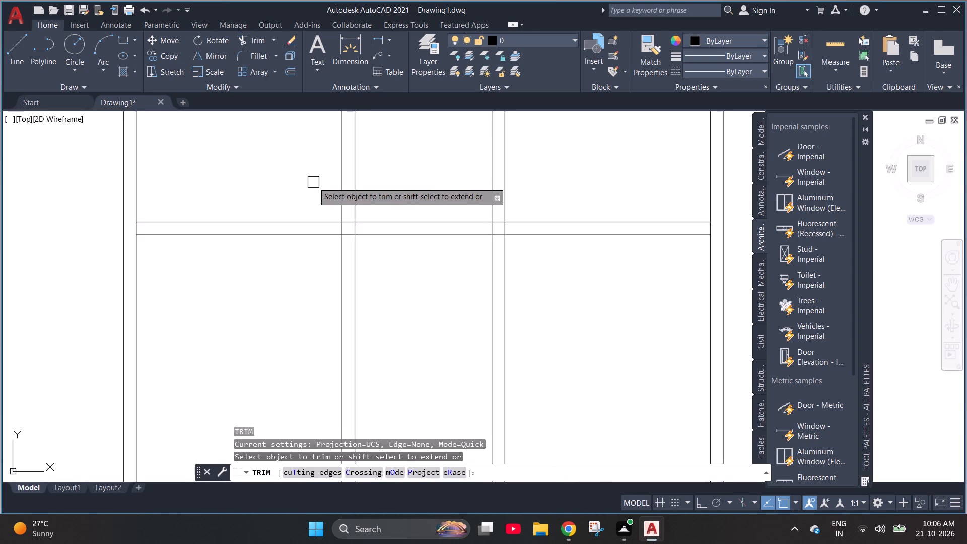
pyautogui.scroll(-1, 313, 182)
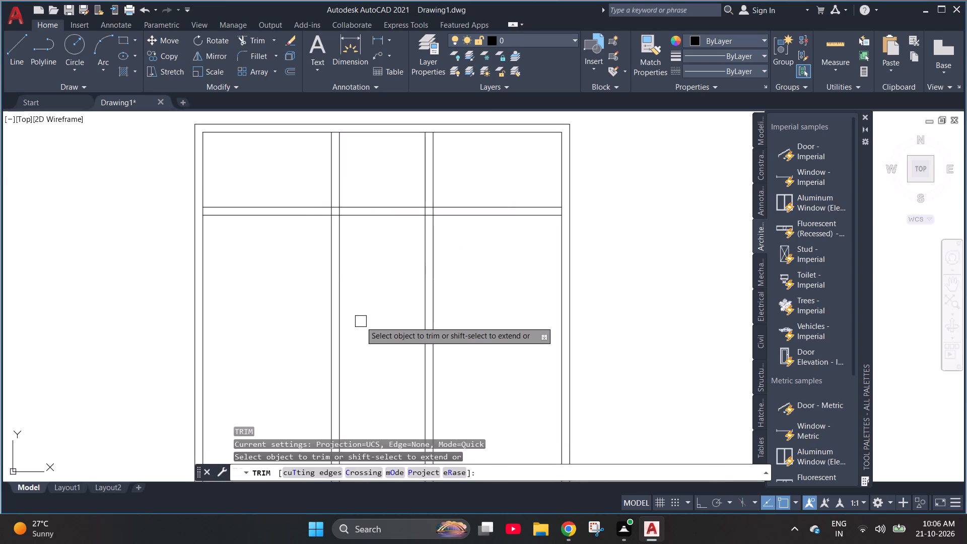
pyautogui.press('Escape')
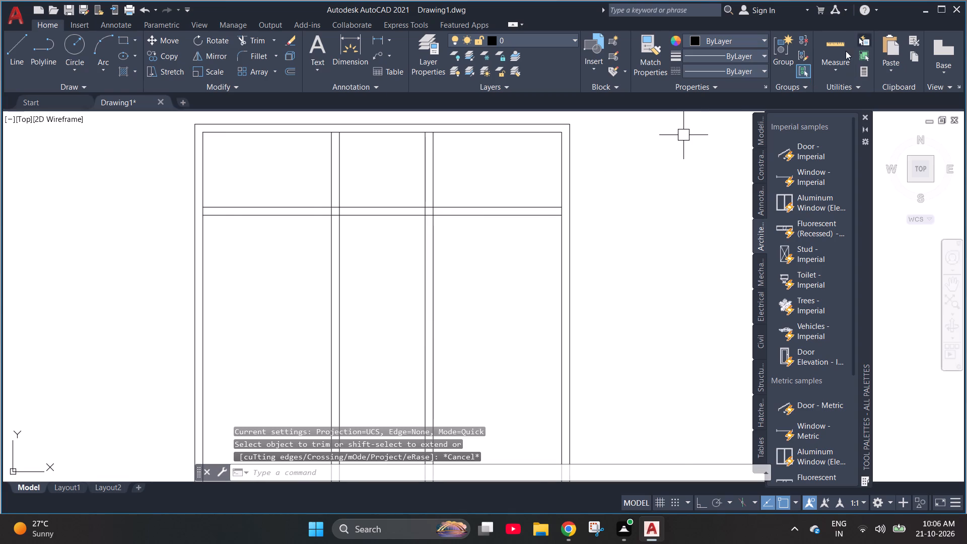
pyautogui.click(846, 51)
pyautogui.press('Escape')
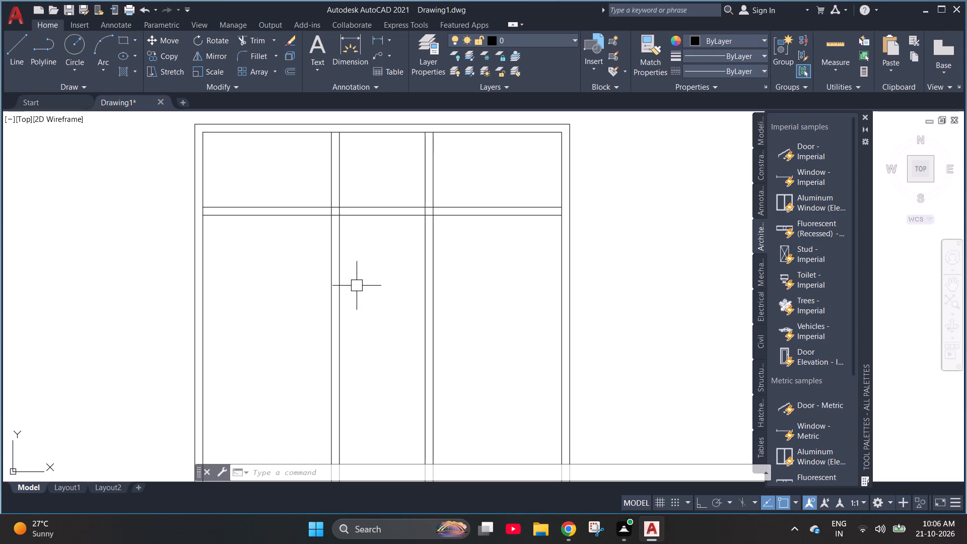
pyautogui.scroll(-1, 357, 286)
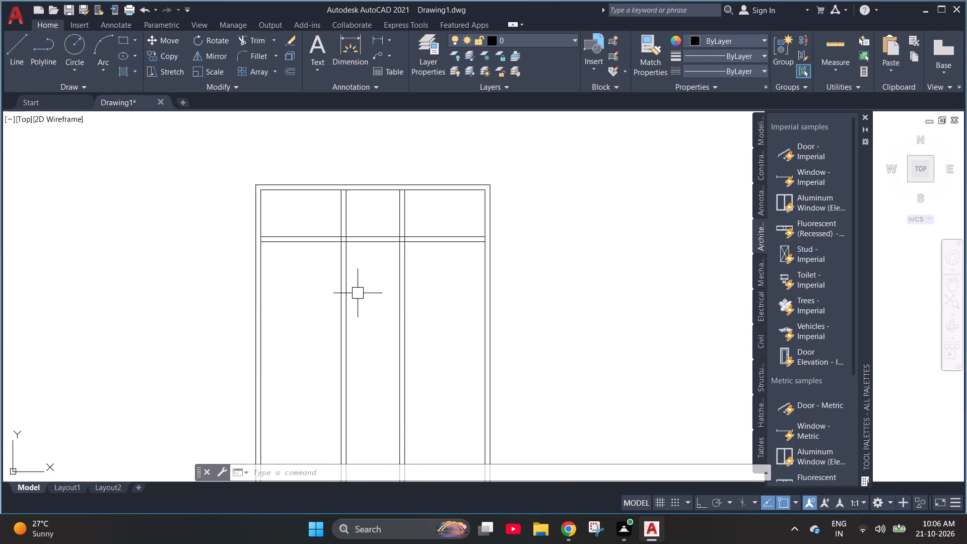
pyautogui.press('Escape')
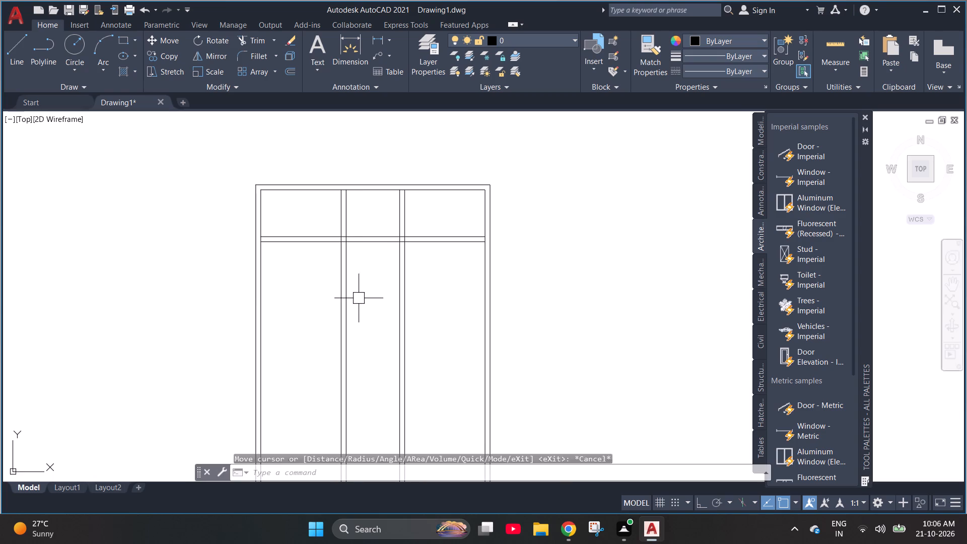
# Offset the lower face of the horizontal partition 11' down the plan.
pyautogui.press('o')
pyautogui.press('Return')
pyautogui.write('11')
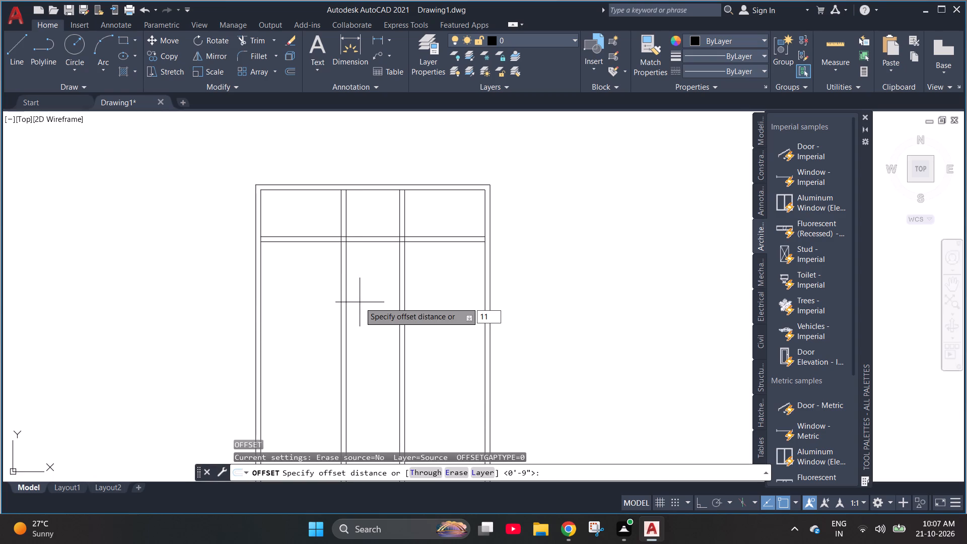
pyautogui.press("'")
pyautogui.press('Return')
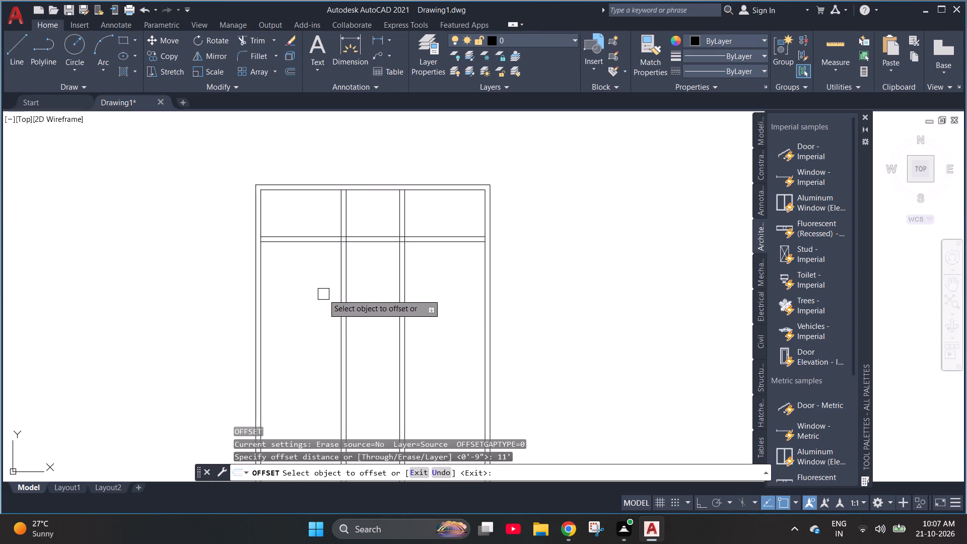
pyautogui.click(314, 243)
pyautogui.click(304, 300)
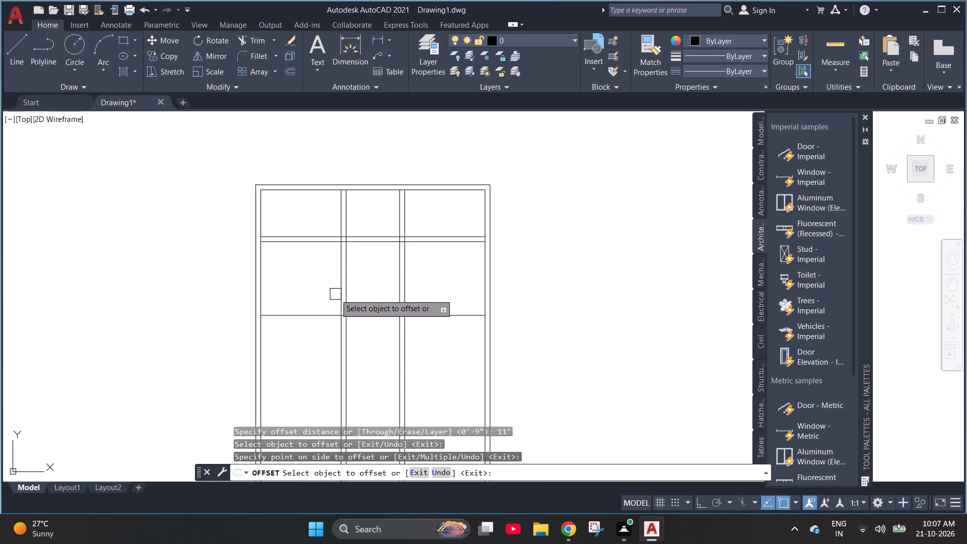
pyautogui.press('Escape')
# Offset the new horizontal line 9" downward to form the second cross partition.
pyautogui.press('o')
pyautogui.press('Return')
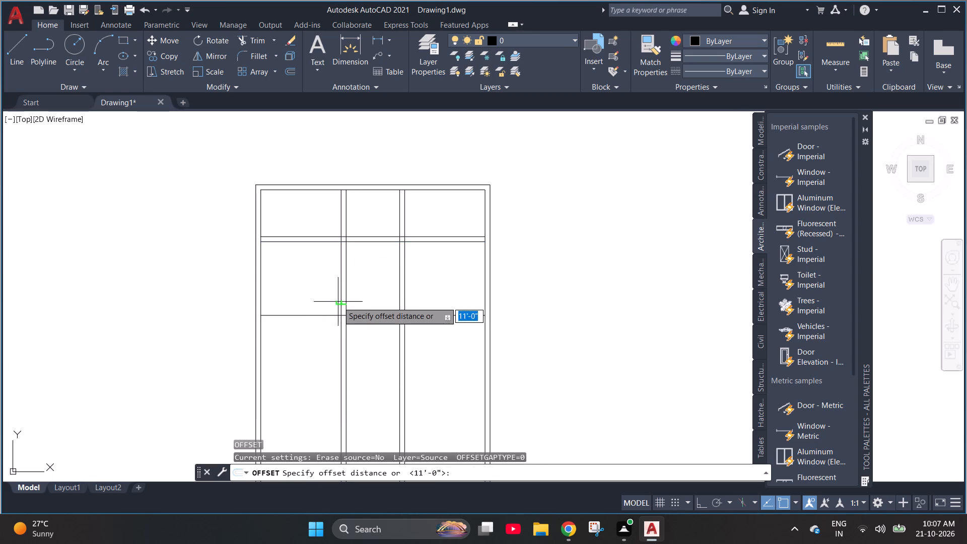
pyautogui.press('9')
pyautogui.hotkey('shift', '"')
pyautogui.press('Return')
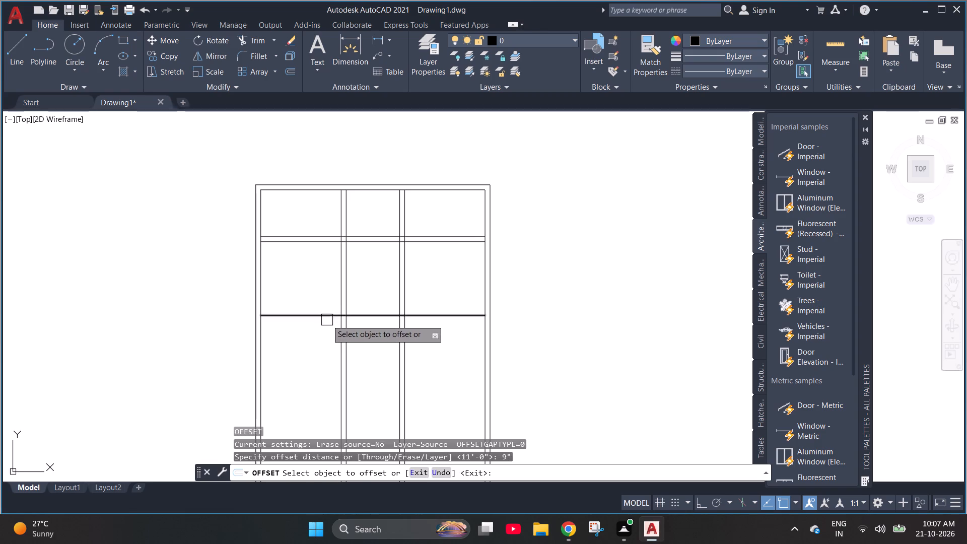
pyautogui.click(326, 319)
pyautogui.click(324, 358)
pyautogui.press('Escape')
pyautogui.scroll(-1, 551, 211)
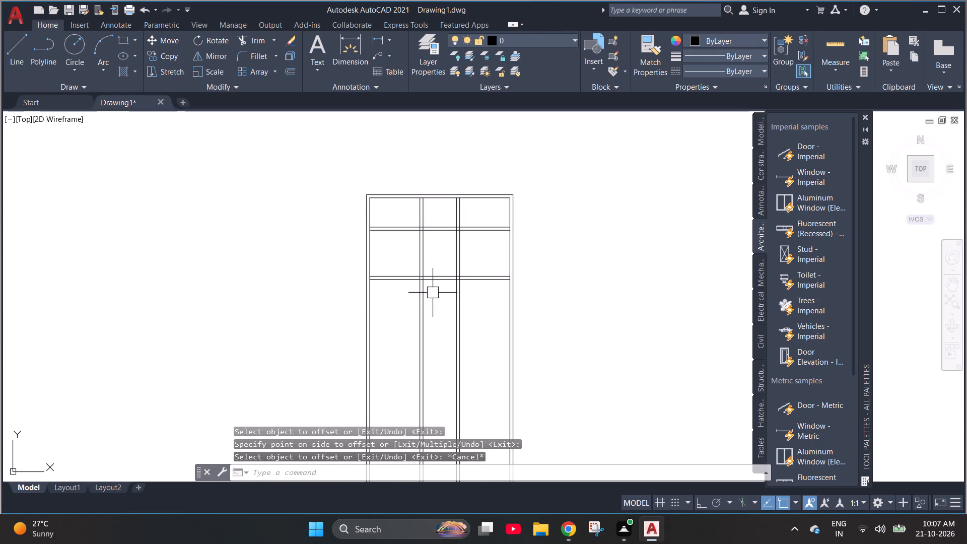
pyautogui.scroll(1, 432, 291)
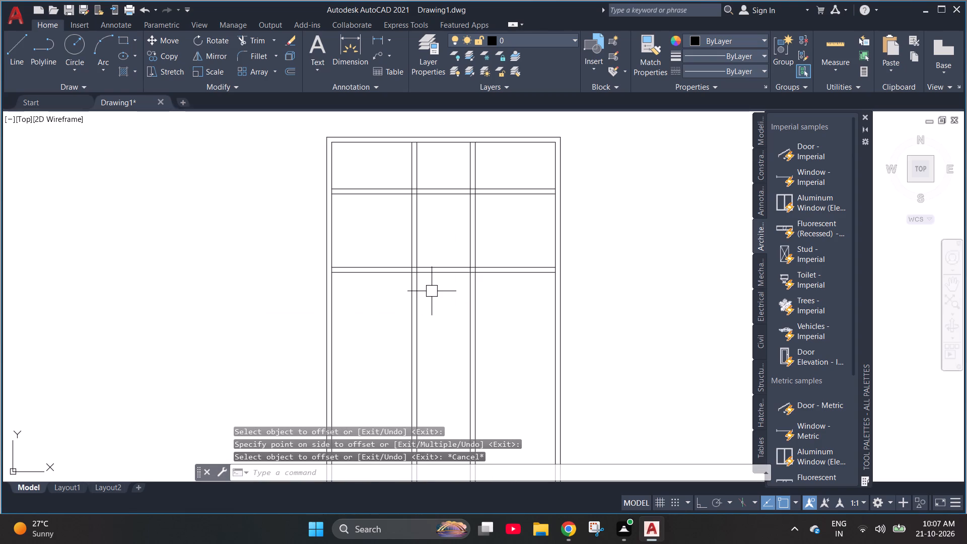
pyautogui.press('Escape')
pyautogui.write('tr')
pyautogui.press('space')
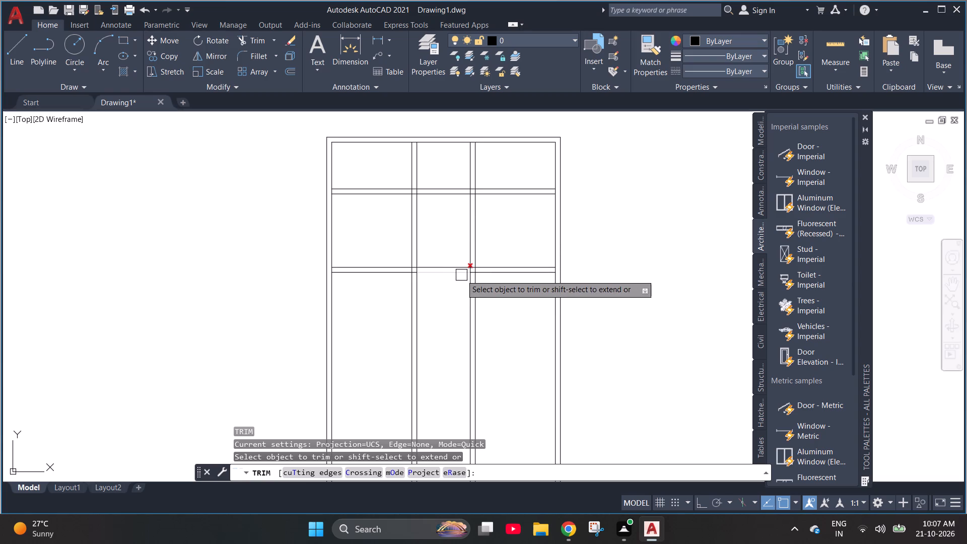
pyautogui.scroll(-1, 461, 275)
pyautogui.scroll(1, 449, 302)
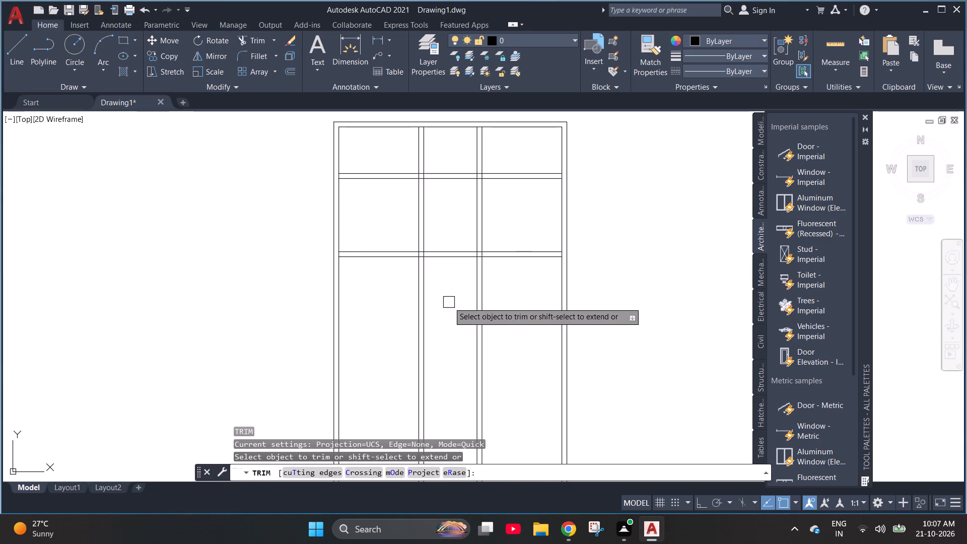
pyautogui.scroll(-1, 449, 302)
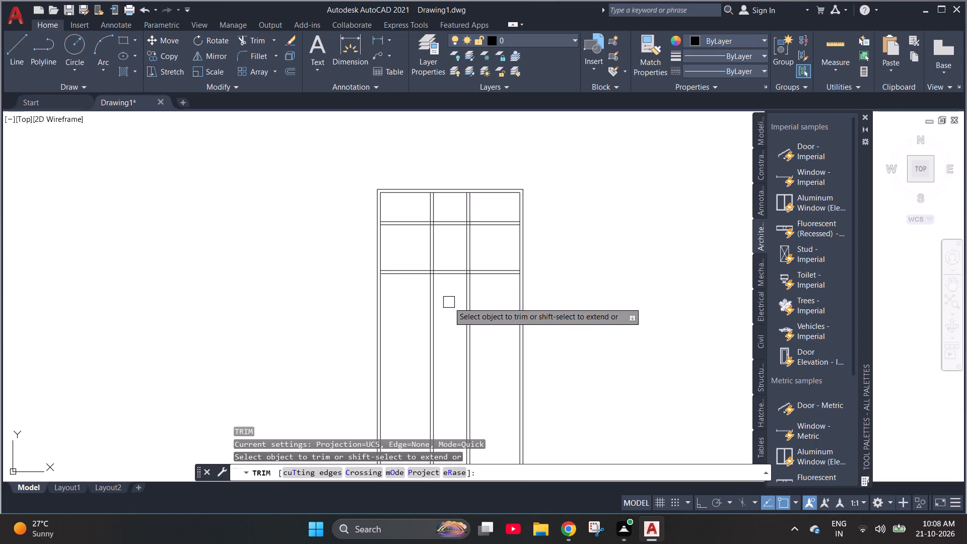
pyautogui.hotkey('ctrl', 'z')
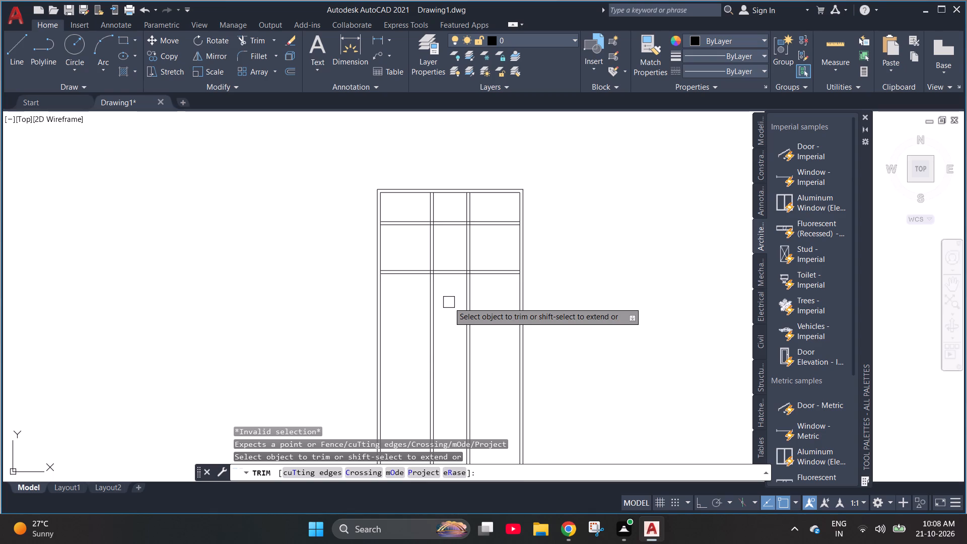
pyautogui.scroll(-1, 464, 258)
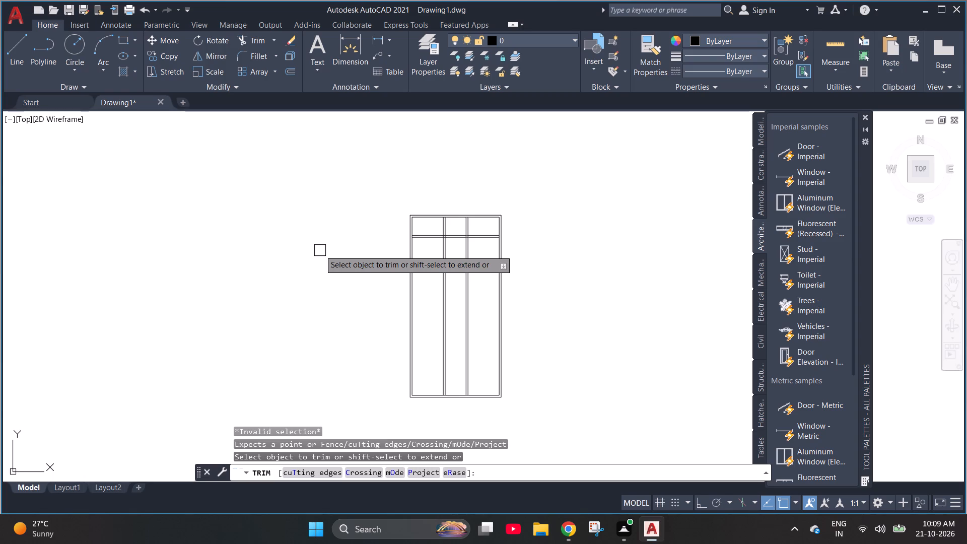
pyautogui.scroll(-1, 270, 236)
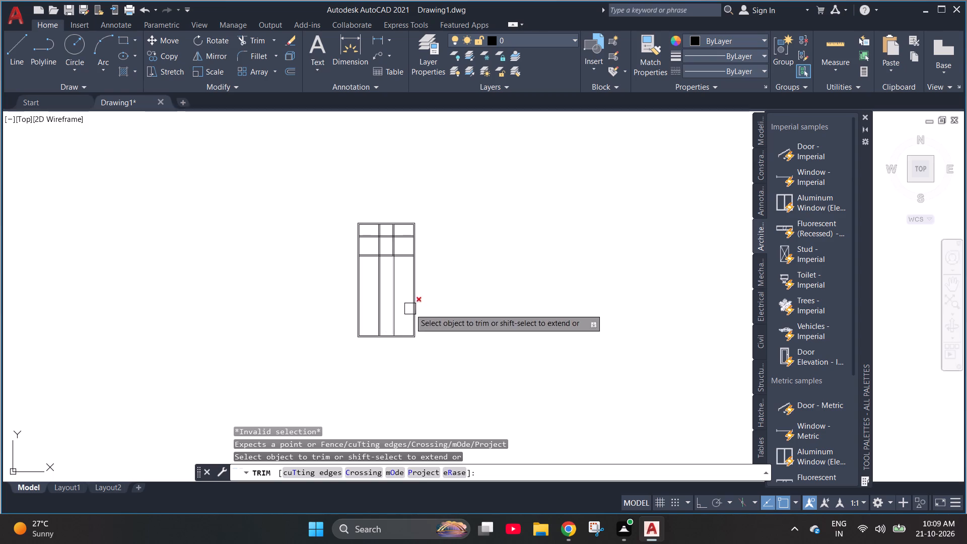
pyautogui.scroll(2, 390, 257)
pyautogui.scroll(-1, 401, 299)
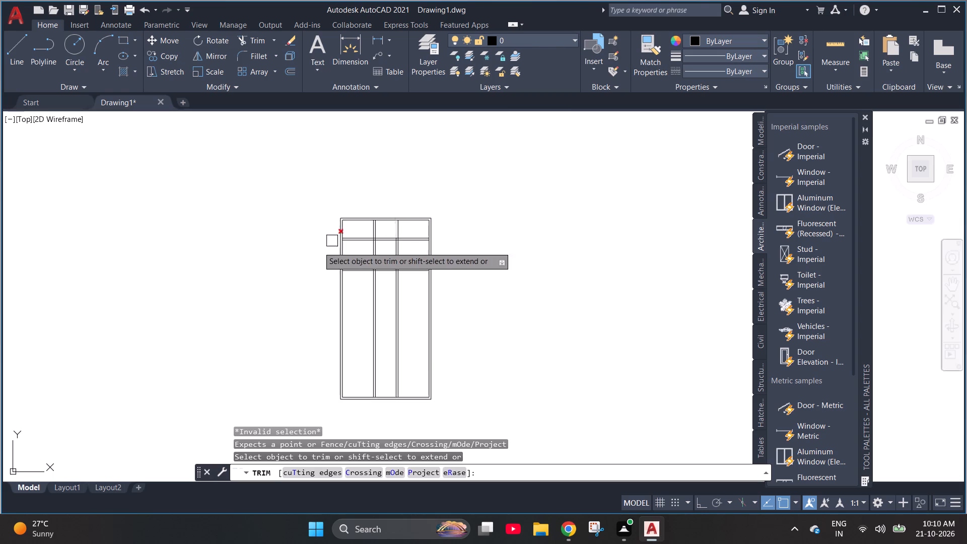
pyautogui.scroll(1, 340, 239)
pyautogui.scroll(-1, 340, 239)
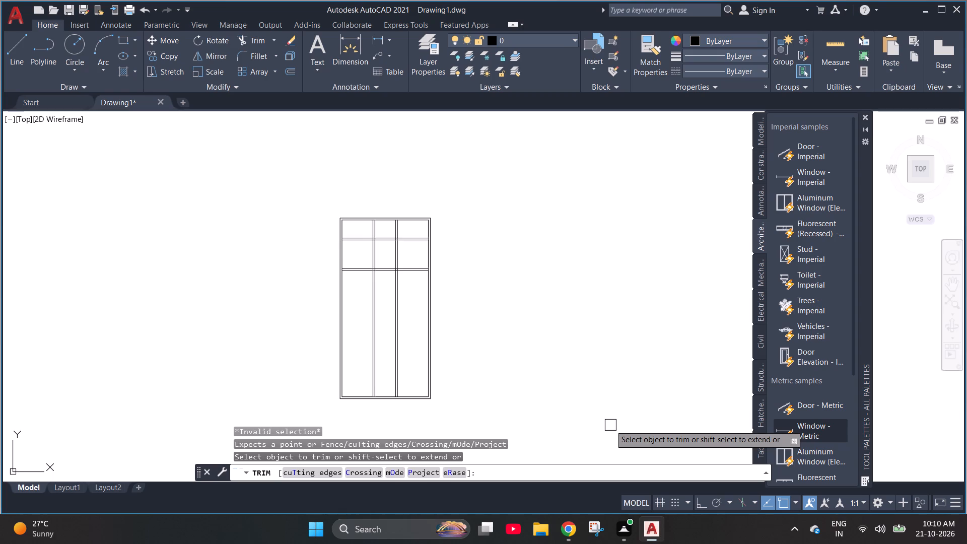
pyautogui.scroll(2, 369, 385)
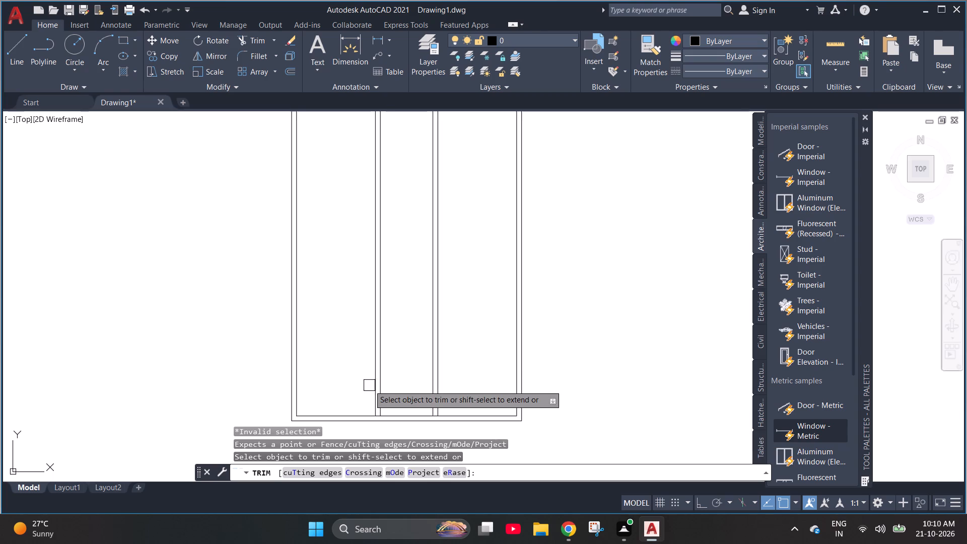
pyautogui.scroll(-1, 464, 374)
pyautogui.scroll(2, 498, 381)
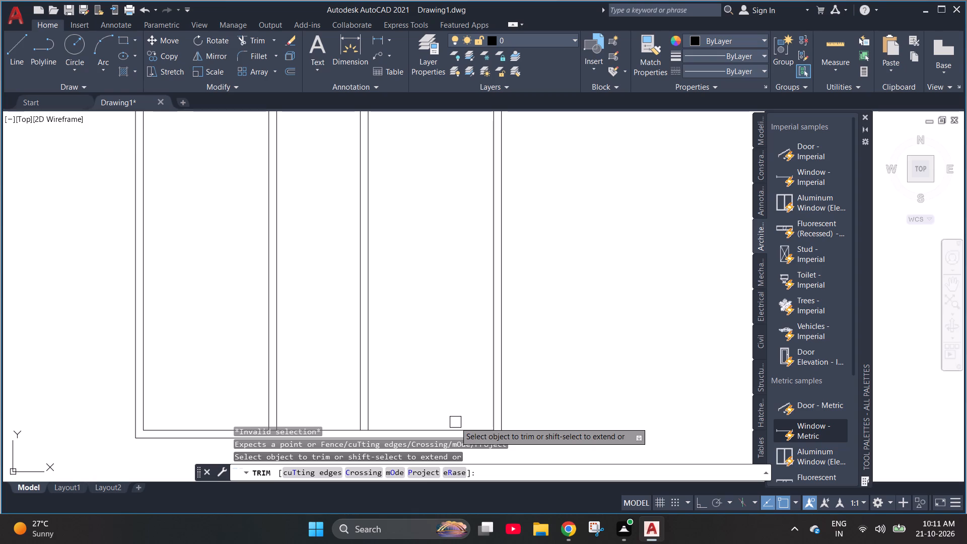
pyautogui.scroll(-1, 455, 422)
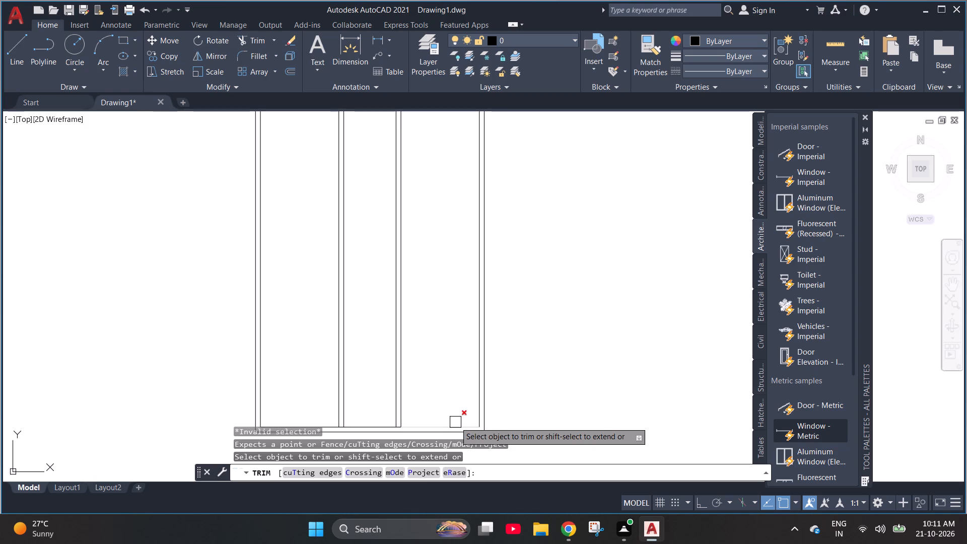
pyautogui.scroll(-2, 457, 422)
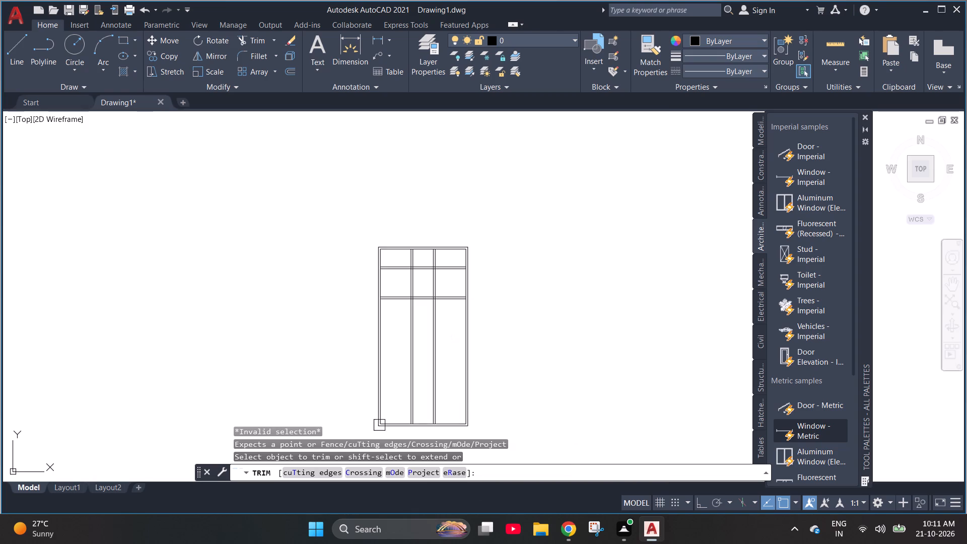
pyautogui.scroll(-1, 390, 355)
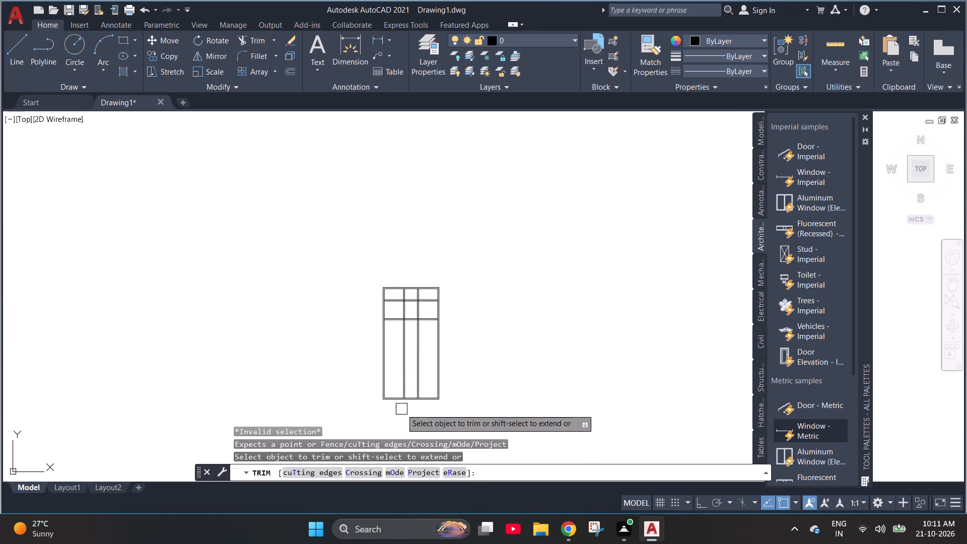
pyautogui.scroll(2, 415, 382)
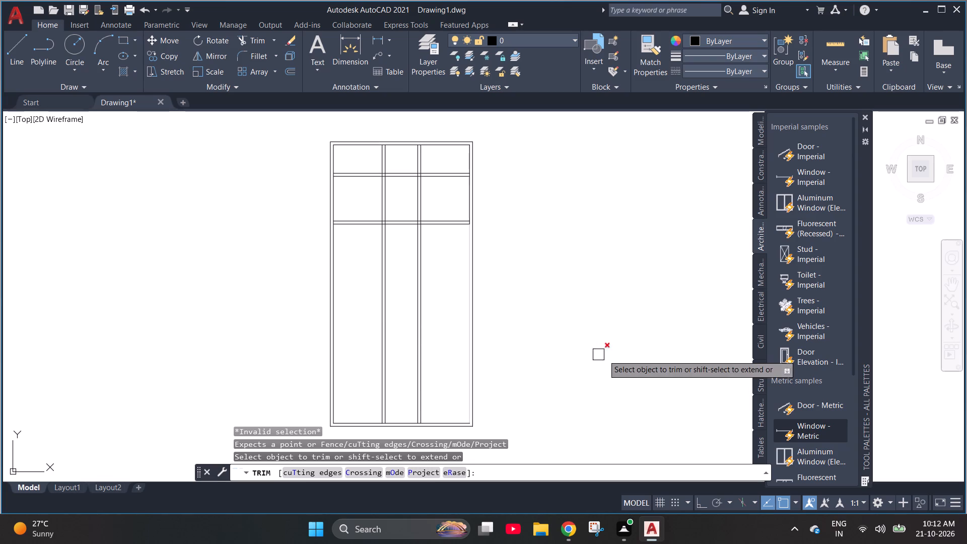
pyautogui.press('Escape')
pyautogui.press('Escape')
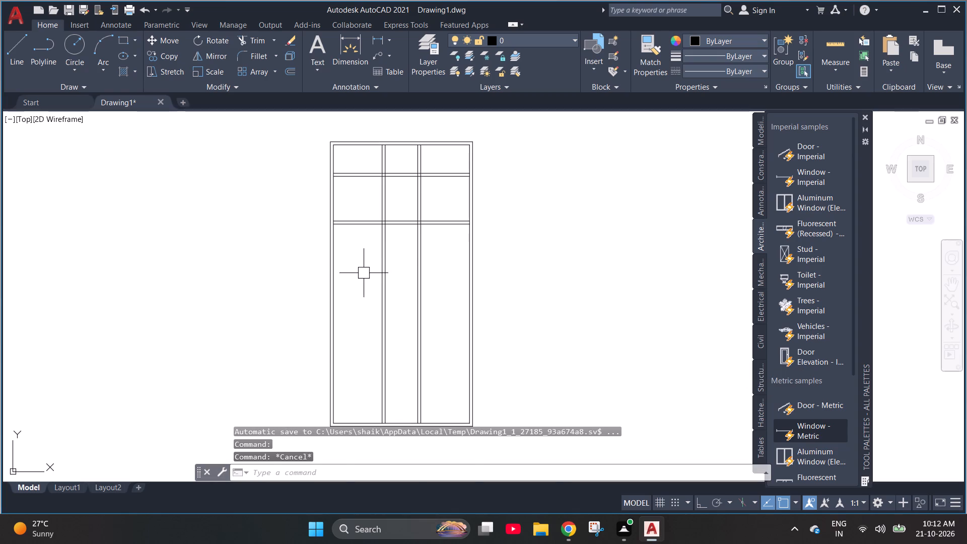
# Undo the interior partition edits until only the double-line outer walls of the plan remain.
pyautogui.hotkey('ctrl', 'z')
pyautogui.hotkey('ctrl', 'z')
pyautogui.hotkey('ctrl', 'z')
pyautogui.hotkey('ctrl', 'z')
pyautogui.hotkey('ctrl', 'z')
pyautogui.hotkey('ctrl', 'z')
pyautogui.hotkey('ctrl', 'z')
pyautogui.hotkey('ctrl', 'z')
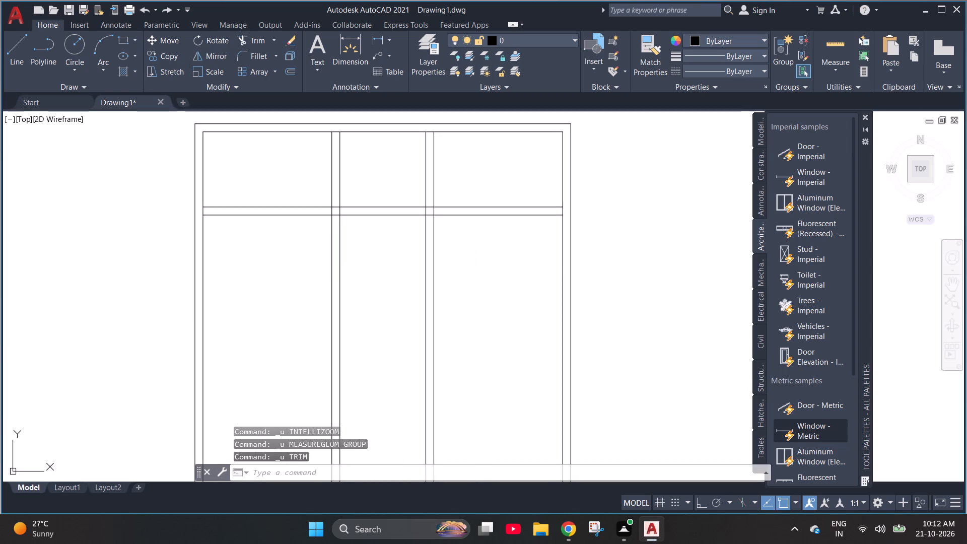
pyautogui.hotkey('ctrl', 'z')
pyautogui.hotkey('ctrl', 'z')
pyautogui.hotkey('ctrl', 'z')
pyautogui.hotkey('ctrl', 'z')
pyautogui.hotkey('ctrl', 'z')
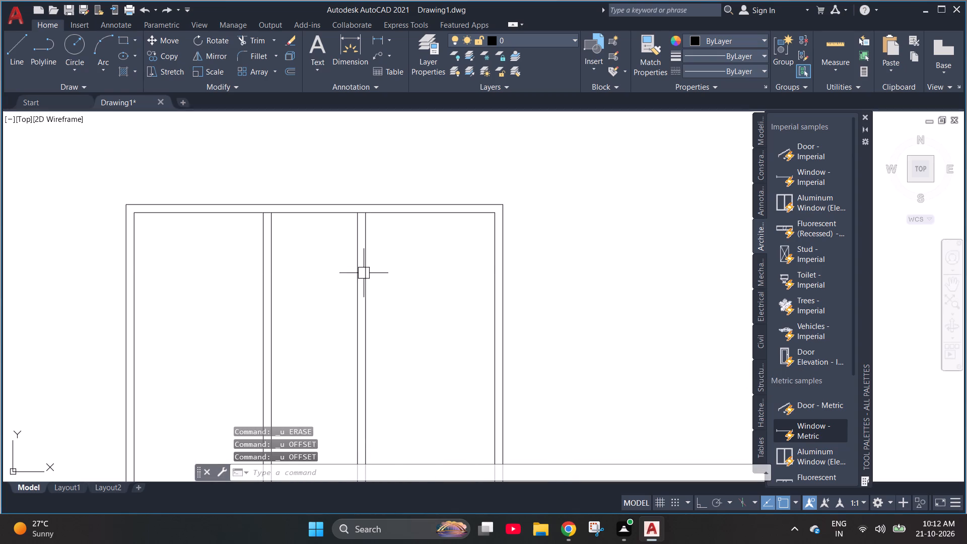
pyautogui.hotkey('ctrl', 'z')
pyautogui.hotkey('ctrl', 'z')
pyautogui.hotkey('ctrl', 'z')
pyautogui.hotkey('ctrl', 'z')
pyautogui.scroll(-1, 376, 290)
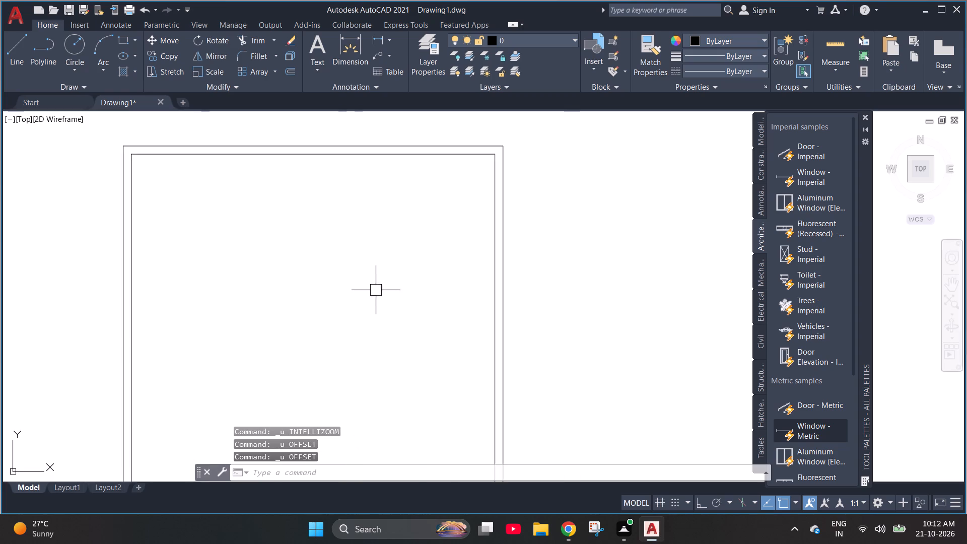
pyautogui.scroll(-2, 376, 290)
pyautogui.press('Escape')
pyautogui.press('`')
pyautogui.press('Escape')
pyautogui.press('Escape')
pyautogui.press('Escape')
pyautogui.press('Escape')
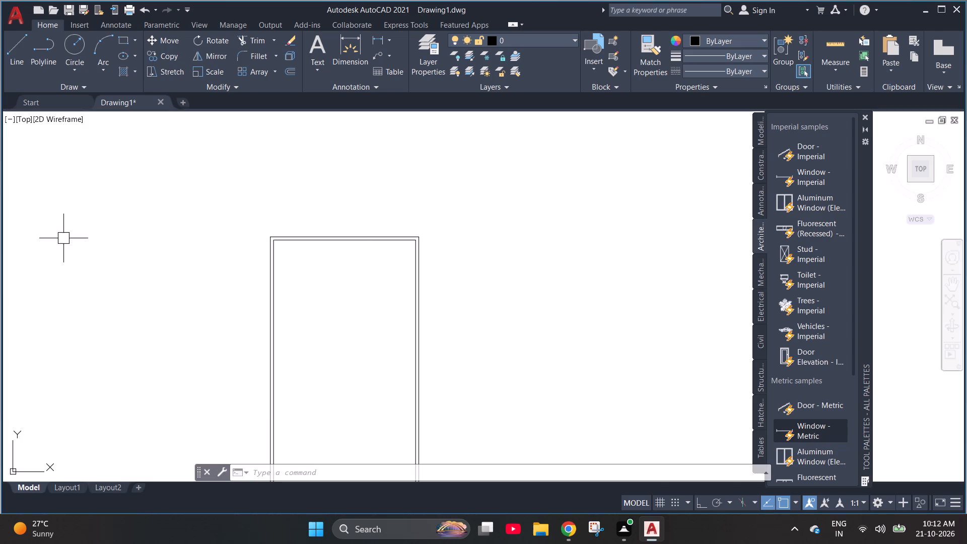
pyautogui.scroll(-1, 63, 238)
pyautogui.scroll(1, 269, 420)
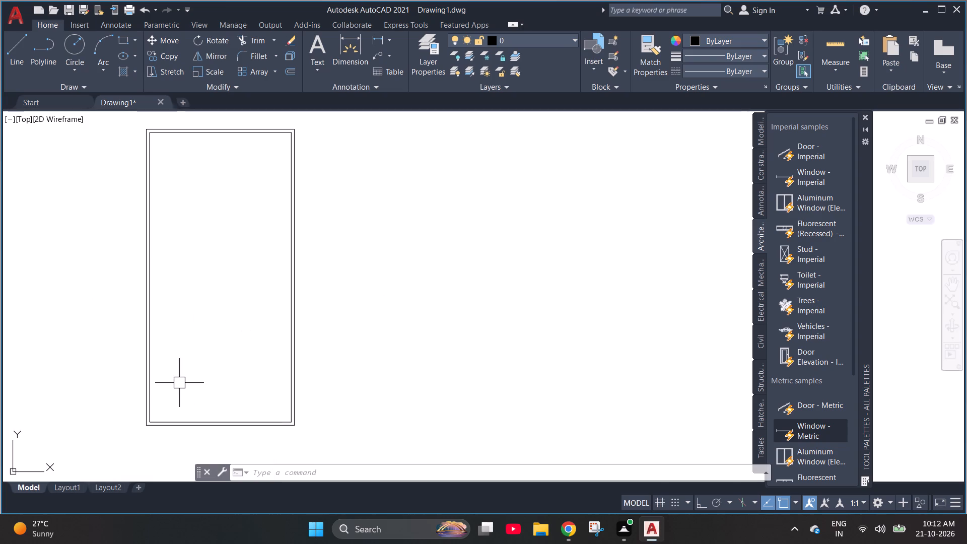
pyautogui.press('Escape')
pyautogui.press('Escape')
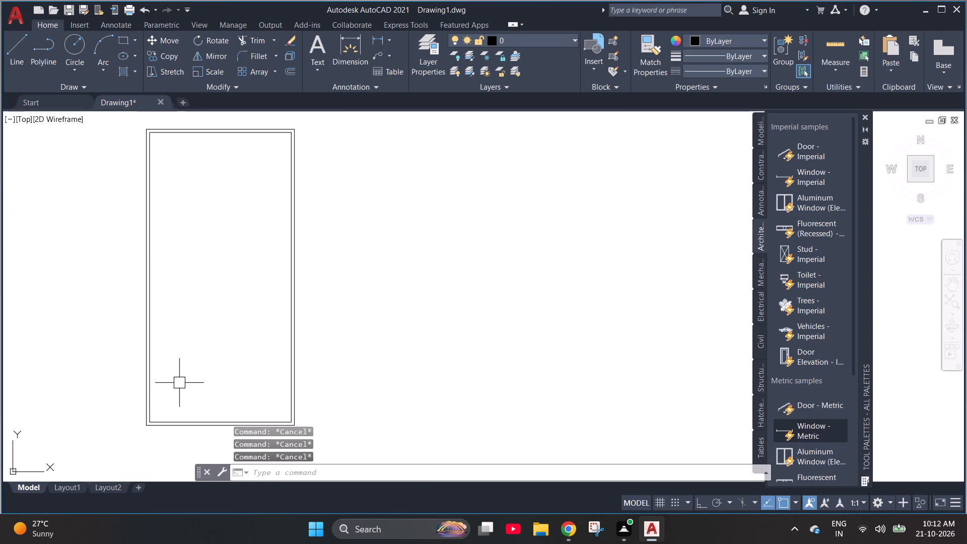
# Offset the inner faces of the plan's top and right walls 12' into the plan.
pyautogui.press('o')
pyautogui.press('Return')
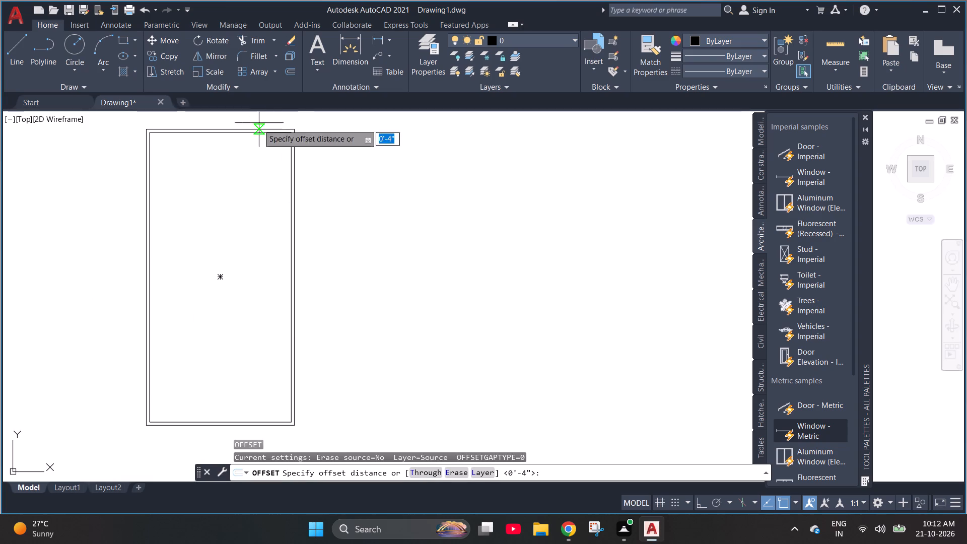
pyautogui.write('12')
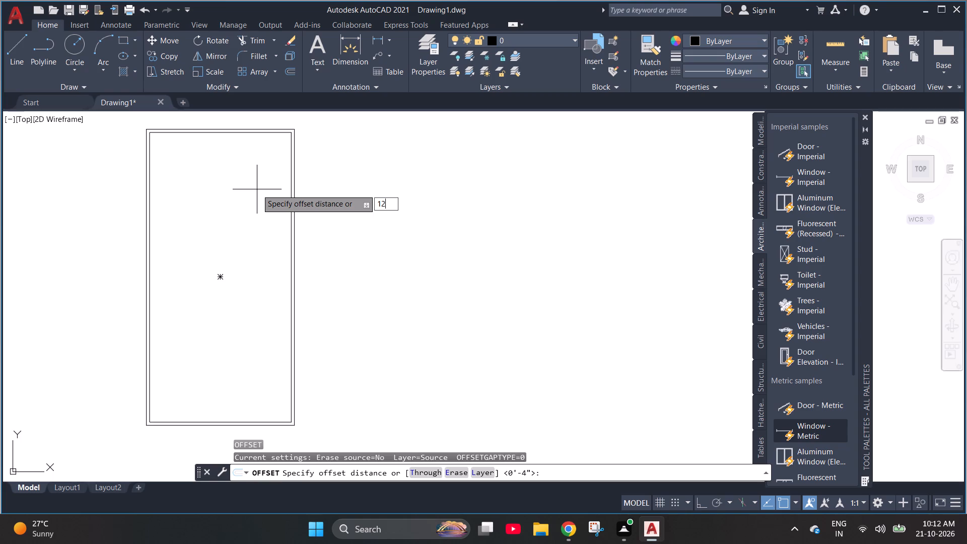
pyautogui.press("'")
pyautogui.press('Return')
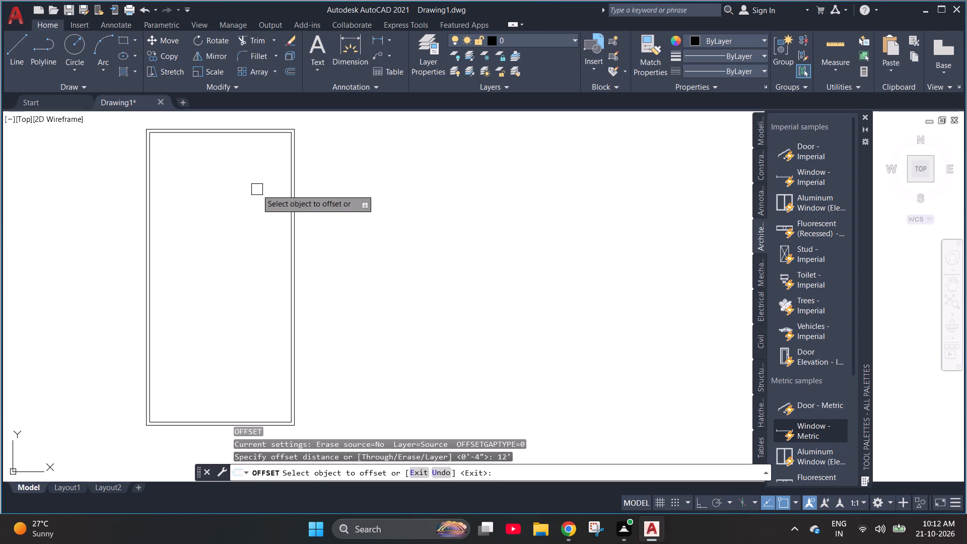
pyautogui.click(265, 134)
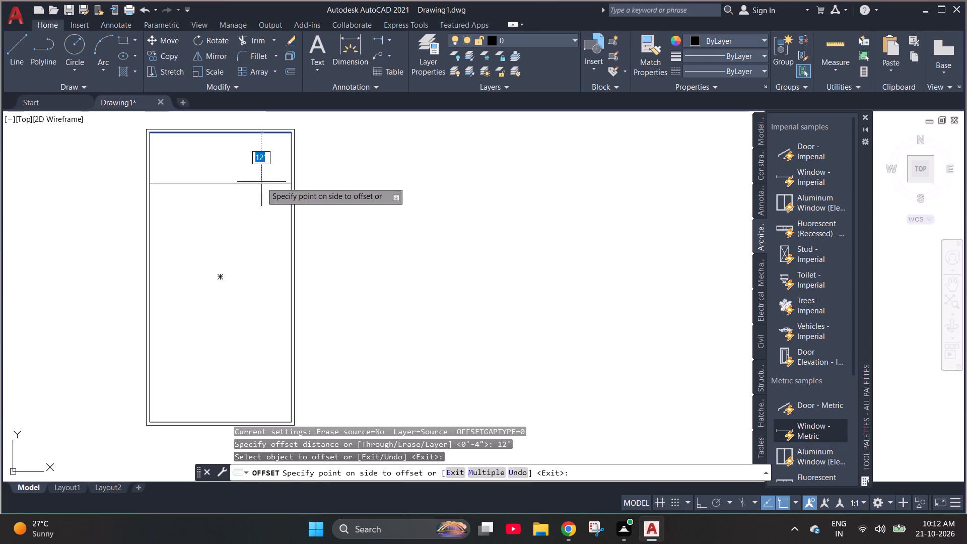
pyautogui.click(260, 199)
pyautogui.click(291, 211)
pyautogui.click(240, 227)
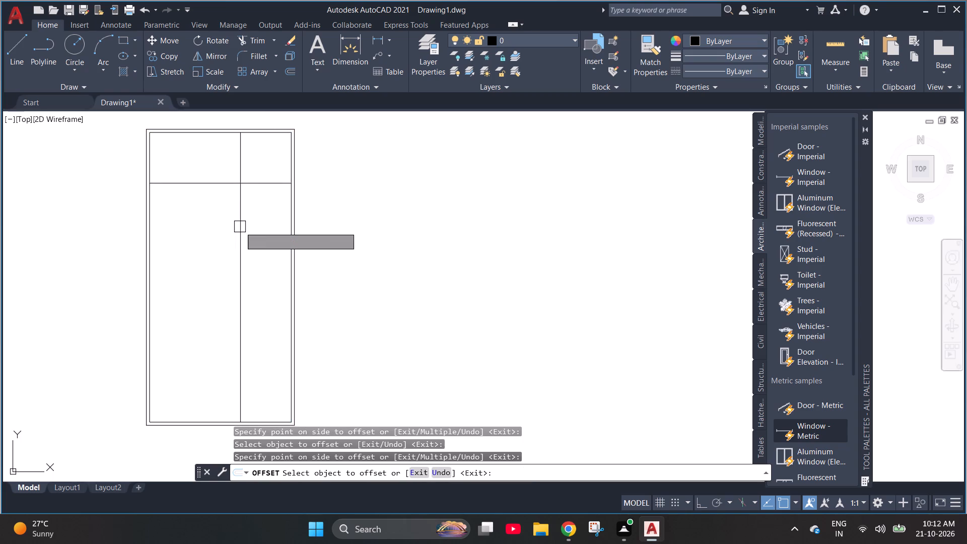
pyautogui.scroll(3, 252, 134)
pyautogui.scroll(-1, 250, 185)
pyautogui.scroll(-1, 255, 232)
pyautogui.press('Escape')
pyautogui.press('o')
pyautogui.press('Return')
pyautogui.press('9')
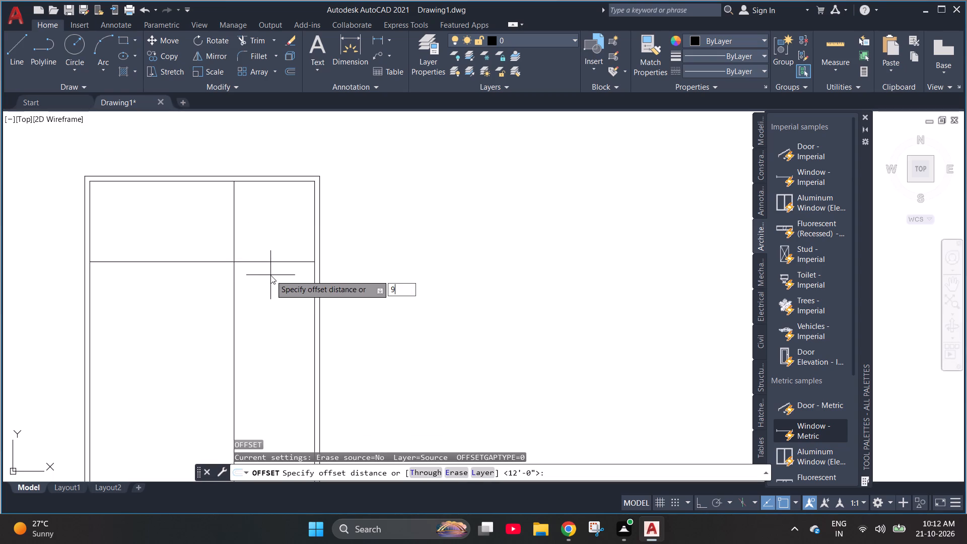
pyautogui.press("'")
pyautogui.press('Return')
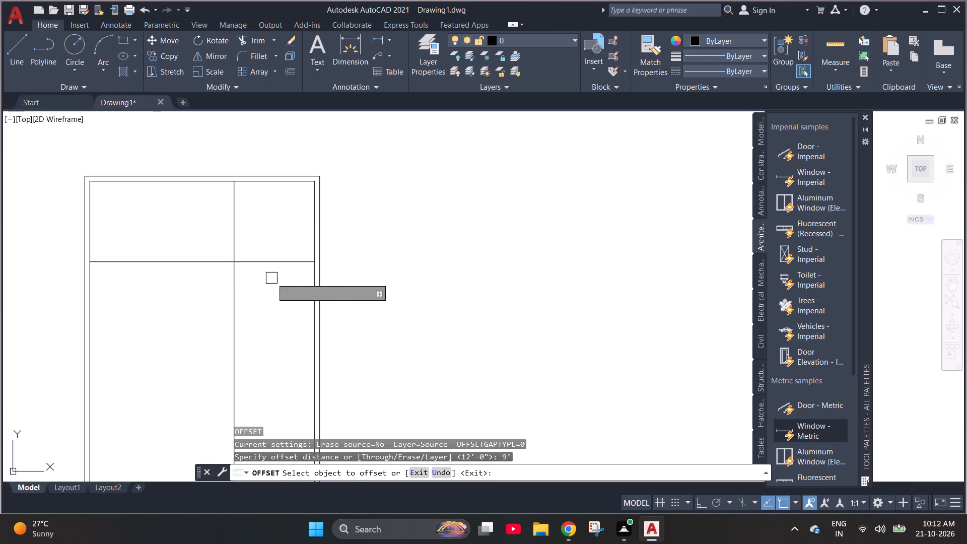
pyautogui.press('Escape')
# Offset the new vertical line 9" leftward and the new horizontal line 9" downward to give both partitions their wall thickness.
pyautogui.press('o')
pyautogui.press('Return')
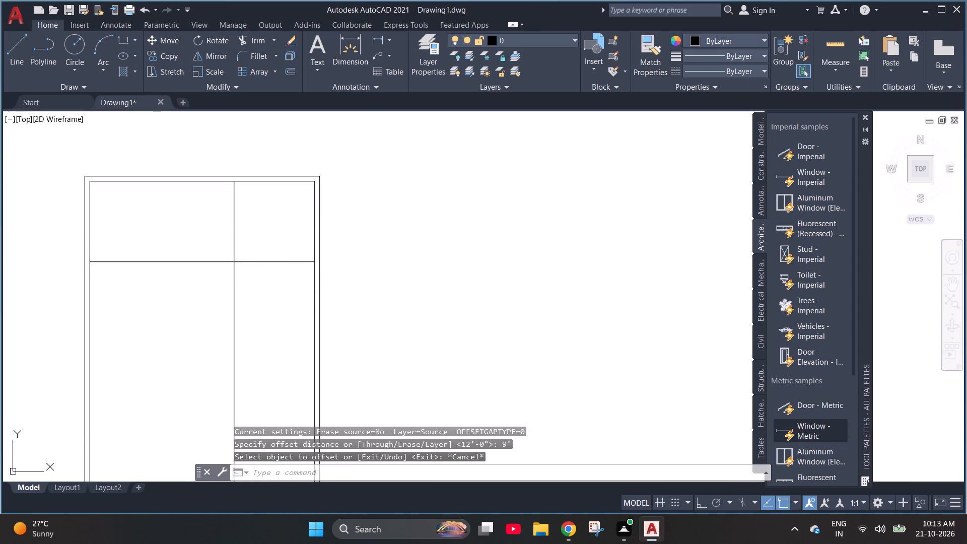
pyautogui.press('9')
pyautogui.hotkey('shift', '"')
pyautogui.press('Return')
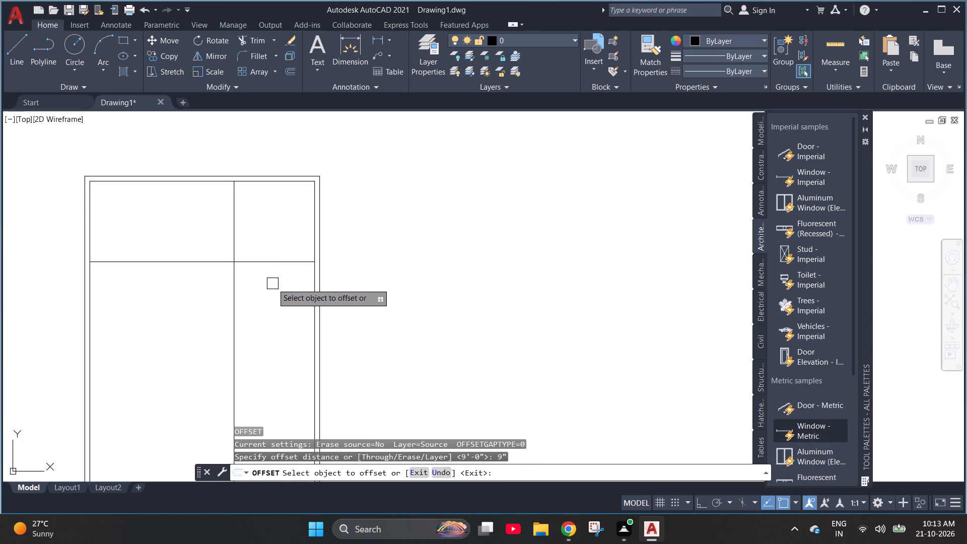
pyautogui.moveTo(235, 233); pyautogui.dragTo(224, 238)
pyautogui.click(208, 241)
pyautogui.moveTo(295, 264); pyautogui.dragTo(290, 276)
pyautogui.click(282, 297)
pyautogui.press('Escape')
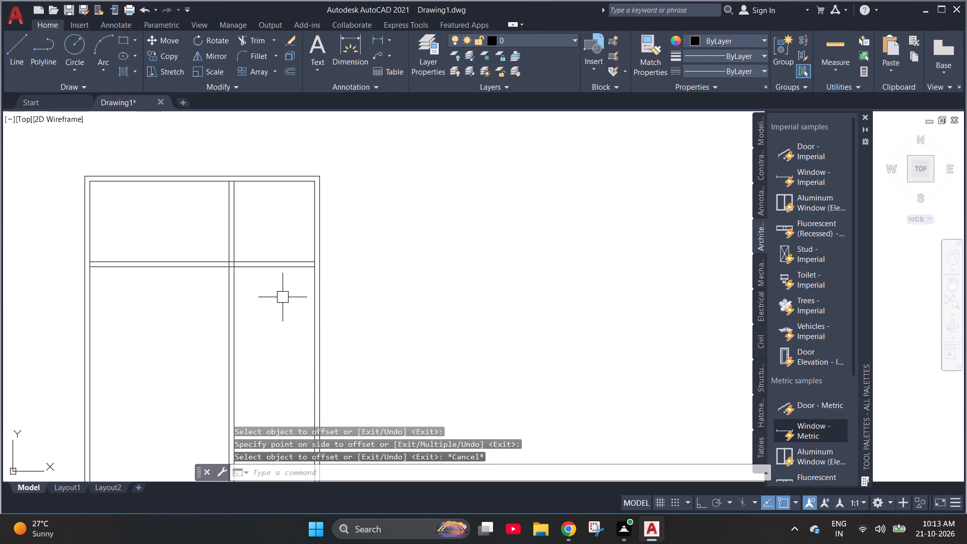
pyautogui.press('Escape')
pyautogui.press('Escape')
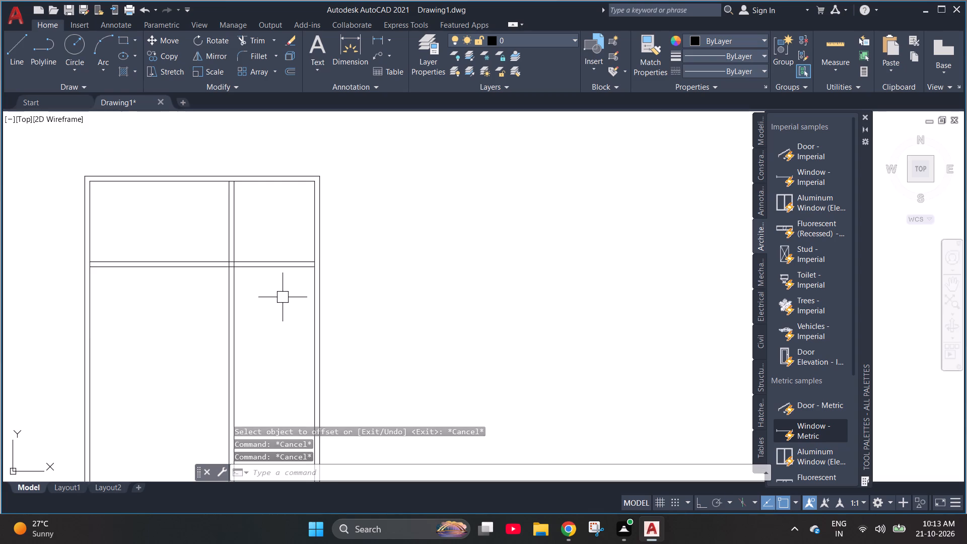
# Offset the lower line of the 9" cross partition 7' downward.
pyautogui.press('Escape')
pyautogui.press('o')
pyautogui.press('Return')
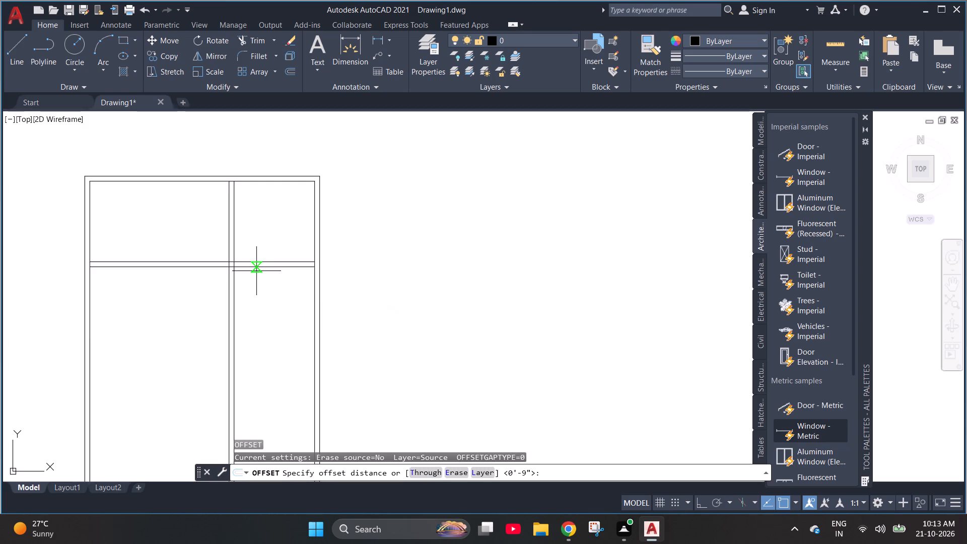
pyautogui.press('7')
pyautogui.press("'")
pyautogui.press('Return')
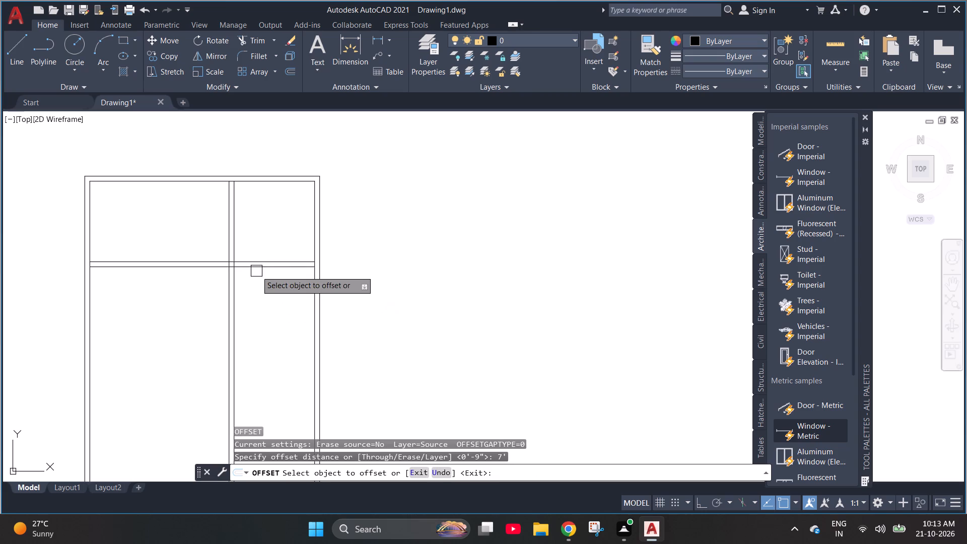
pyautogui.click(285, 268)
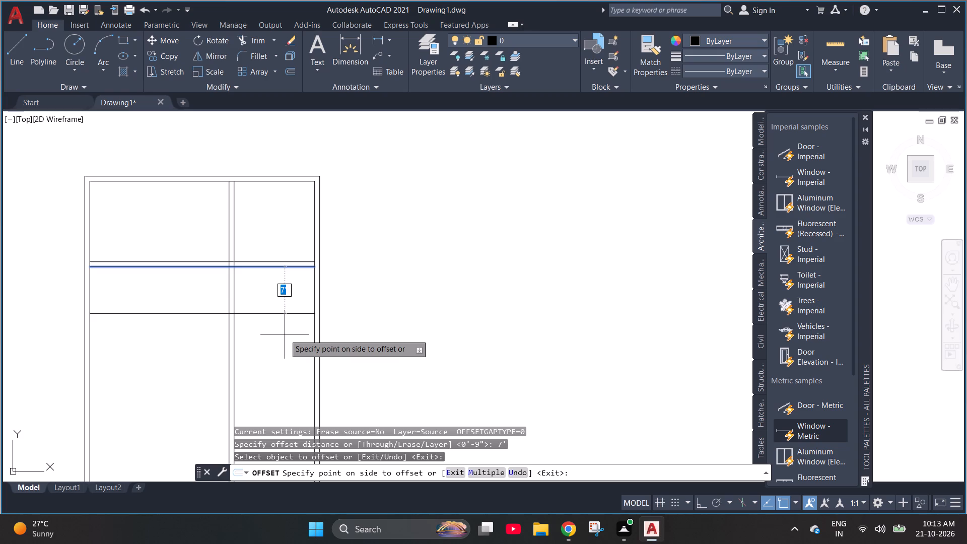
pyautogui.click(285, 334)
pyautogui.press('Escape')
# Offset the new horizontal line 4" downward to form a thin second cross partition.
pyautogui.press('o')
pyautogui.press('Return')
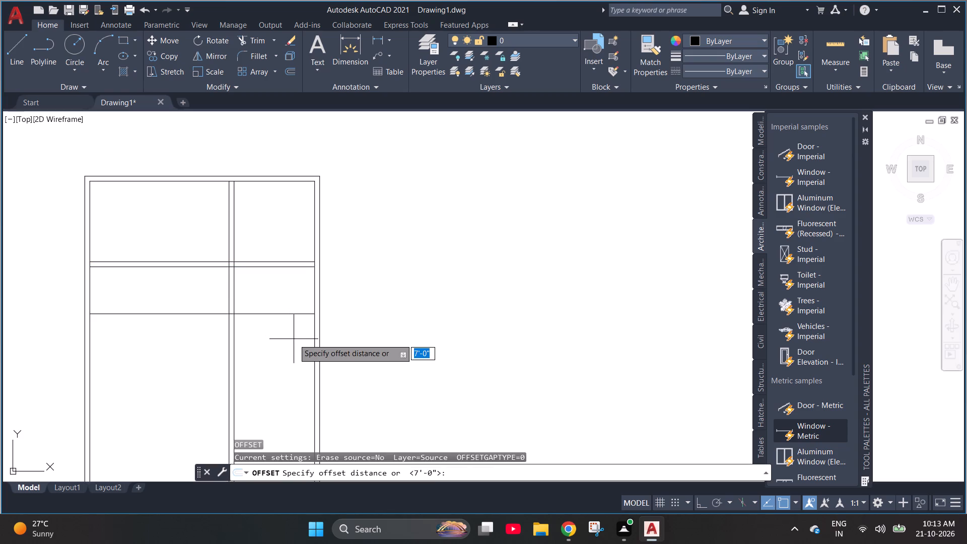
pyautogui.press('9')
pyautogui.press('BackSpace')
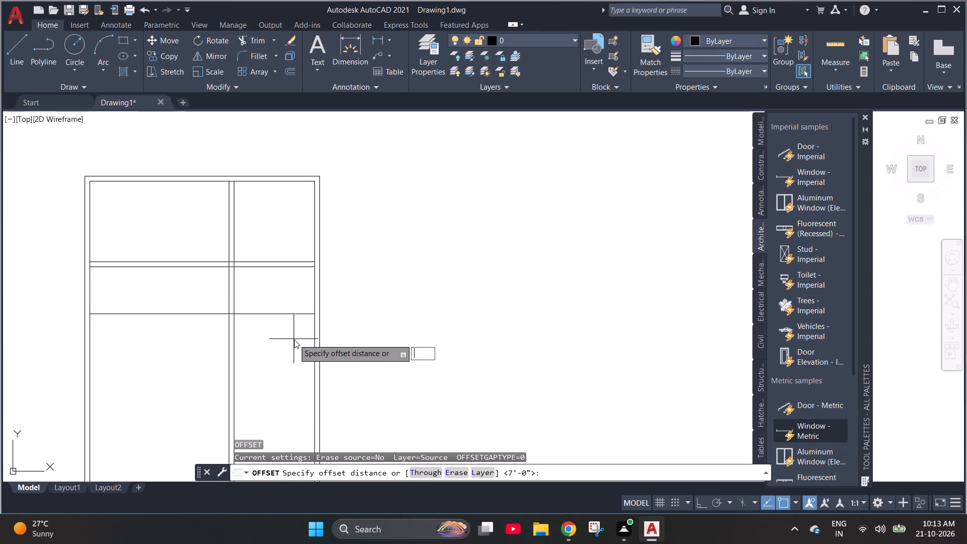
pyautogui.write('4"')
pyautogui.press('Return')
pyautogui.click(282, 314)
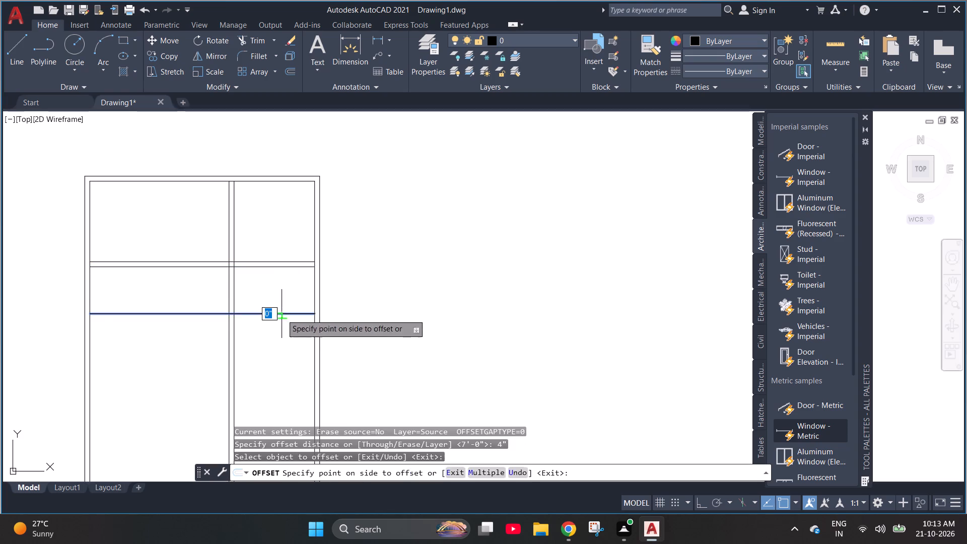
pyautogui.click(284, 351)
pyautogui.press('Escape')
pyautogui.press('Escape')
# Offset the lower line of the 4" cross partition 12' downward.
pyautogui.press('o')
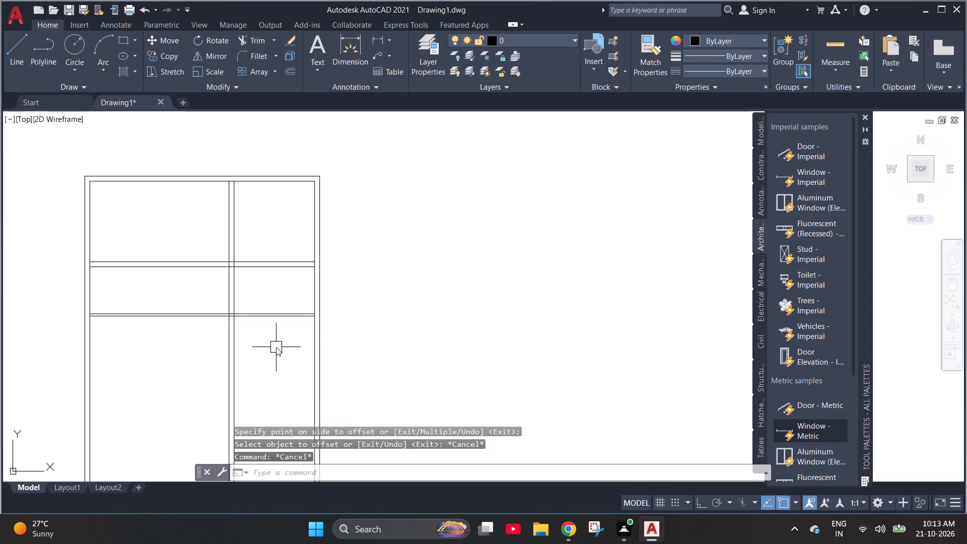
pyautogui.press('Return')
pyautogui.write("12'")
pyautogui.press('Return')
pyautogui.scroll(2, 278, 342)
pyautogui.click(285, 278)
pyautogui.click(277, 348)
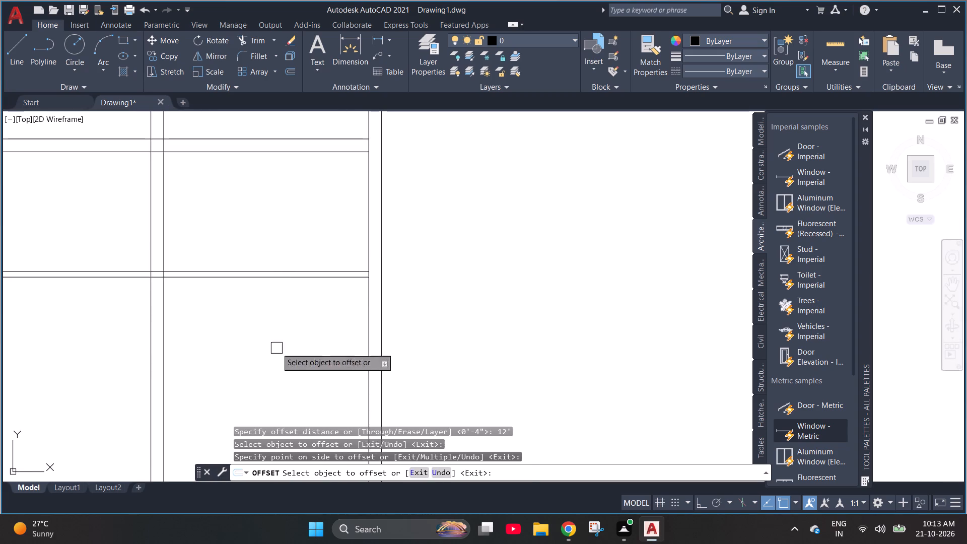
pyautogui.scroll(-4, 297, 242)
pyautogui.press('Escape')
pyautogui.scroll(2, 281, 297)
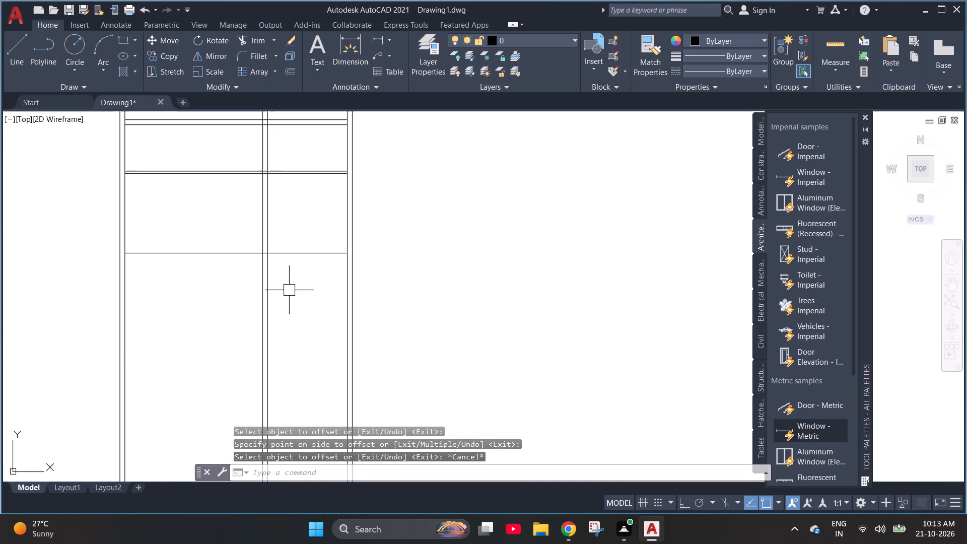
pyautogui.press('Escape')
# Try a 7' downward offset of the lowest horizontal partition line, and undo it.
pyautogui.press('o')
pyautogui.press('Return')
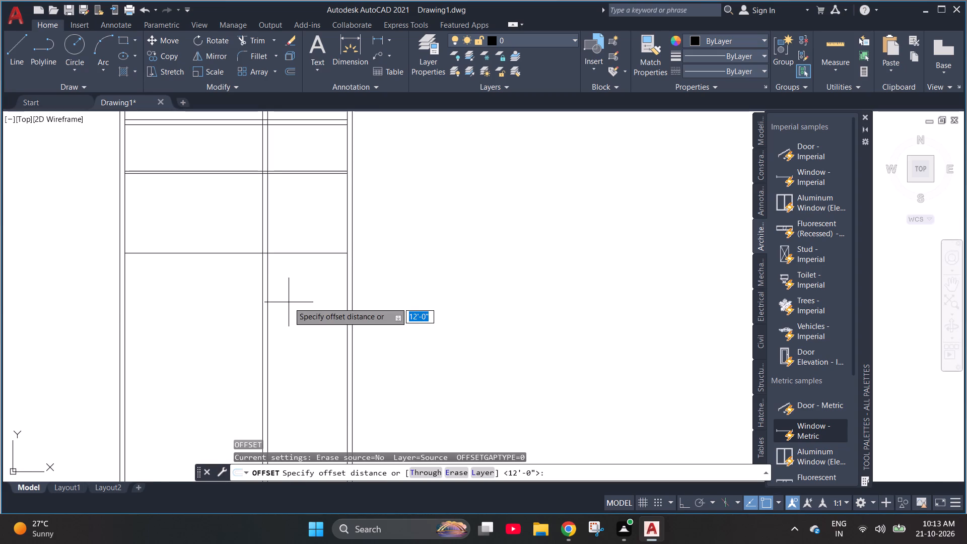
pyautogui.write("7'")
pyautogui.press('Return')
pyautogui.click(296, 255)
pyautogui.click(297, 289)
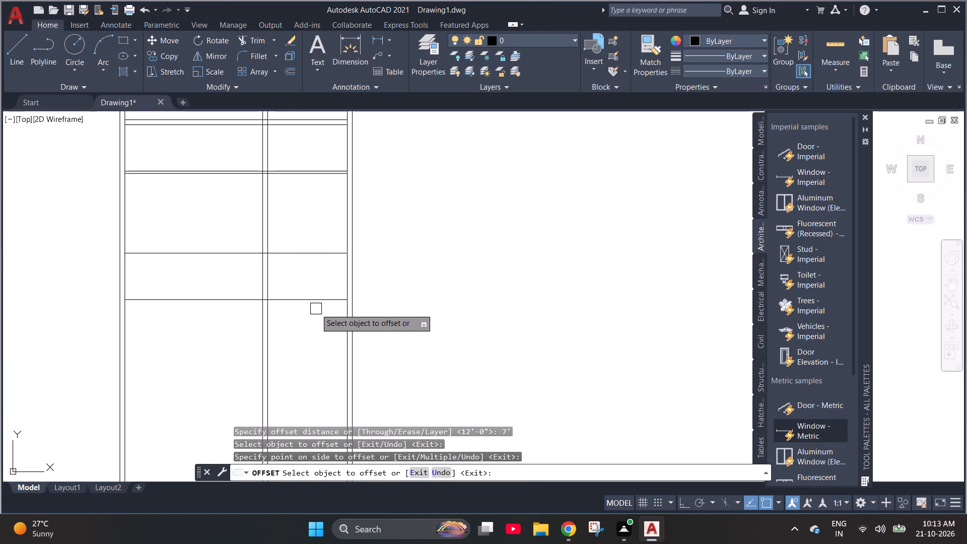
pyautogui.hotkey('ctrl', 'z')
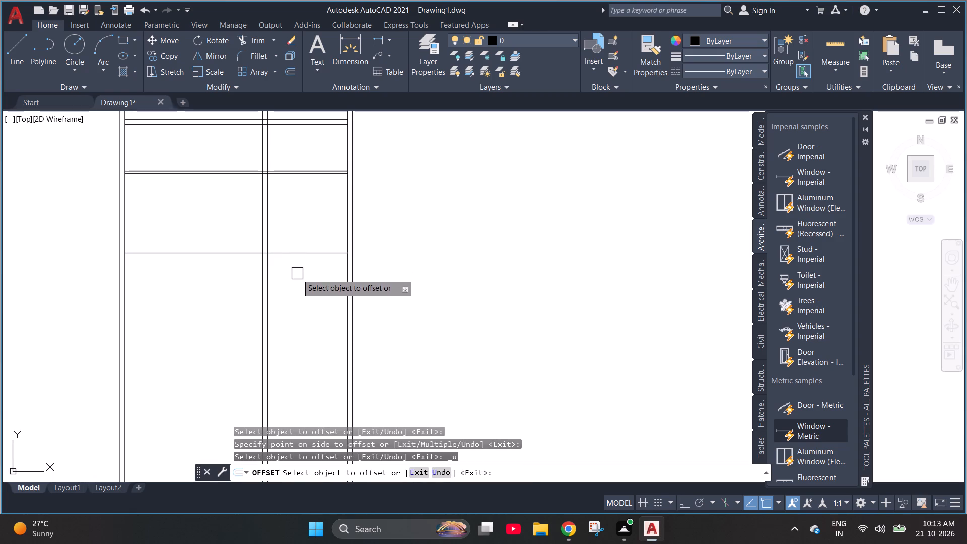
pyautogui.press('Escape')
# Offset the lowest horizontal partition line 9" downward to form the third cross partition.
pyautogui.press('o')
pyautogui.press('Return')
pyautogui.press('9')
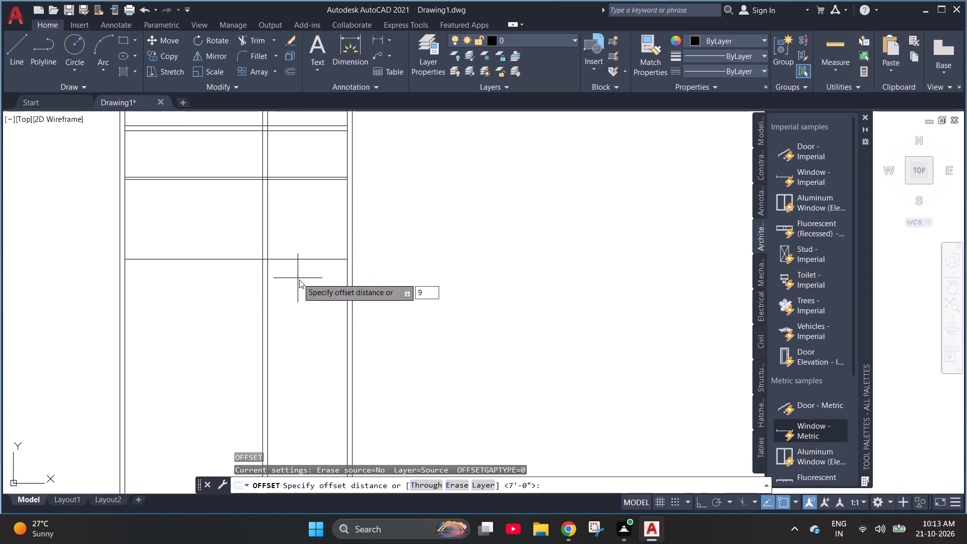
pyautogui.hotkey('shift', '"')
pyautogui.press('Return')
pyautogui.click(301, 263)
pyautogui.click(296, 294)
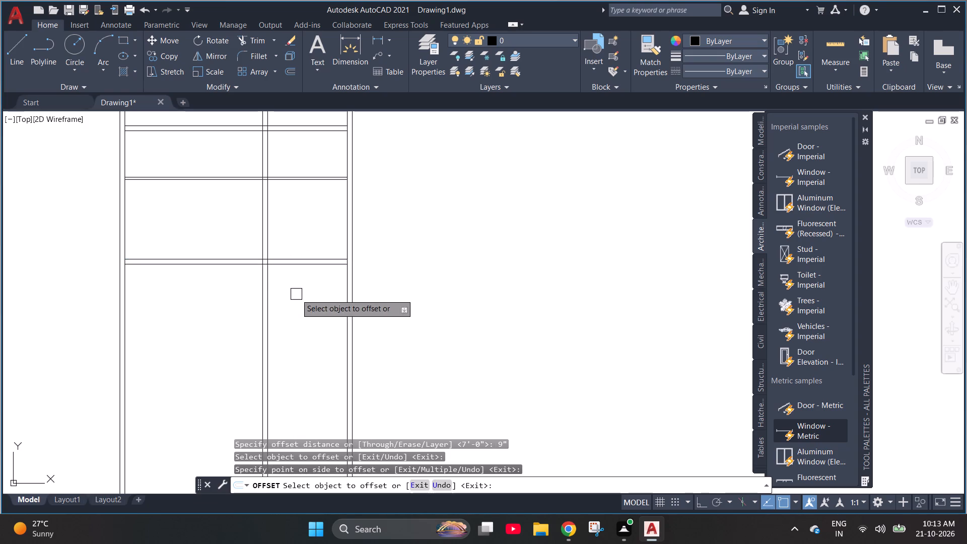
pyautogui.press('Escape')
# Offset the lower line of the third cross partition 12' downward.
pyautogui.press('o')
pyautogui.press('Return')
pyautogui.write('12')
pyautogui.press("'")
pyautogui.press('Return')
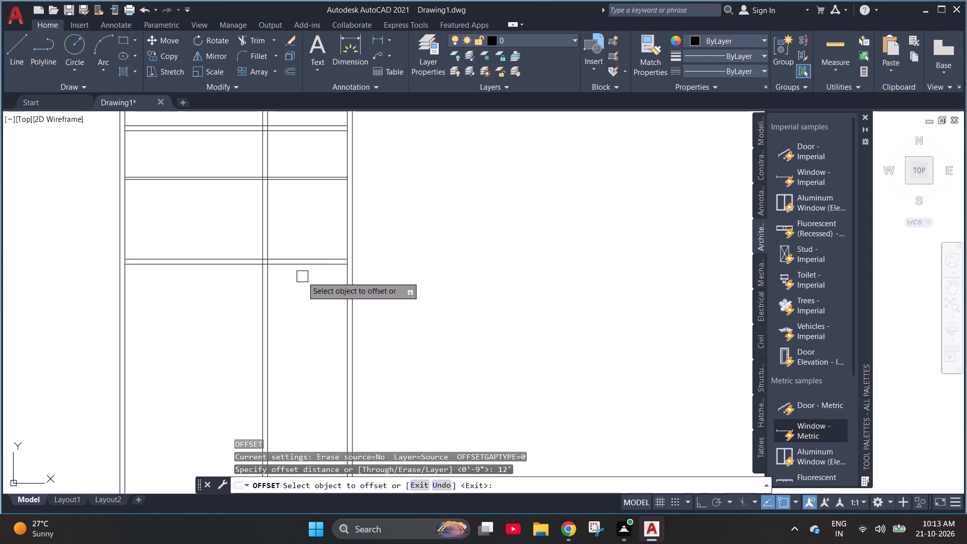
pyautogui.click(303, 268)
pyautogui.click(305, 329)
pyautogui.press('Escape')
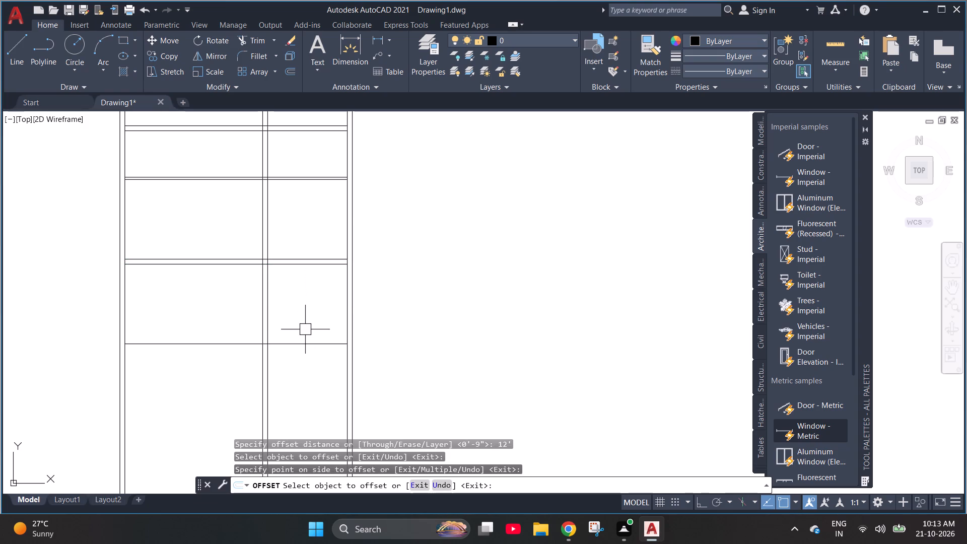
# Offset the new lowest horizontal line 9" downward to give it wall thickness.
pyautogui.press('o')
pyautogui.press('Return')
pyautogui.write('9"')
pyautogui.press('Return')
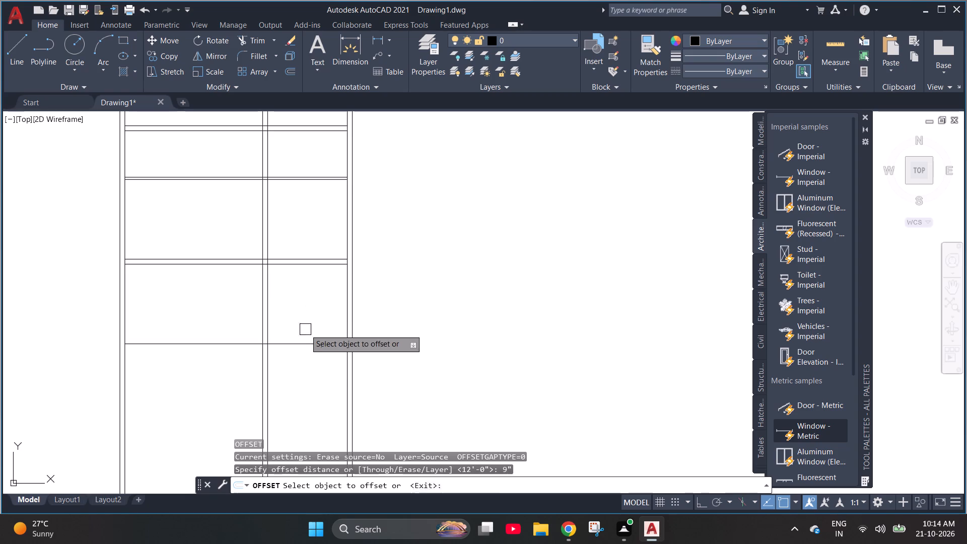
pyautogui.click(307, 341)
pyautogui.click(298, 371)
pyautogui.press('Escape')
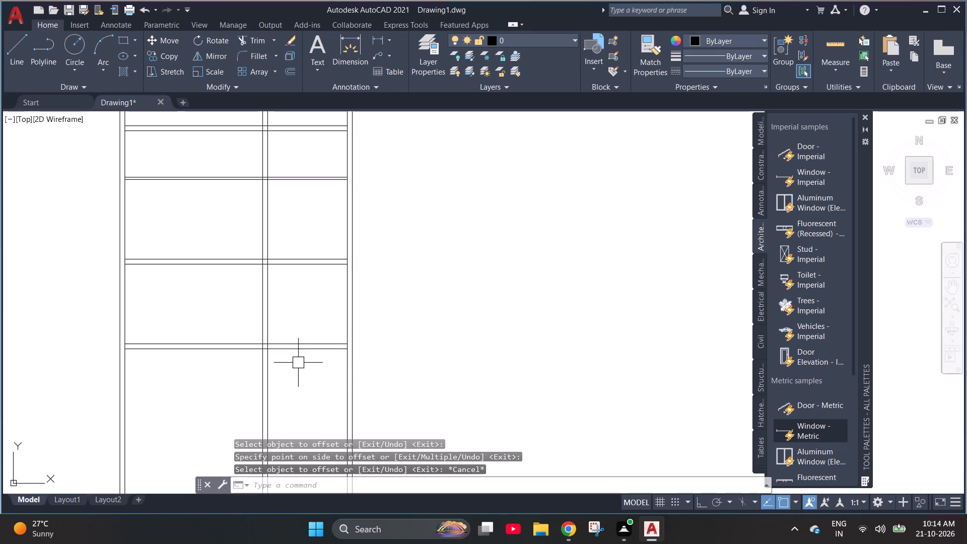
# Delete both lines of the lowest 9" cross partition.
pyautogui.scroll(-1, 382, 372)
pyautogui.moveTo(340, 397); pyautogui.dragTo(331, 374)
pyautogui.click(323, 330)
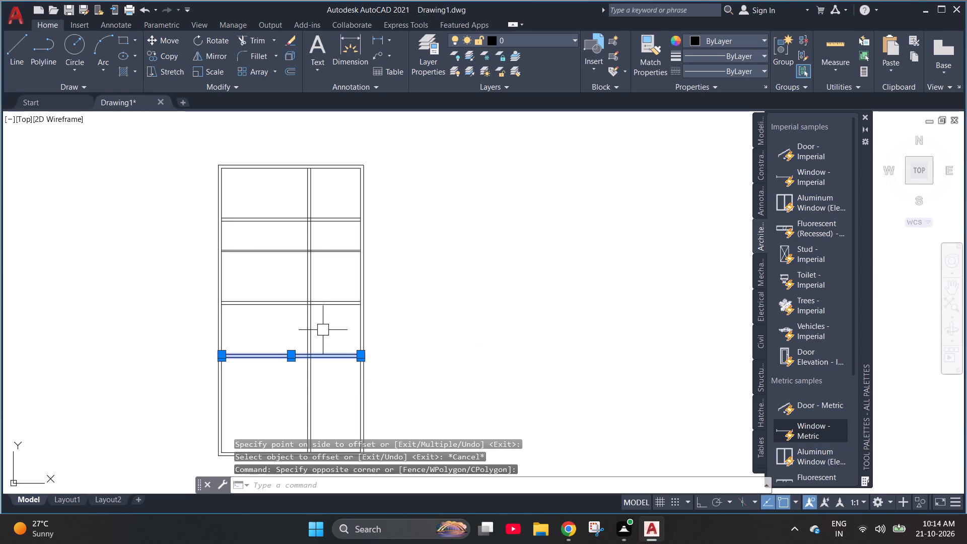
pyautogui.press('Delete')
# Offset the lower line of the third cross partition 7' downward.
pyautogui.scroll(-1, 325, 336)
pyautogui.scroll(1, 332, 313)
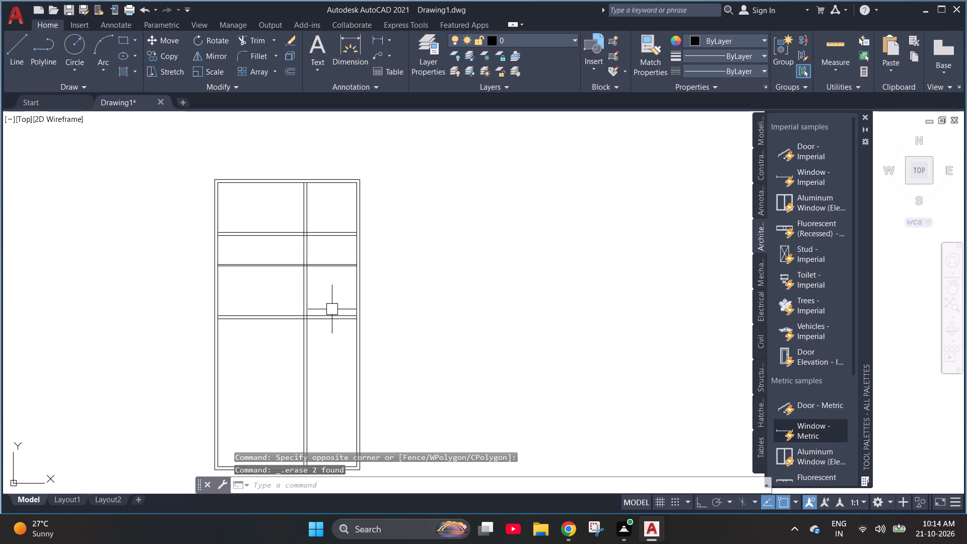
pyautogui.scroll(1, 332, 309)
pyautogui.press('Escape')
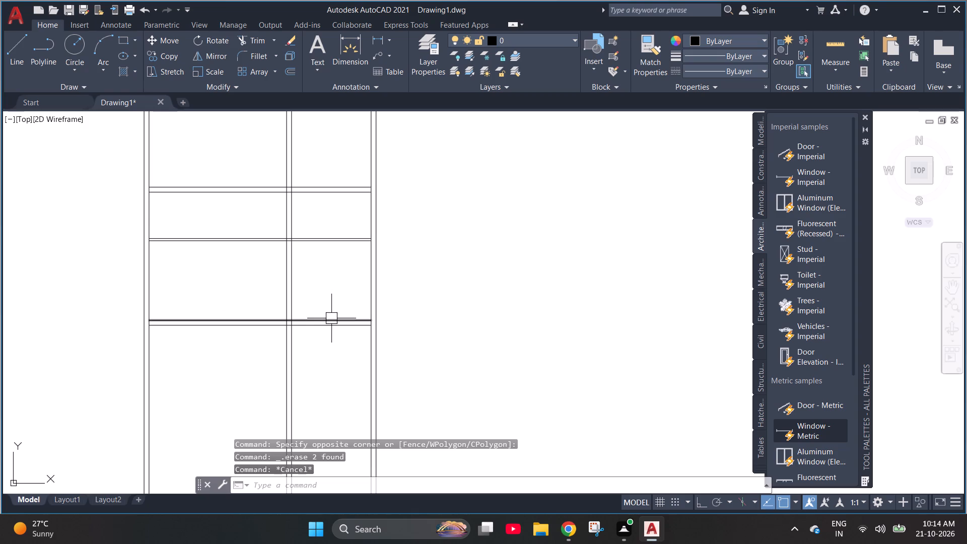
pyautogui.press('o')
pyautogui.press('Return')
pyautogui.press('7')
pyautogui.press("'")
pyautogui.press('Return')
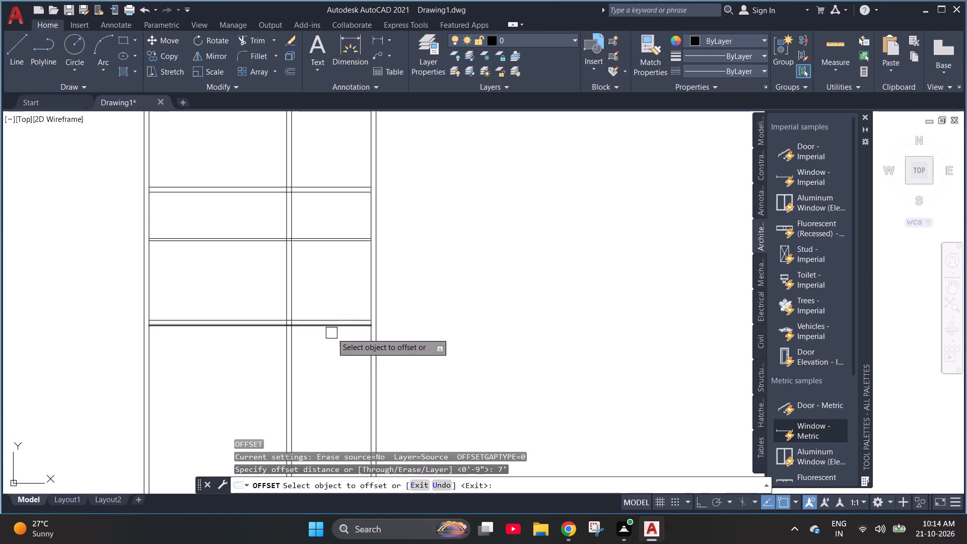
pyautogui.scroll(2, 335, 328)
pyautogui.click(336, 323)
pyautogui.scroll(-2, 333, 325)
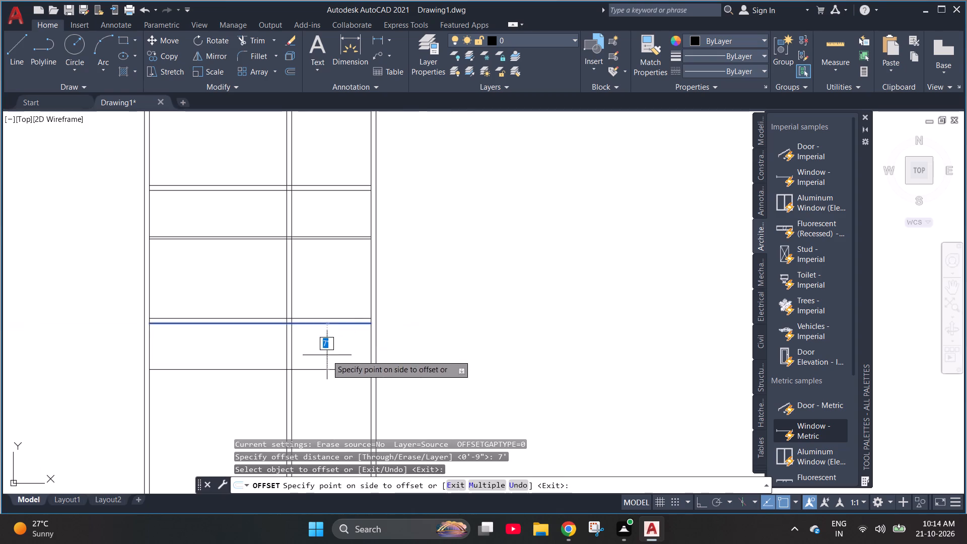
pyautogui.click(327, 355)
pyautogui.press('Escape')
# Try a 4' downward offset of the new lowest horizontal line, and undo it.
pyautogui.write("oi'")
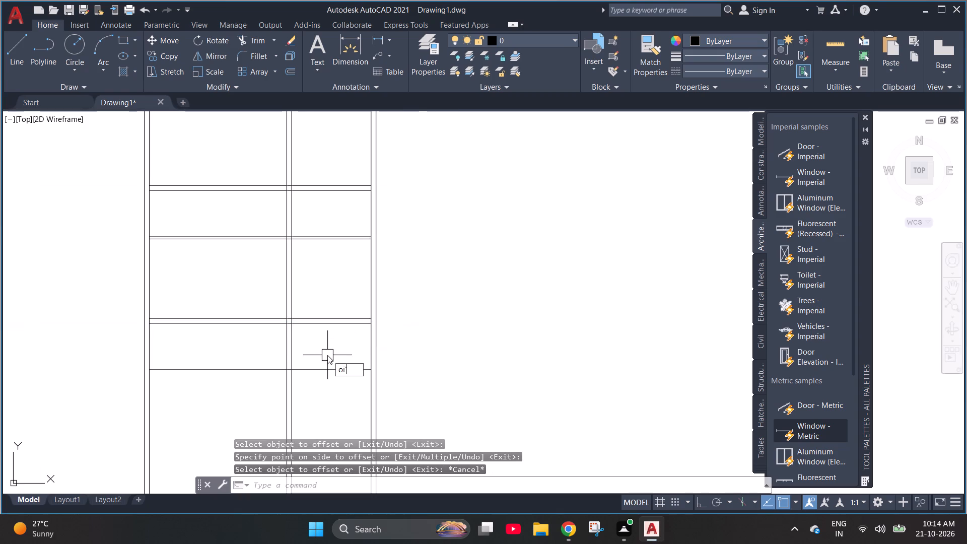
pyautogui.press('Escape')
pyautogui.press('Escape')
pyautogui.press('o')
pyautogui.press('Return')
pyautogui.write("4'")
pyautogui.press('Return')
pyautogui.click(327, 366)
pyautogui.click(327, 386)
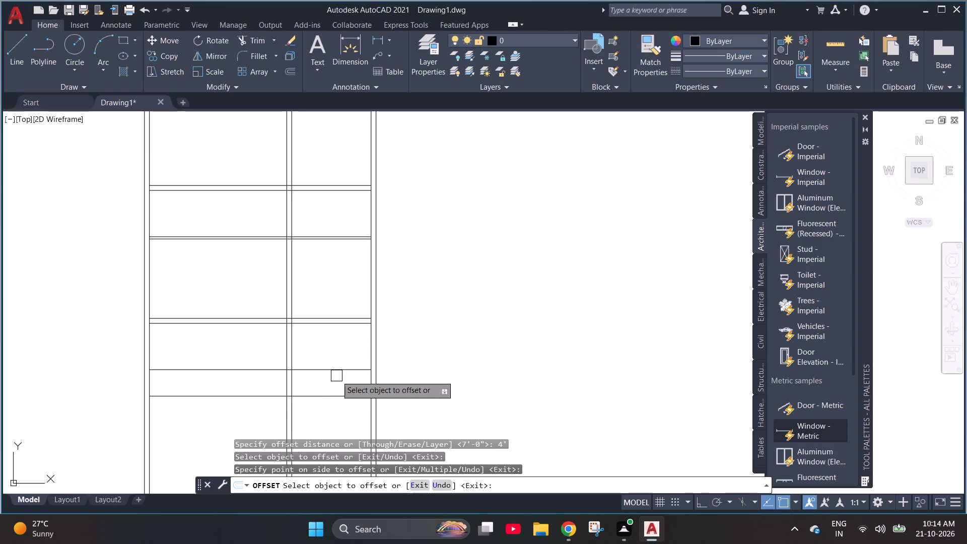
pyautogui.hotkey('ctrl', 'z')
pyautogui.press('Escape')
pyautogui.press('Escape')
# Offset the lowest horizontal line 4" downward to form the fourth cross partition.
pyautogui.press('o')
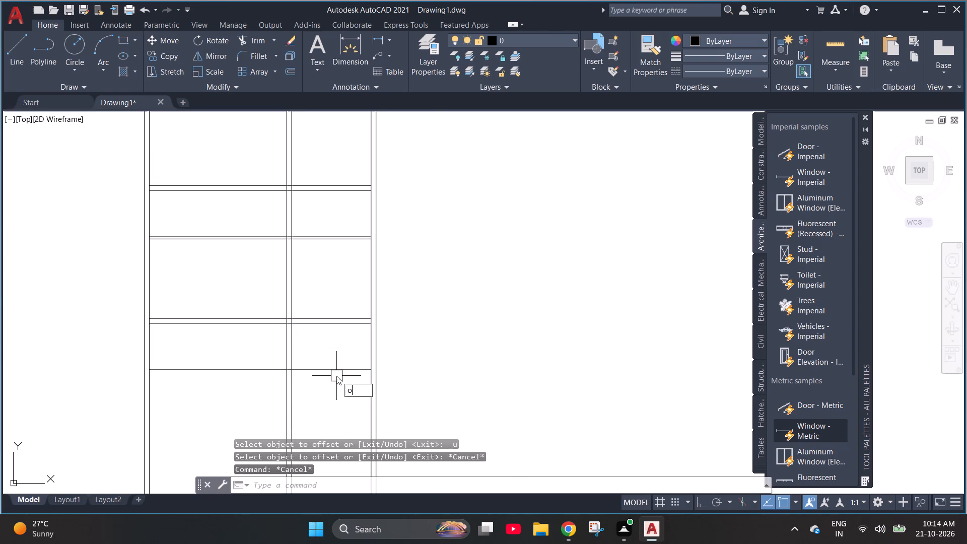
pyautogui.press('Return')
pyautogui.press('4')
pyautogui.hotkey('shift', '"')
pyautogui.hotkey('shift', 'Return')
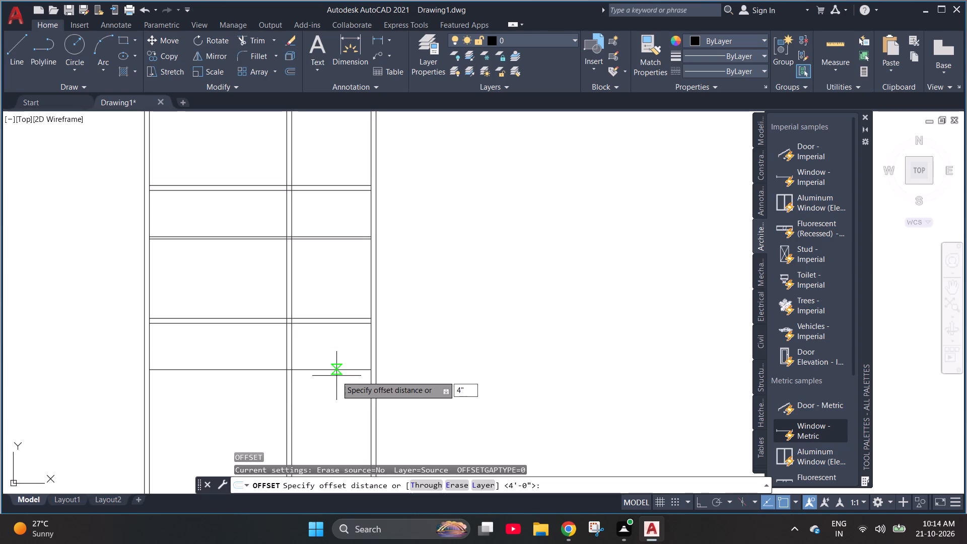
pyautogui.click(335, 369)
pyautogui.click(333, 385)
pyautogui.press('Escape')
pyautogui.press('Escape')
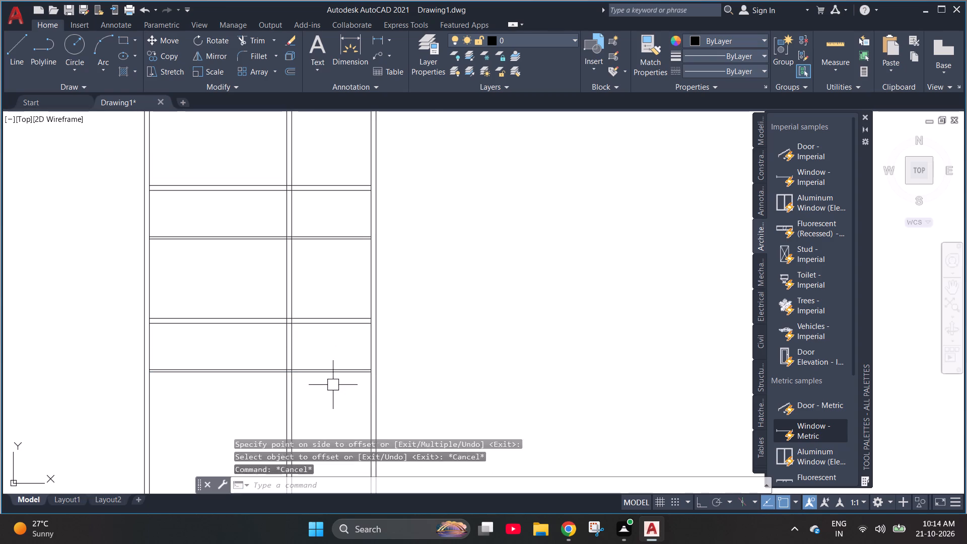
# Trim away the portions of all four cross partitions that lie left of the vertical partition.
pyautogui.write('tr')
pyautogui.press('space')
pyautogui.scroll(-1, 293, 410)
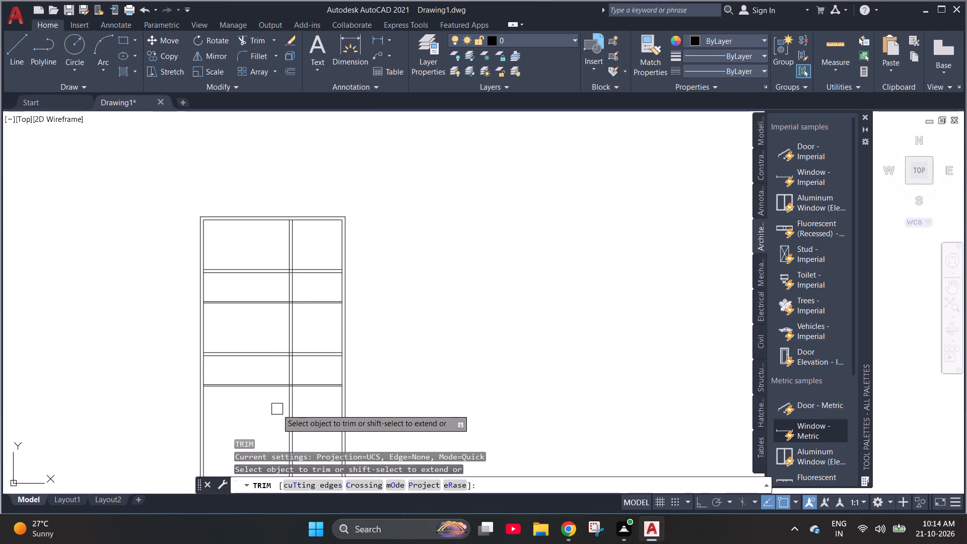
pyautogui.moveTo(277, 409); pyautogui.dragTo(271, 396)
pyautogui.click(245, 246)
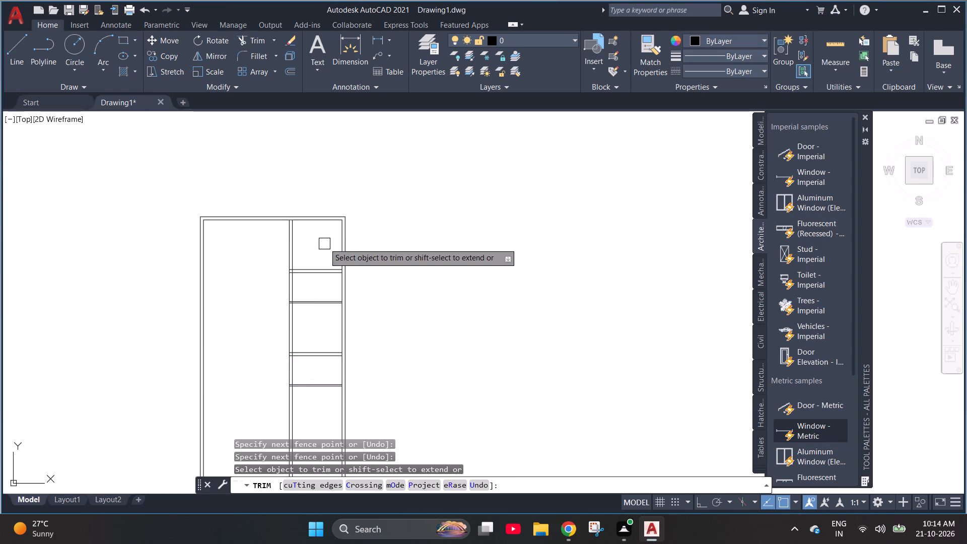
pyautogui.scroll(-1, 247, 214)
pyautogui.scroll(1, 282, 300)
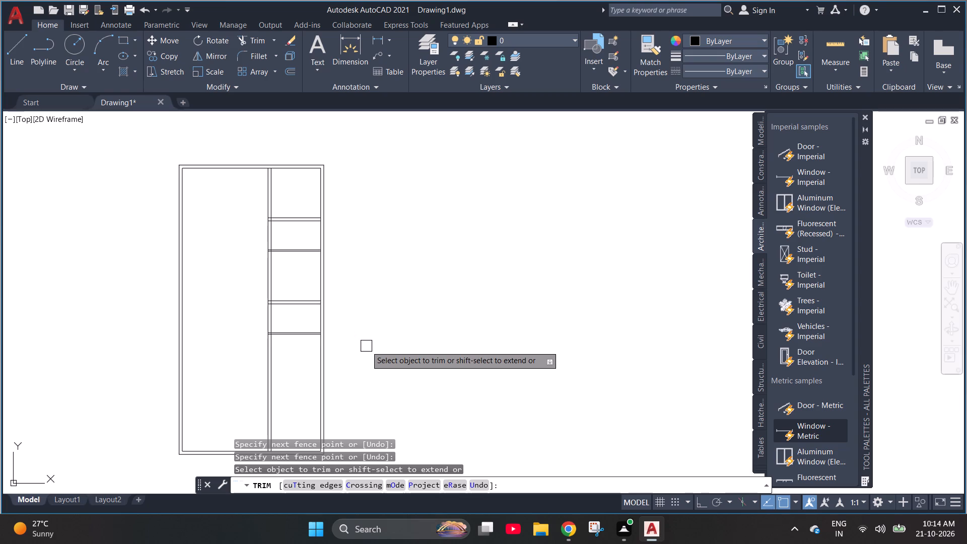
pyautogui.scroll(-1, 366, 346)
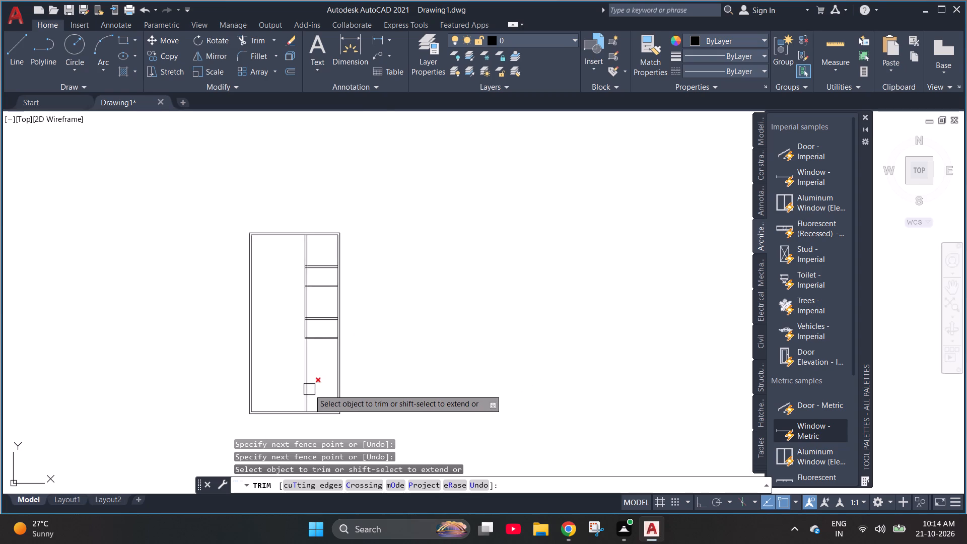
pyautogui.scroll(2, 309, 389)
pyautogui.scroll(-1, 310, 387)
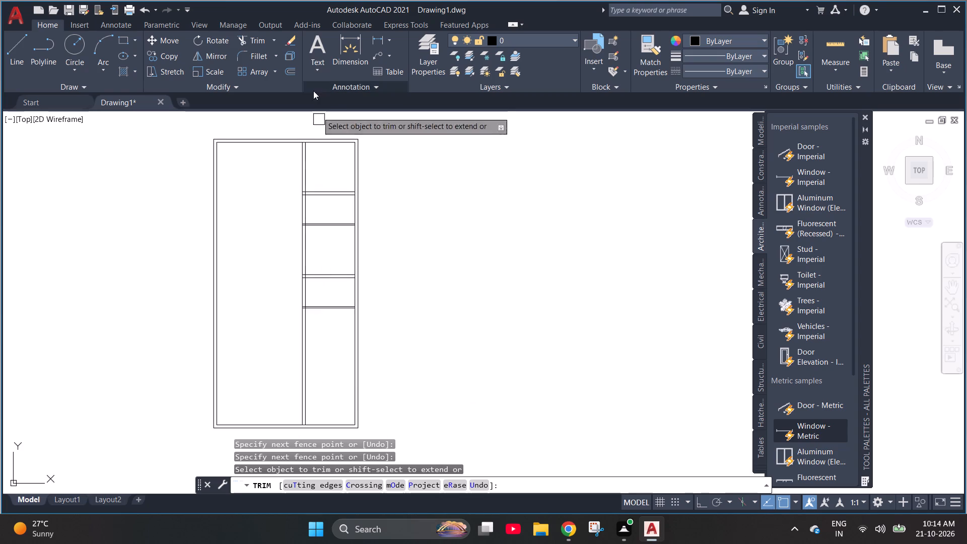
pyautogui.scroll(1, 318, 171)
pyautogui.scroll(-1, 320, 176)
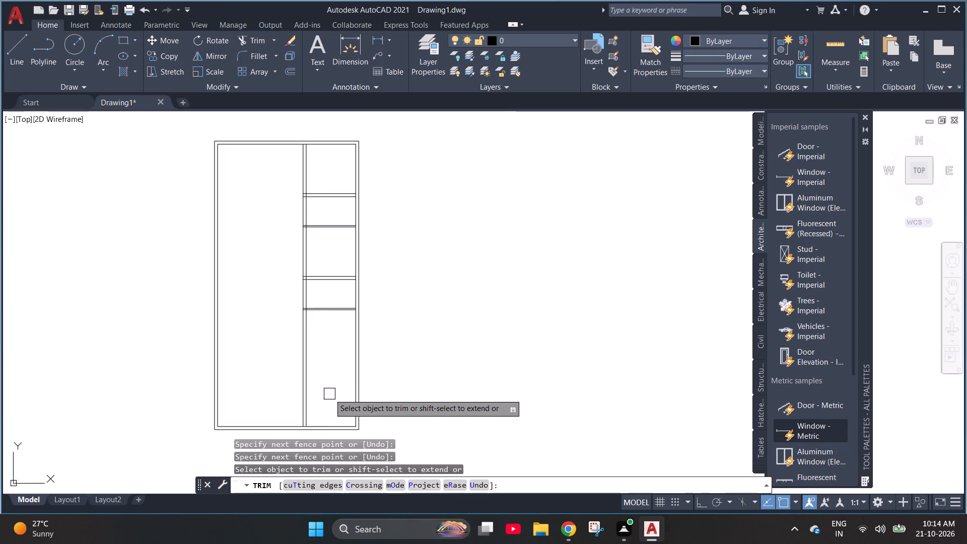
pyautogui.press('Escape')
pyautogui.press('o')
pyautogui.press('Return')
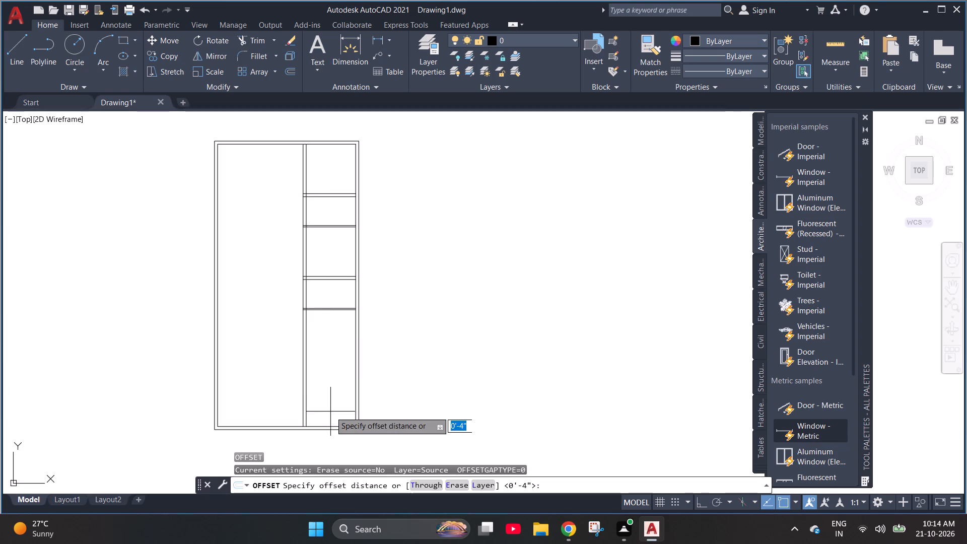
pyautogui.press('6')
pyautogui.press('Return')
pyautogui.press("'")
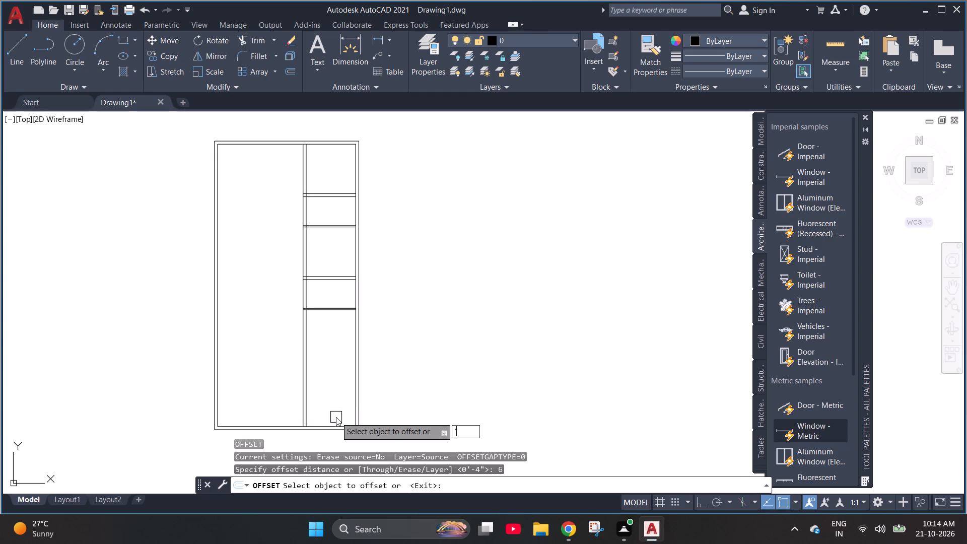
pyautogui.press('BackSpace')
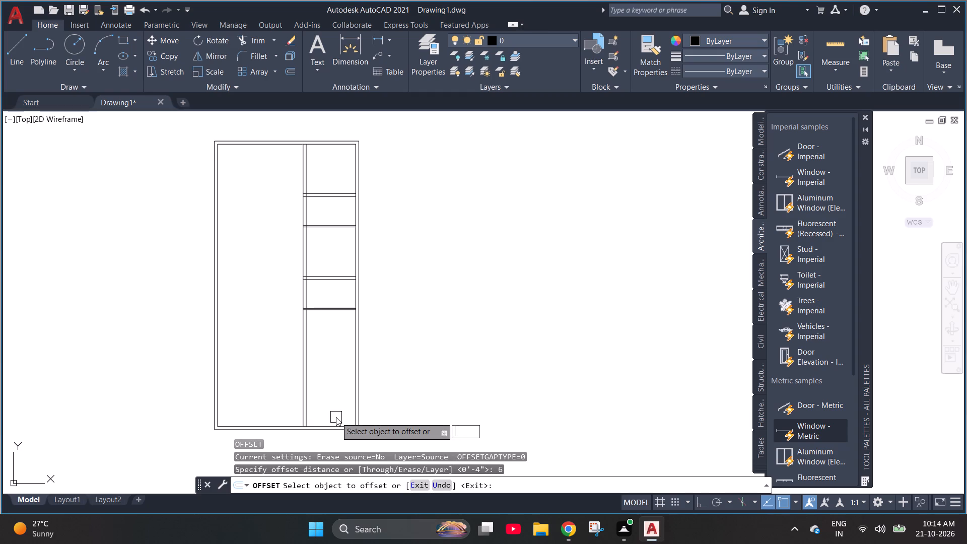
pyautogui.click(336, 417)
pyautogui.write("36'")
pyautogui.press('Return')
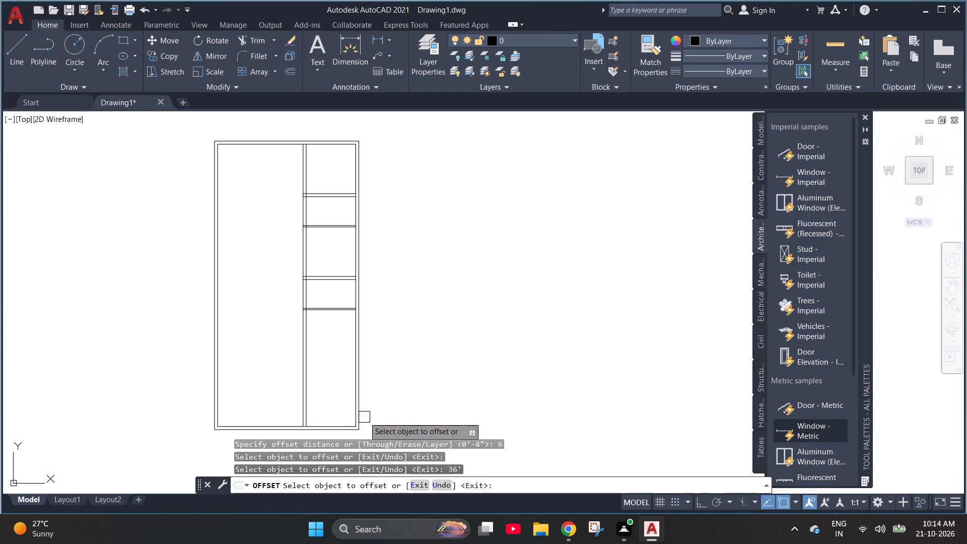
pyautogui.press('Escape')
# Offset the inner line of the plan's bottom outer wall 6' upward.
pyautogui.press('o')
pyautogui.press('Return')
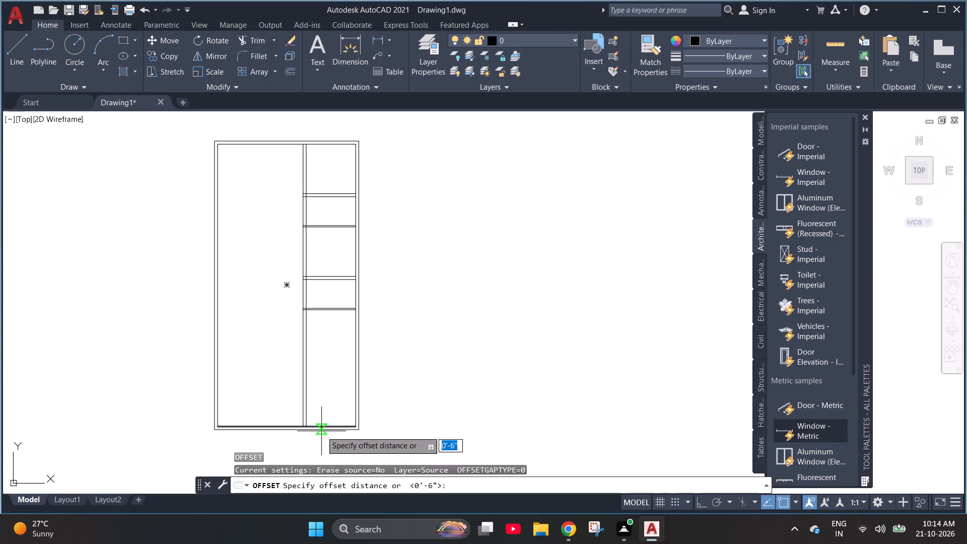
pyautogui.press('6')
pyautogui.press("'")
pyautogui.press('Return')
pyautogui.scroll(2, 322, 433)
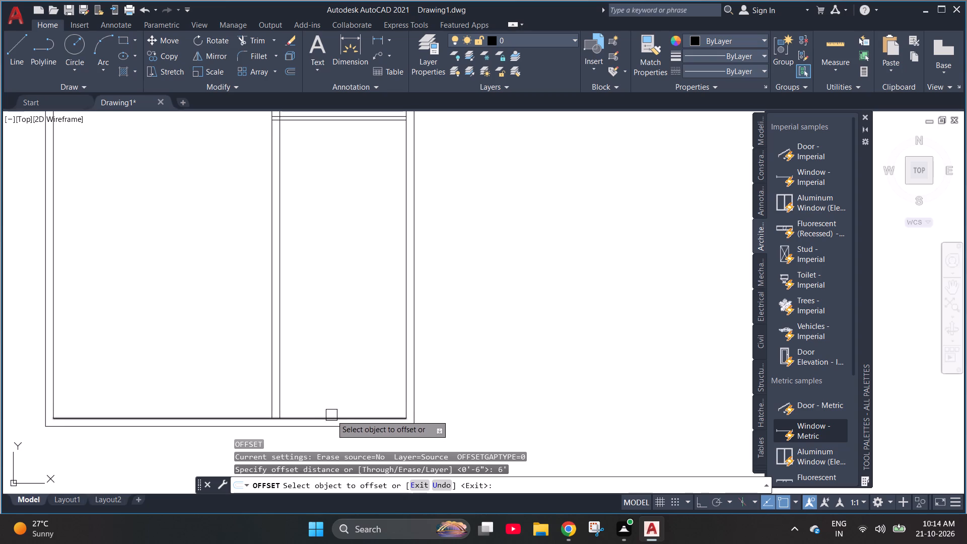
pyautogui.click(331, 417)
pyautogui.click(336, 295)
pyautogui.scroll(2, 336, 437)
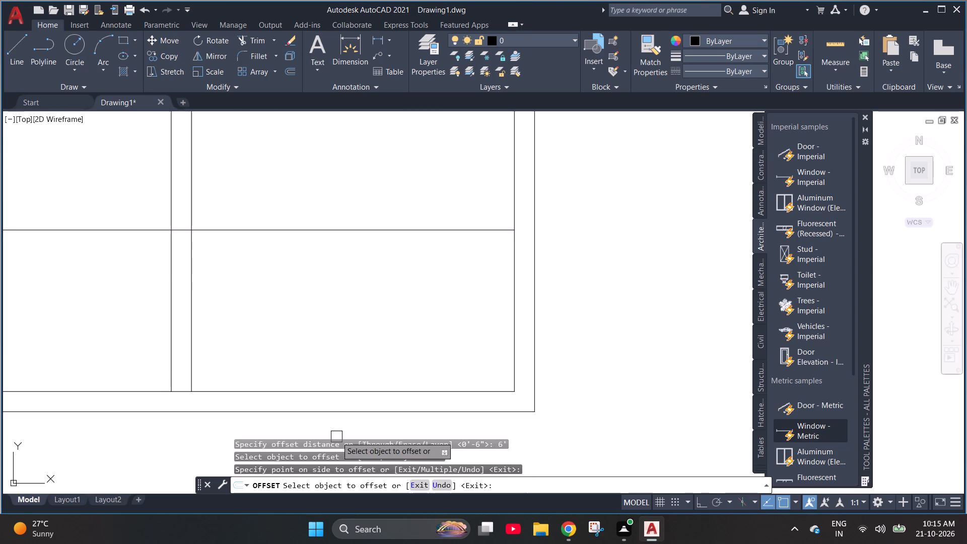
pyautogui.press('Escape')
# Offset the lower line of the fourth cross partition 5' downward.
pyautogui.scroll(-3, 336, 437)
pyautogui.scroll(-1, 513, 347)
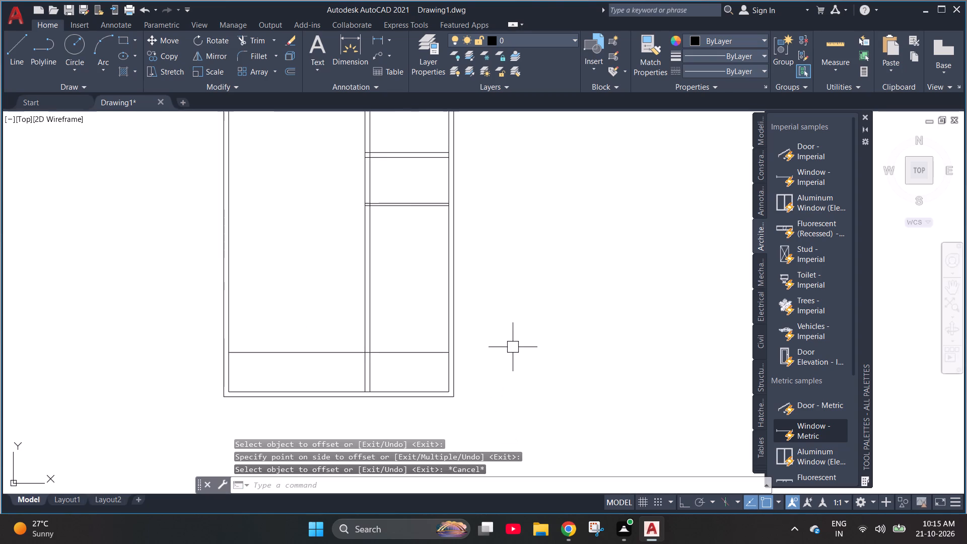
pyautogui.scroll(-1, 412, 277)
pyautogui.scroll(-1, 310, 296)
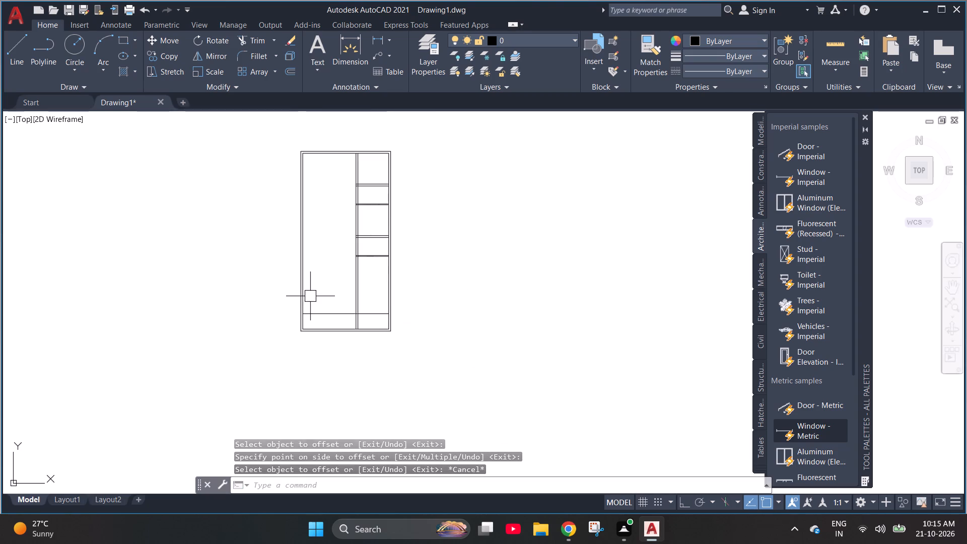
pyautogui.scroll(1, 360, 210)
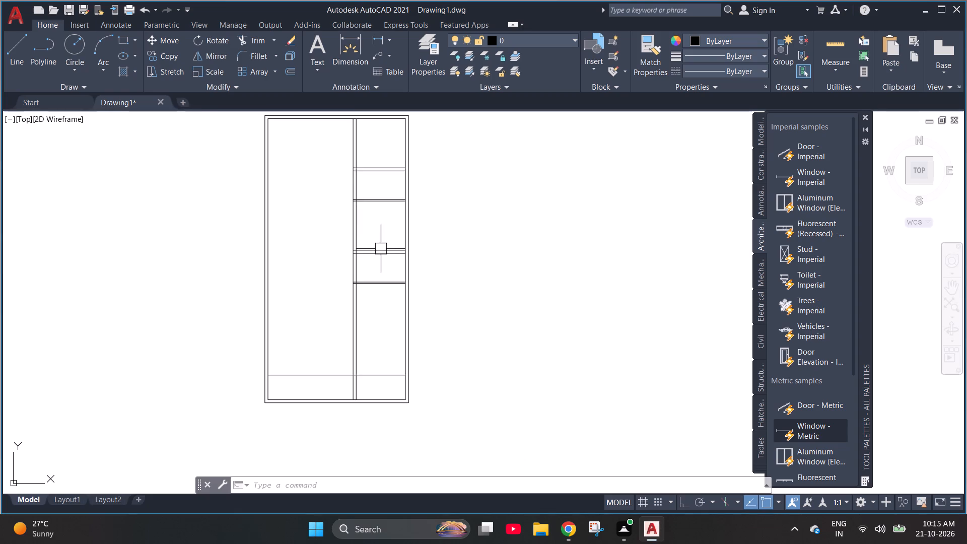
pyautogui.scroll(1, 381, 249)
pyautogui.press('Escape')
pyautogui.press('o')
pyautogui.press('Return')
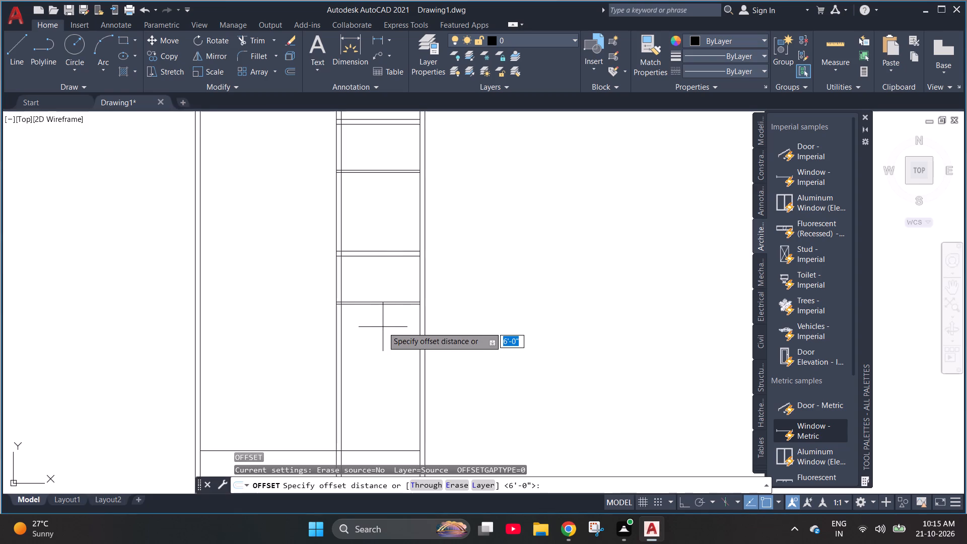
pyautogui.write("5'")
pyautogui.press('Return')
pyautogui.scroll(2, 386, 315)
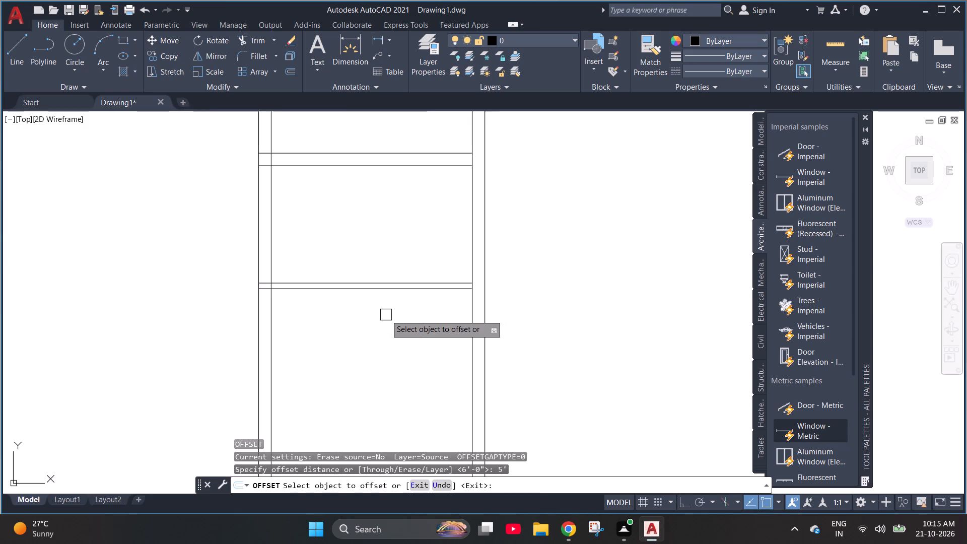
pyautogui.click(387, 291)
pyautogui.click(382, 349)
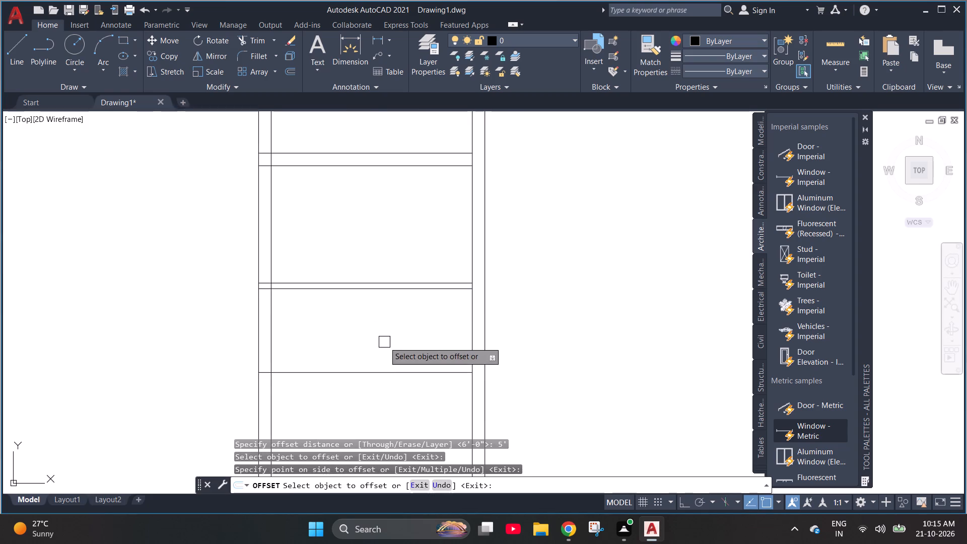
pyautogui.press('Escape')
# Offset the new line below the fourth cross partition 9" downward to form the fifth cross partition.
pyautogui.press('o')
pyautogui.press('Return')
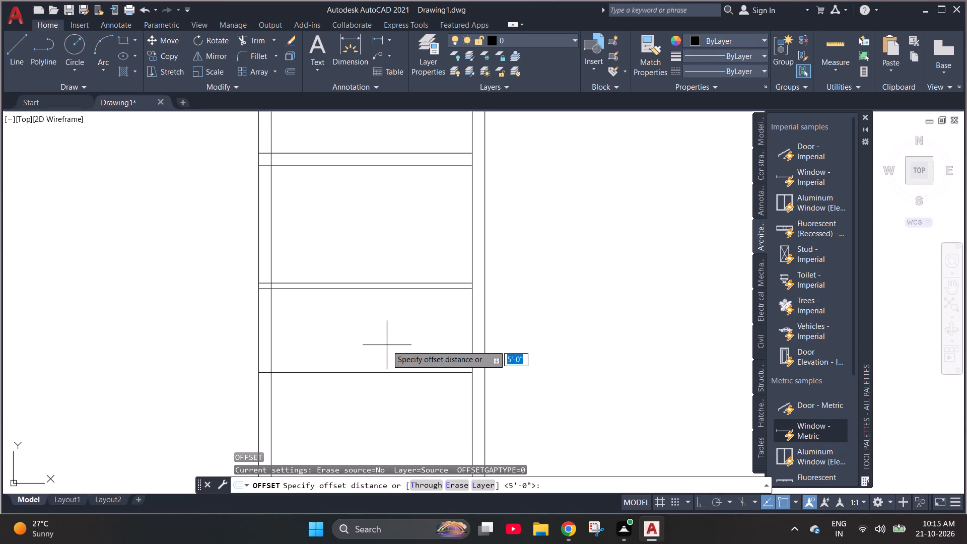
pyautogui.press('9')
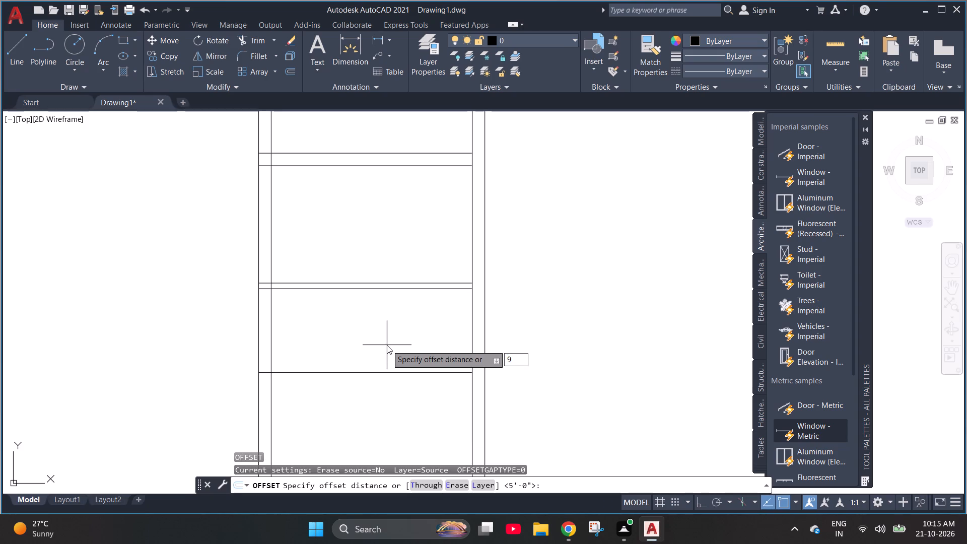
pyautogui.hotkey('shift', '"')
pyautogui.press('Return')
pyautogui.click(384, 370)
pyautogui.click(392, 398)
pyautogui.press('Escape')
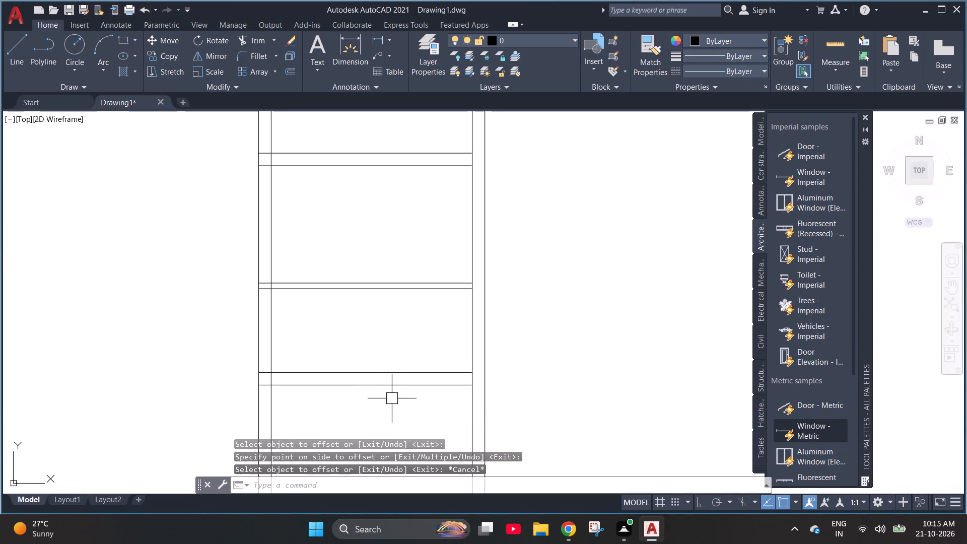
pyautogui.scroll(-1, 419, 383)
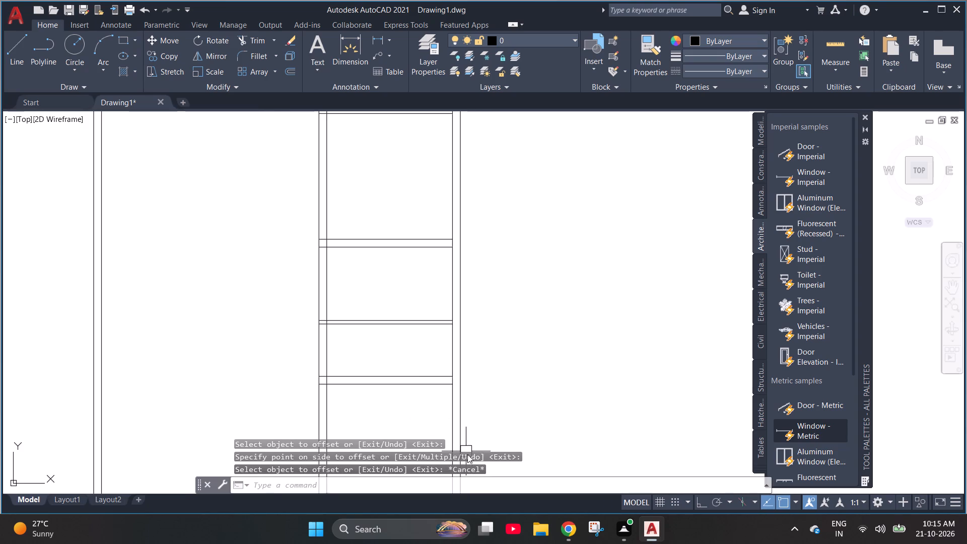
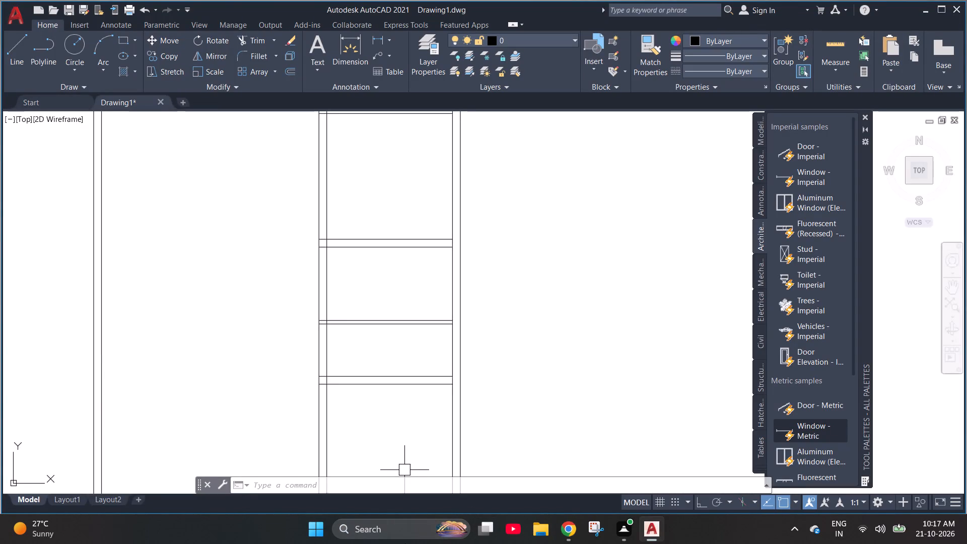
# Delete both lines of the fifth cross partition, below the fourth cross partition.
pyautogui.scroll(-1, 573, 405)
pyautogui.scroll(-1, 342, 340)
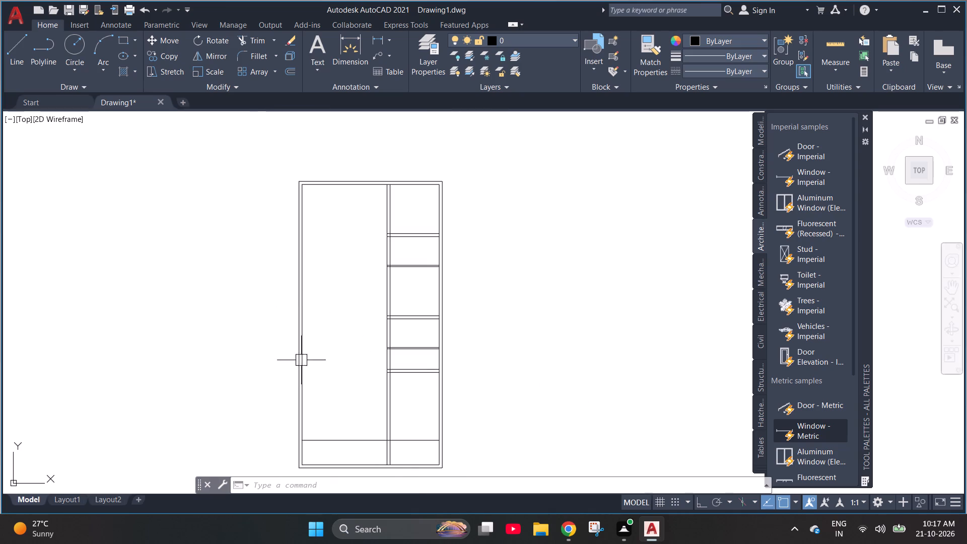
pyautogui.scroll(2, 390, 475)
pyautogui.scroll(-1, 366, 463)
pyautogui.scroll(1, 420, 303)
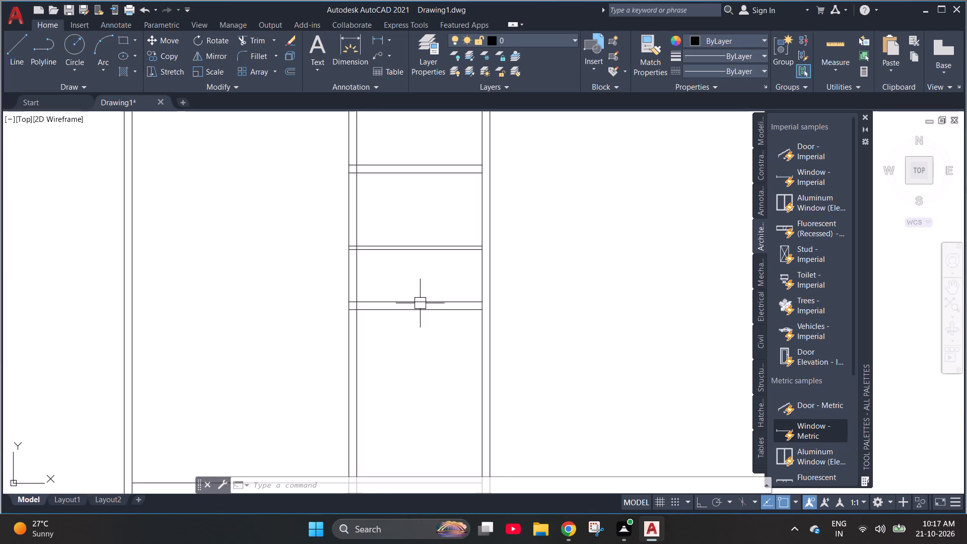
pyautogui.scroll(-2, 403, 310)
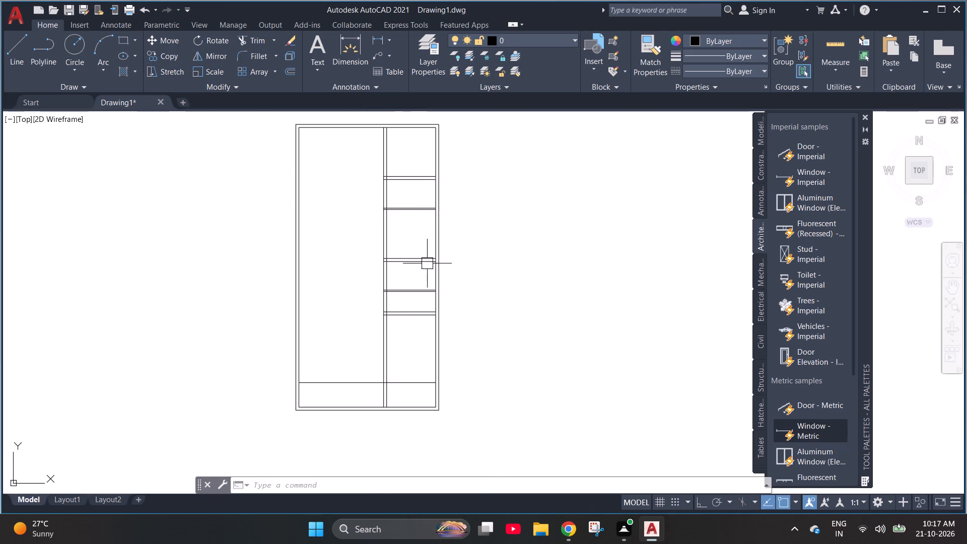
pyautogui.scroll(1, 432, 283)
pyautogui.scroll(-1, 412, 271)
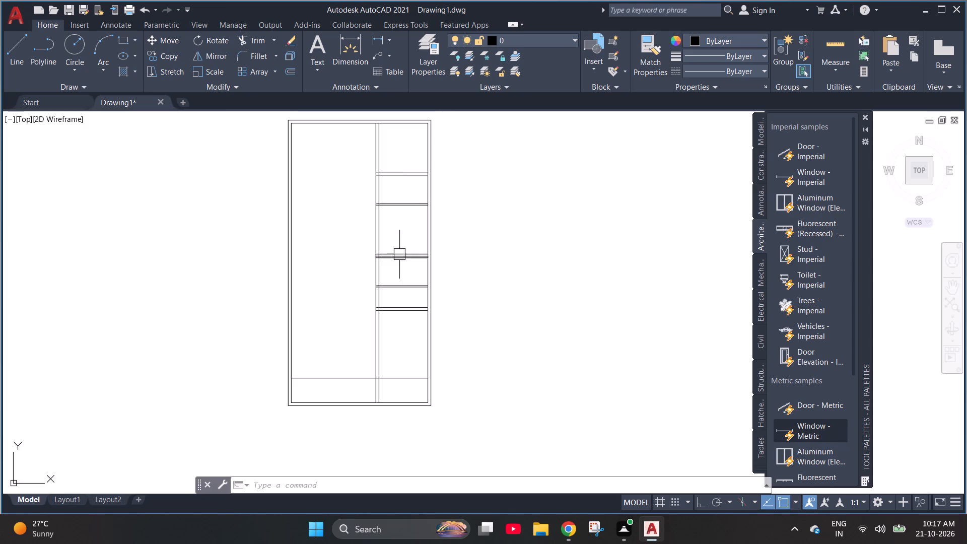
pyautogui.click(406, 311)
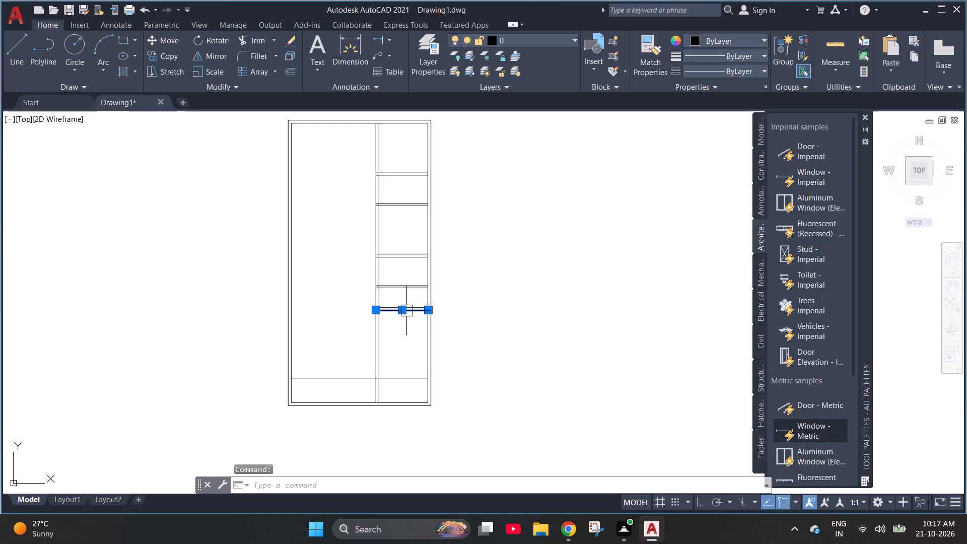
pyautogui.press('Delete')
pyautogui.click(407, 310)
pyautogui.press('Delete')
pyautogui.press('Escape')
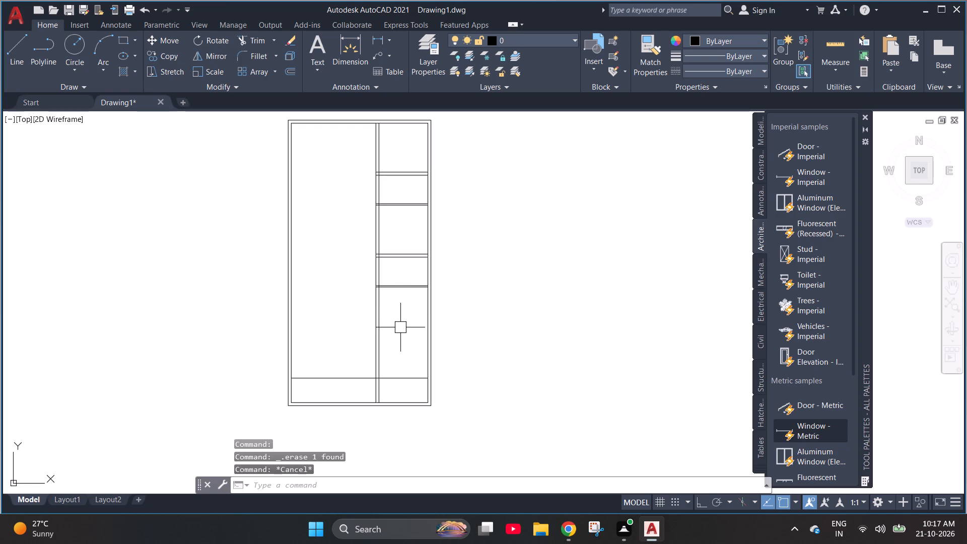
# Offset the lower line of the fourth cross partition 10' downward.
pyautogui.press('o')
pyautogui.press('Return')
pyautogui.press('1')
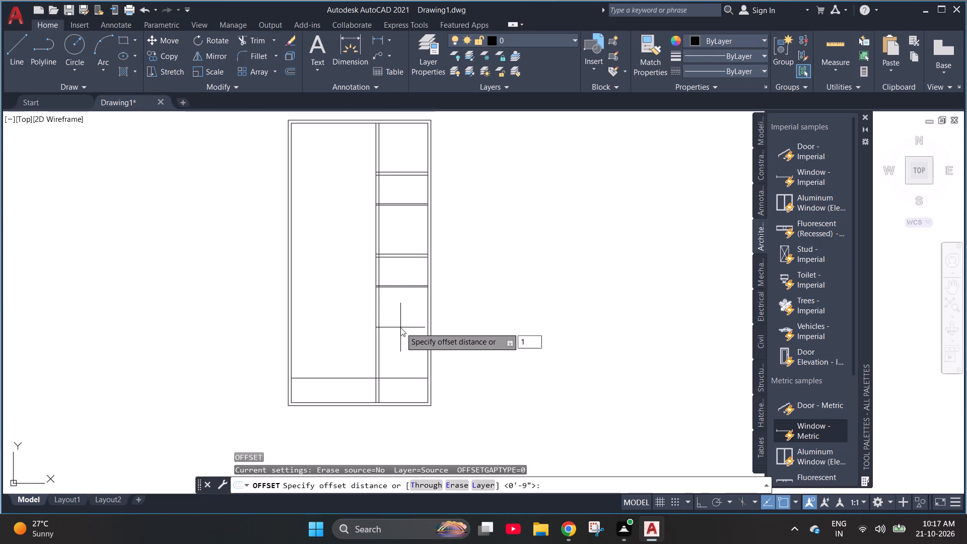
pyautogui.press('BackSpace')
pyautogui.write("10'")
pyautogui.press('Return')
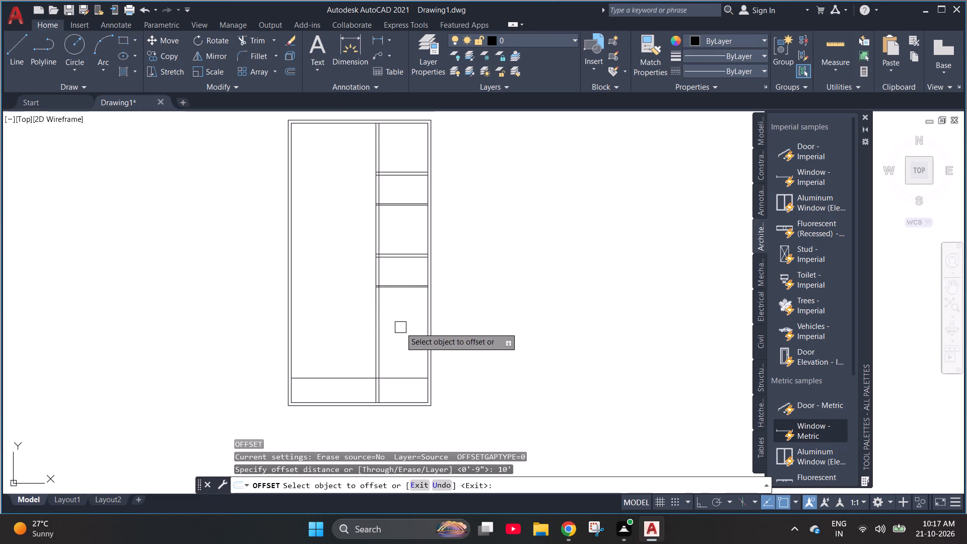
pyautogui.scroll(2, 405, 281)
pyautogui.click(401, 300)
pyautogui.click(396, 332)
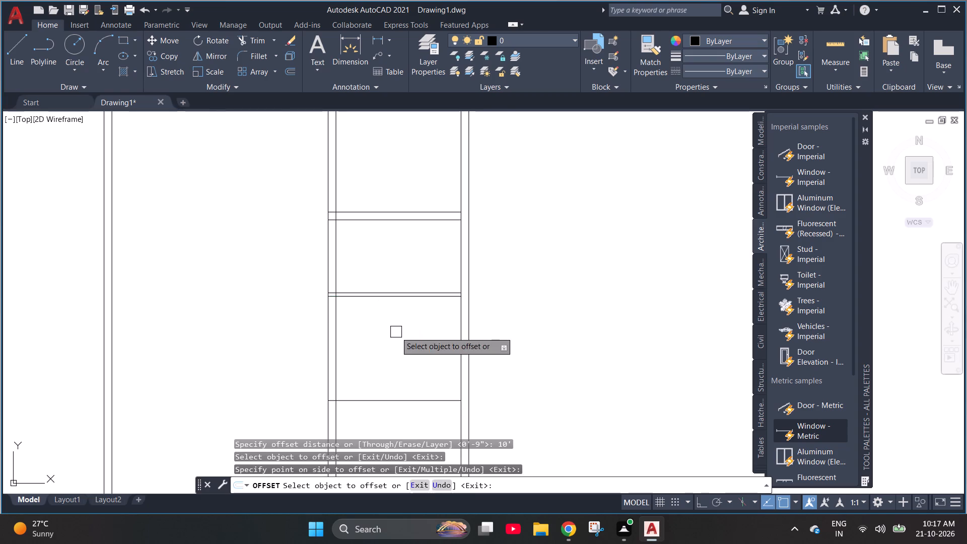
pyautogui.press('Escape')
# Offset the new line below the fourth cross partition 9" downward to form the fifth cross partition.
pyautogui.press('o')
pyautogui.press('Return')
pyautogui.write('9"')
pyautogui.press('Return')
pyautogui.click(387, 401)
pyautogui.click(387, 411)
pyautogui.scroll(-1, 410, 294)
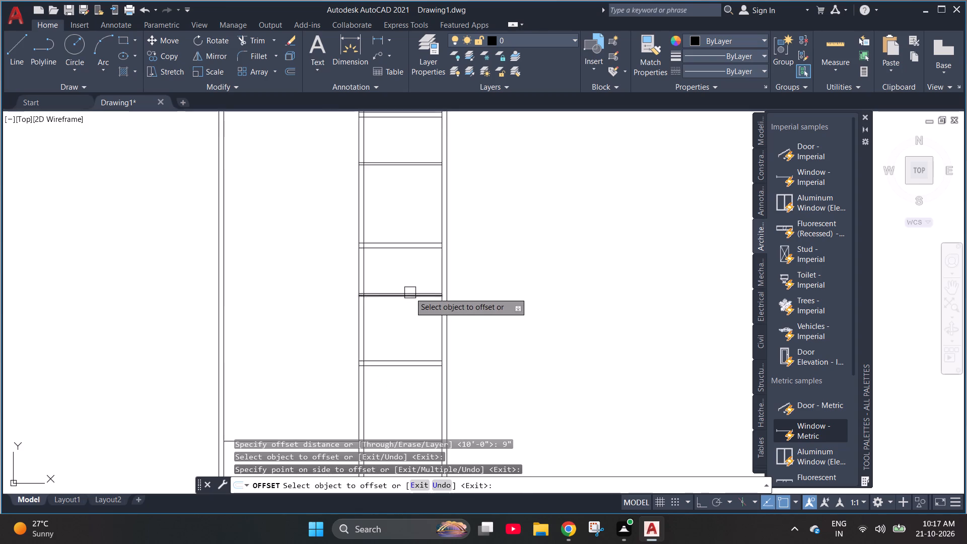
pyautogui.scroll(-1, 410, 293)
pyautogui.scroll(1, 400, 386)
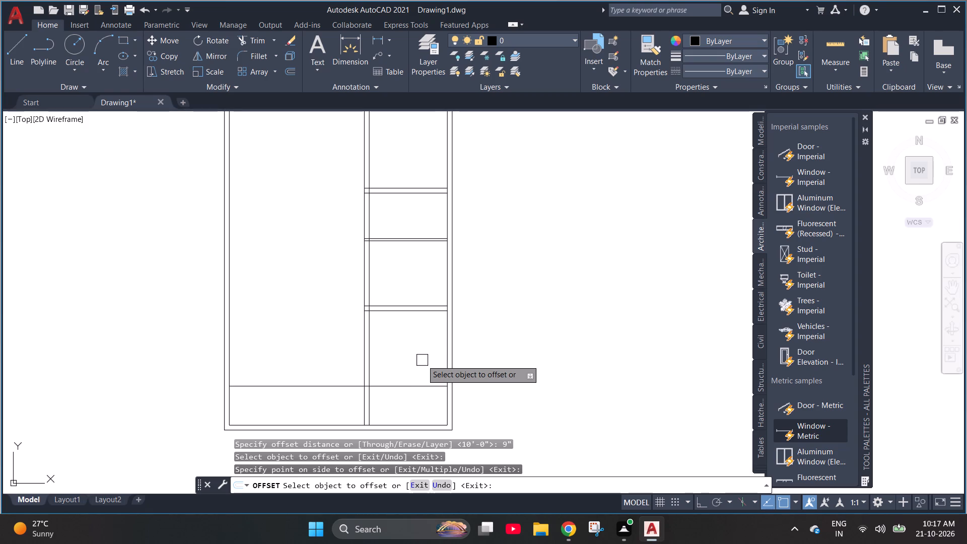
pyautogui.scroll(-2, 510, 342)
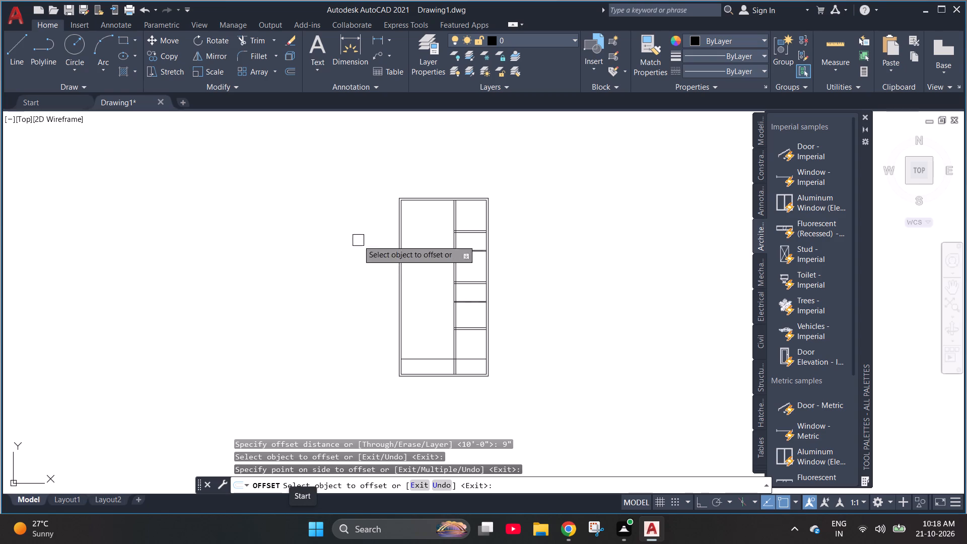
pyautogui.scroll(1, 450, 369)
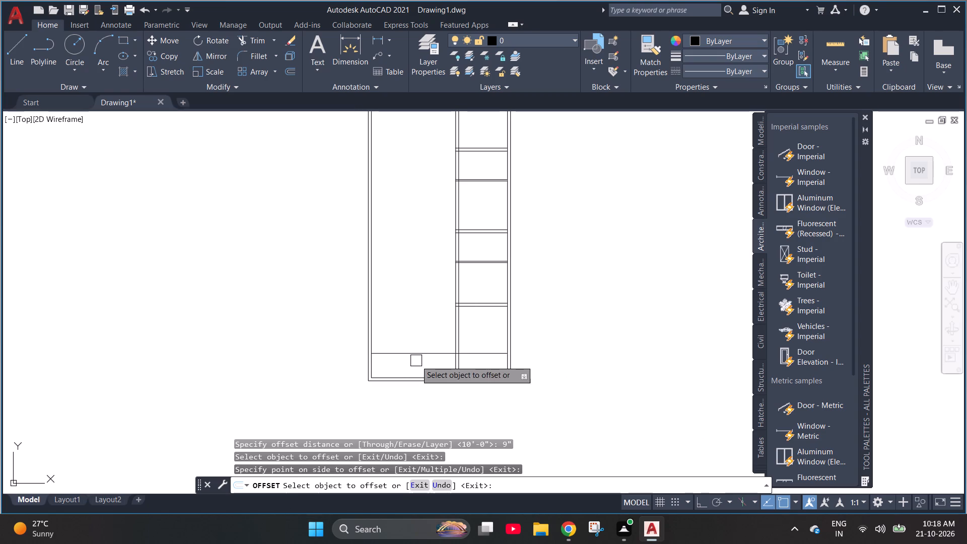
pyautogui.press('Escape')
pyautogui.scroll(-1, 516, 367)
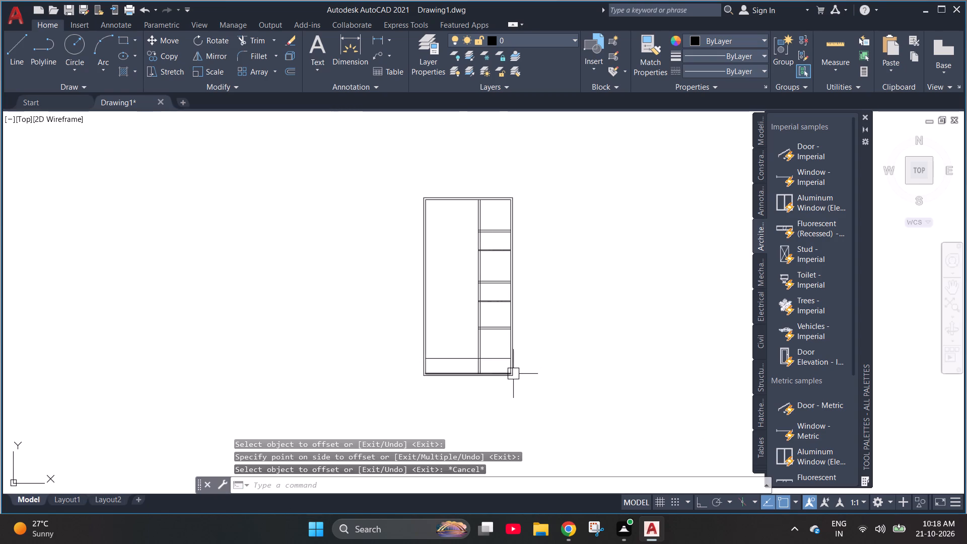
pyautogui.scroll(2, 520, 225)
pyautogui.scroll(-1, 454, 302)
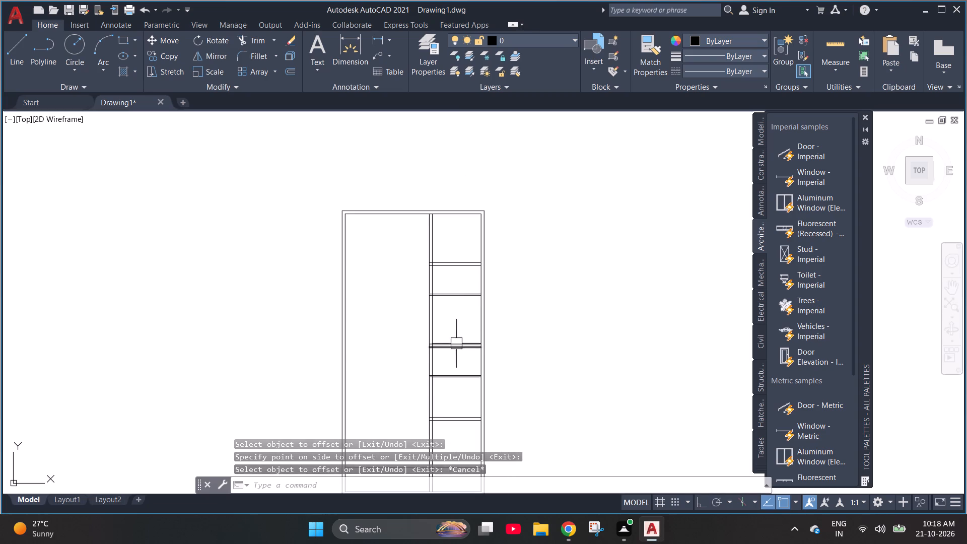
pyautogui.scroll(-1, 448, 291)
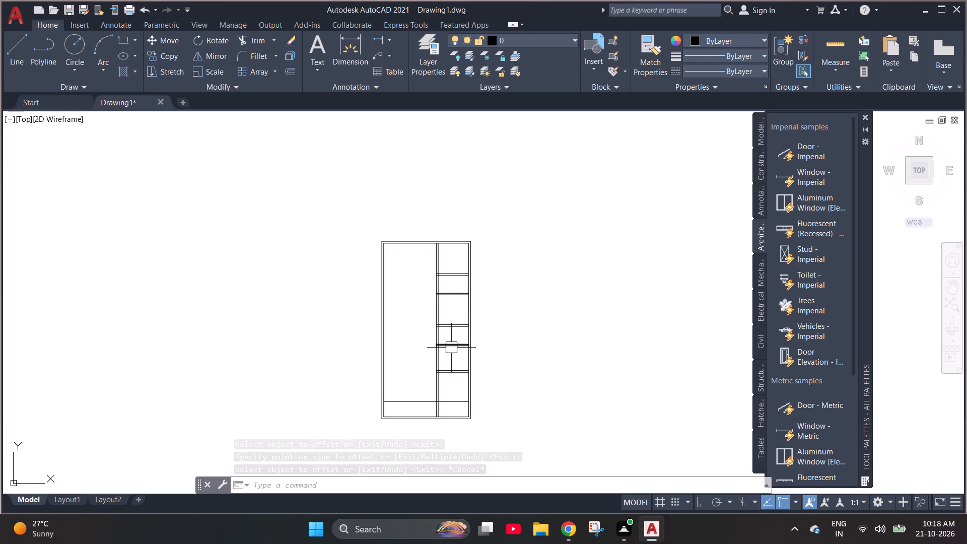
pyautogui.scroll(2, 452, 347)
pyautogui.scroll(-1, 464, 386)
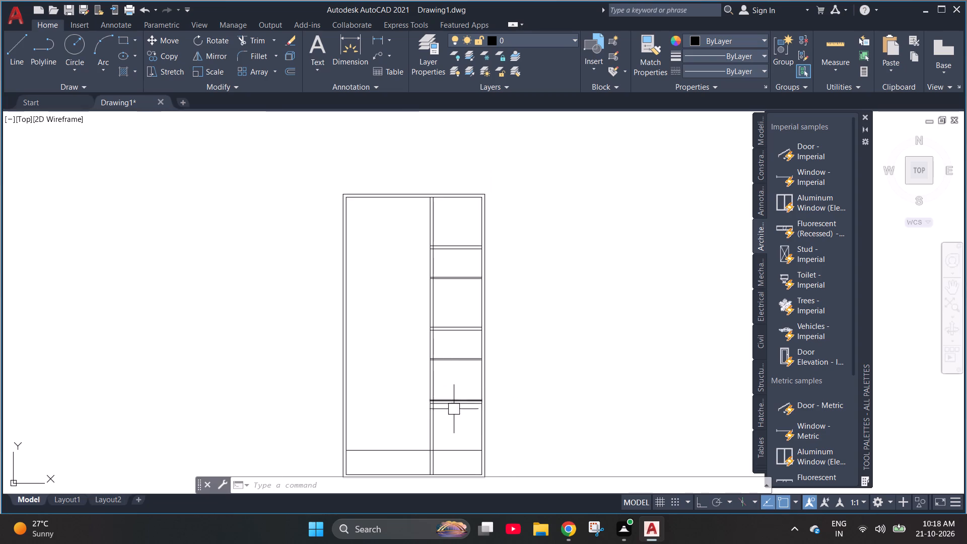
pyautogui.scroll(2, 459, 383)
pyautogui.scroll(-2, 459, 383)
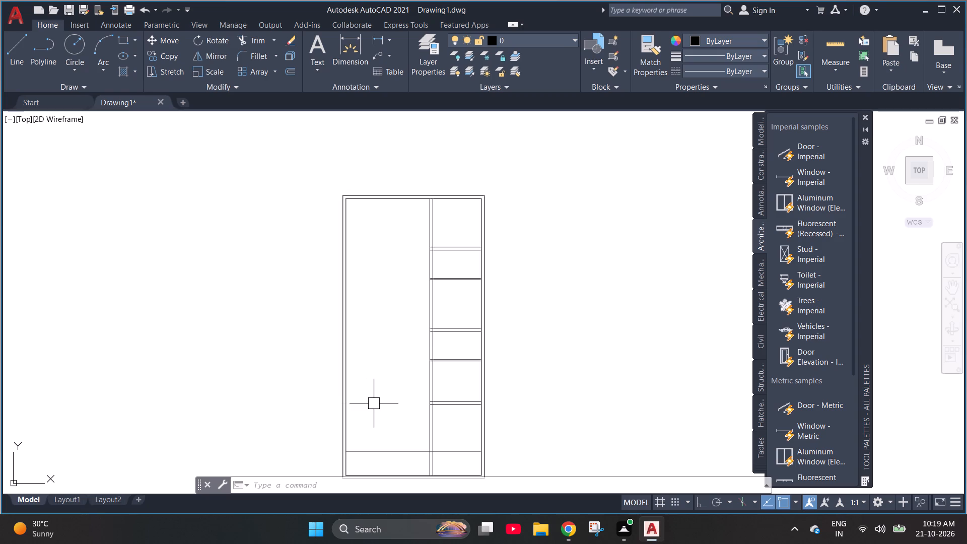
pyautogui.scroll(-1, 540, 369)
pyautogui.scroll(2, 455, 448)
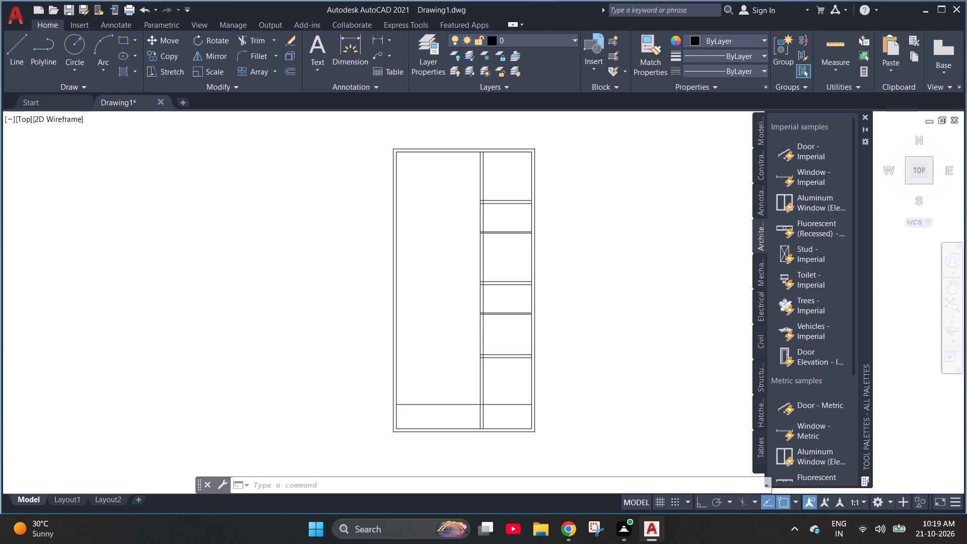
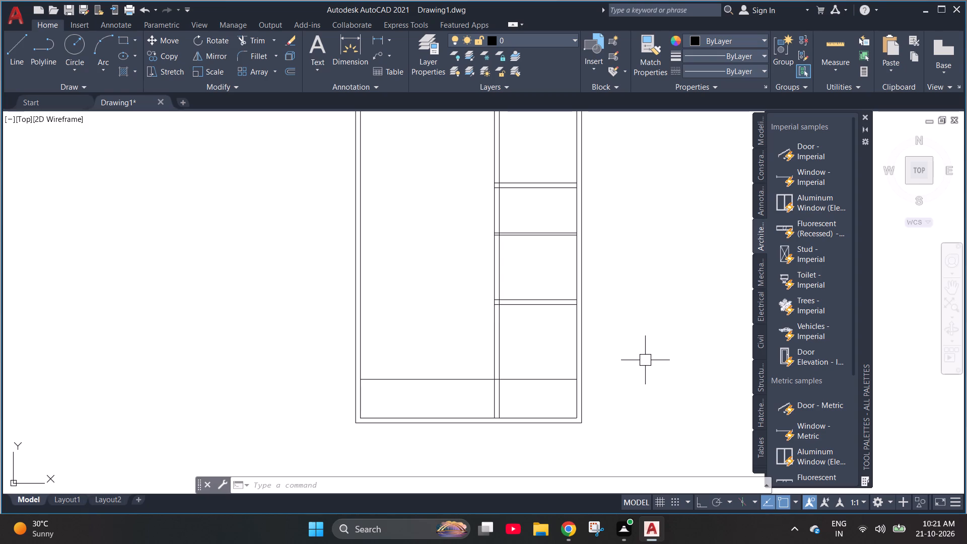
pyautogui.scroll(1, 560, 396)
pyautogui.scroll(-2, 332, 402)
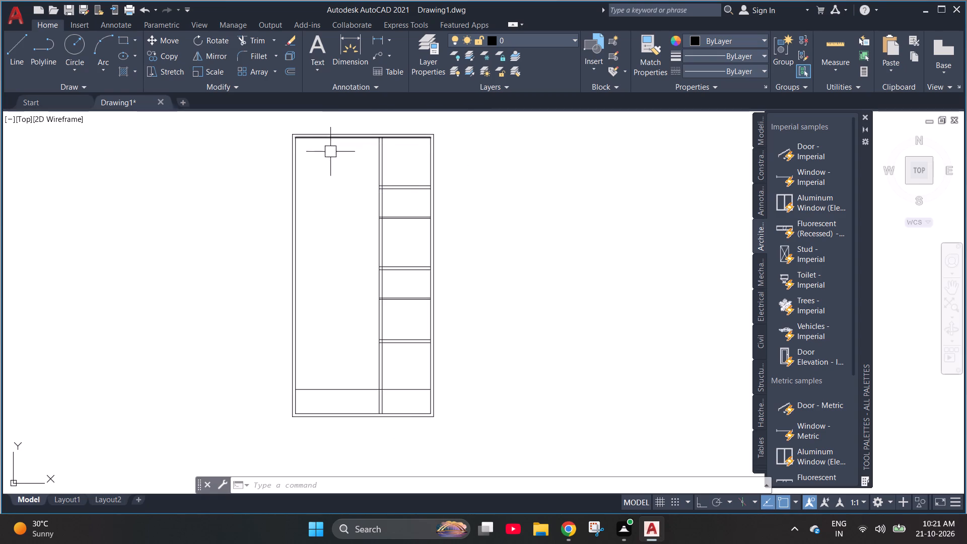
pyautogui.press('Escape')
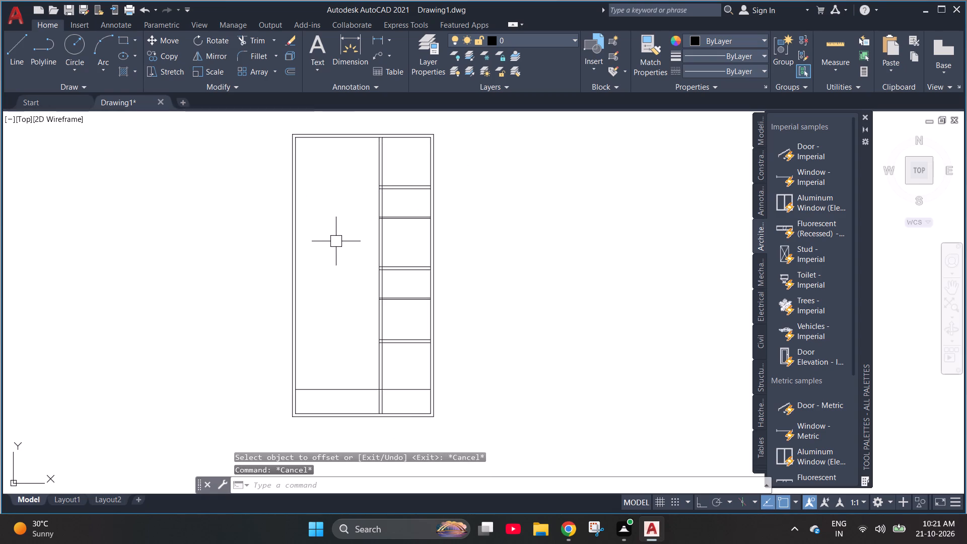
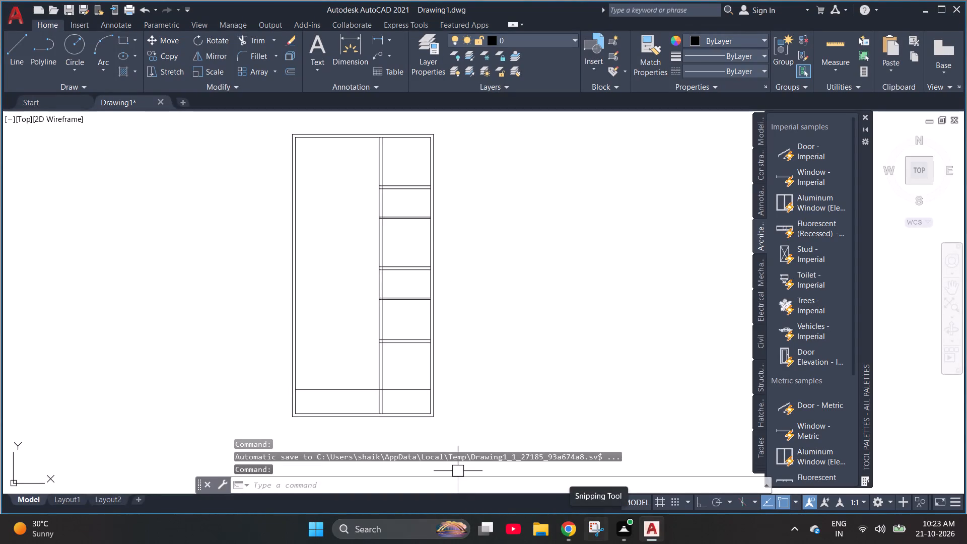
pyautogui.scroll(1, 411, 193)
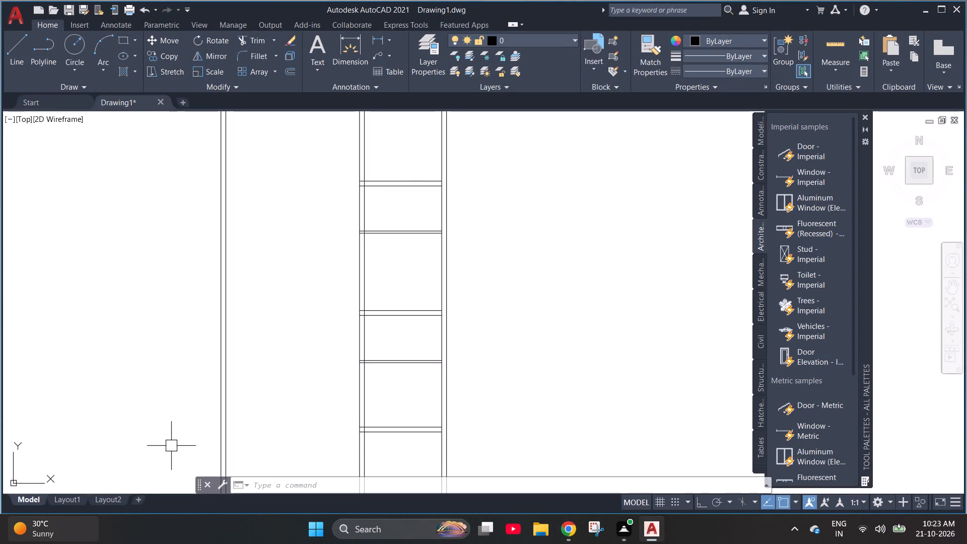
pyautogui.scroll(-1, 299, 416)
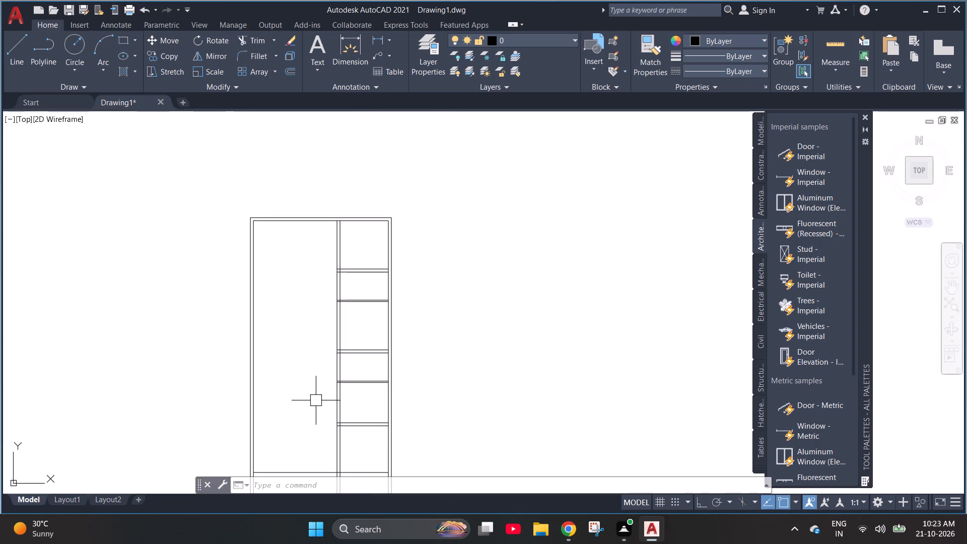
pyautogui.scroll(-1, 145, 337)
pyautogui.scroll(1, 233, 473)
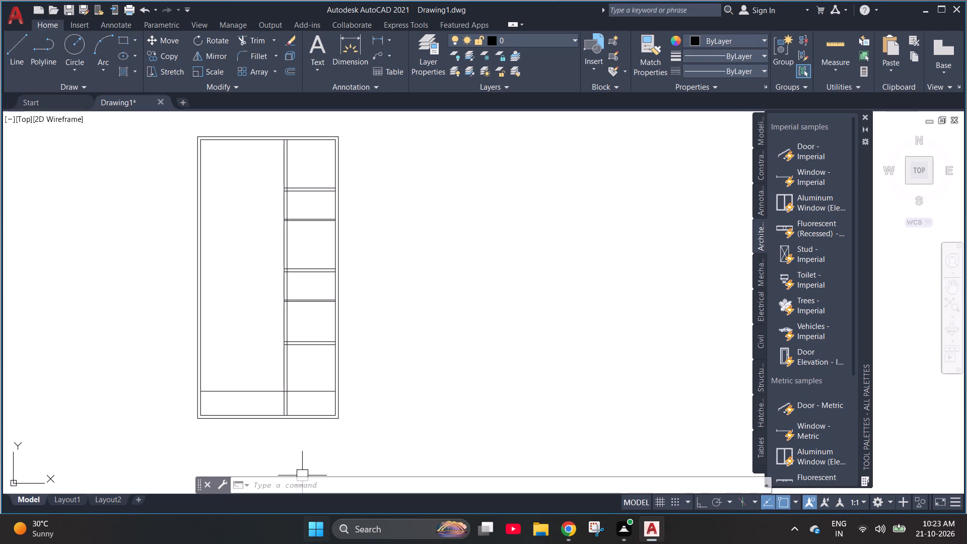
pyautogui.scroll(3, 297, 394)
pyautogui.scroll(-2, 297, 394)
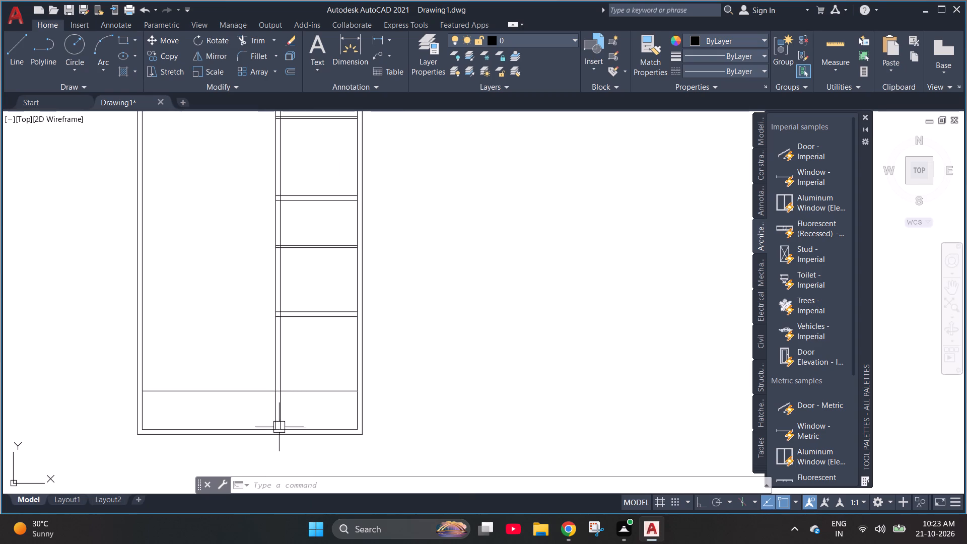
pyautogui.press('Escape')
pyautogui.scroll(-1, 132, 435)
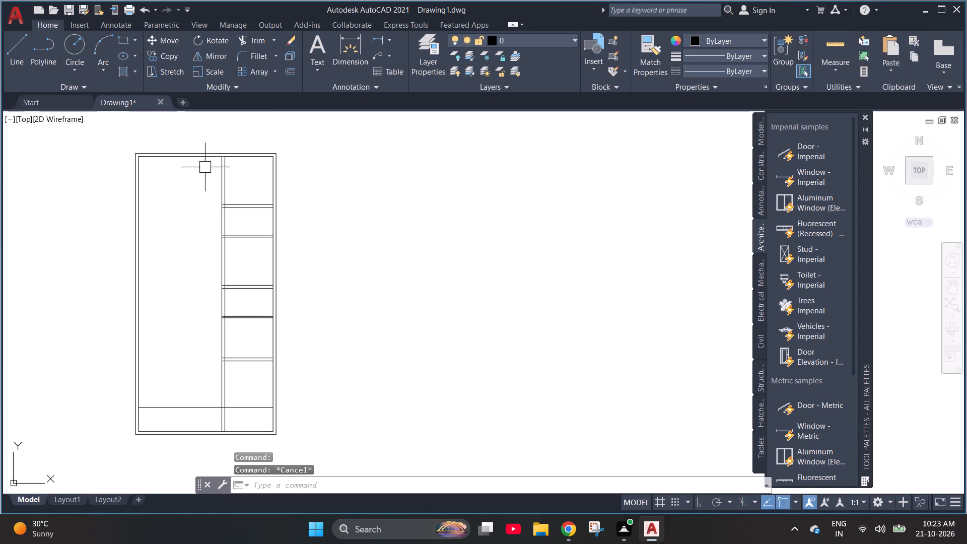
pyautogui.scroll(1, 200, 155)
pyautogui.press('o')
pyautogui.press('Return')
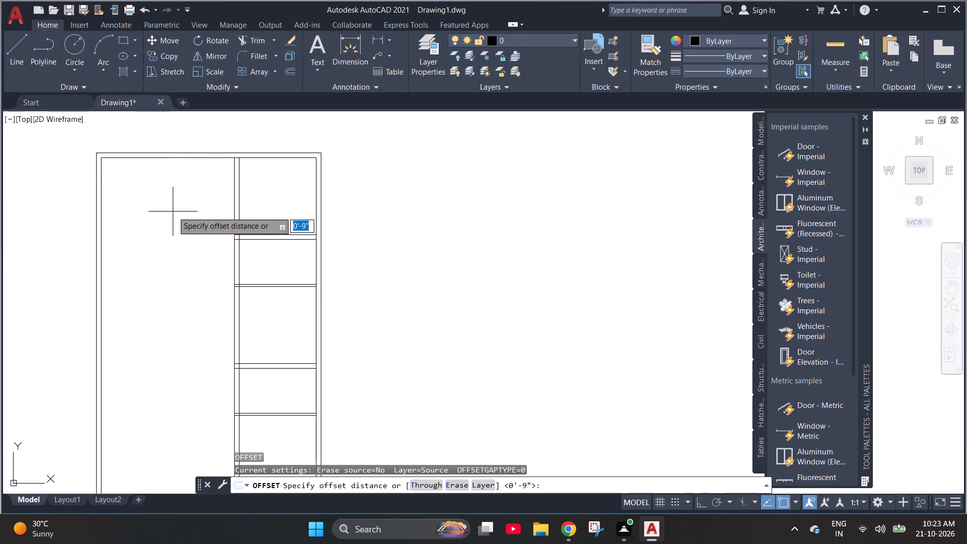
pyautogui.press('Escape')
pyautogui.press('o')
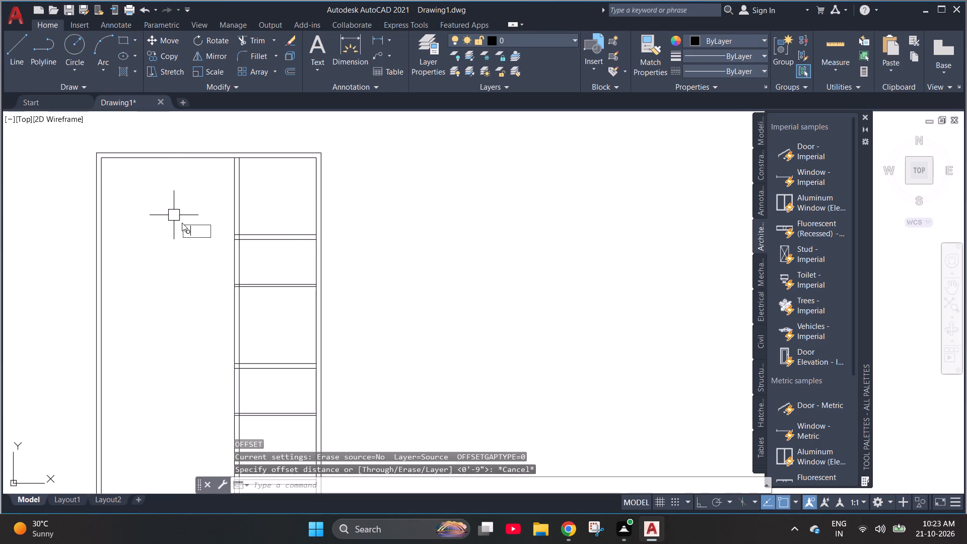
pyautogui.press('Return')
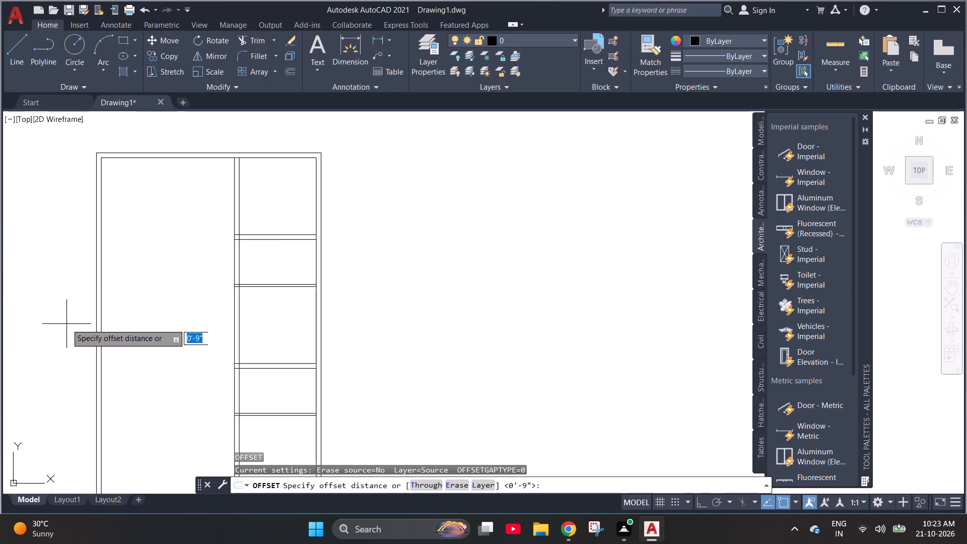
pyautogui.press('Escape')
# Offset the inner line of the plan's left outer wall 10' inward to start a new vertical partition.
pyautogui.press('o')
pyautogui.press('Return')
pyautogui.write('10')
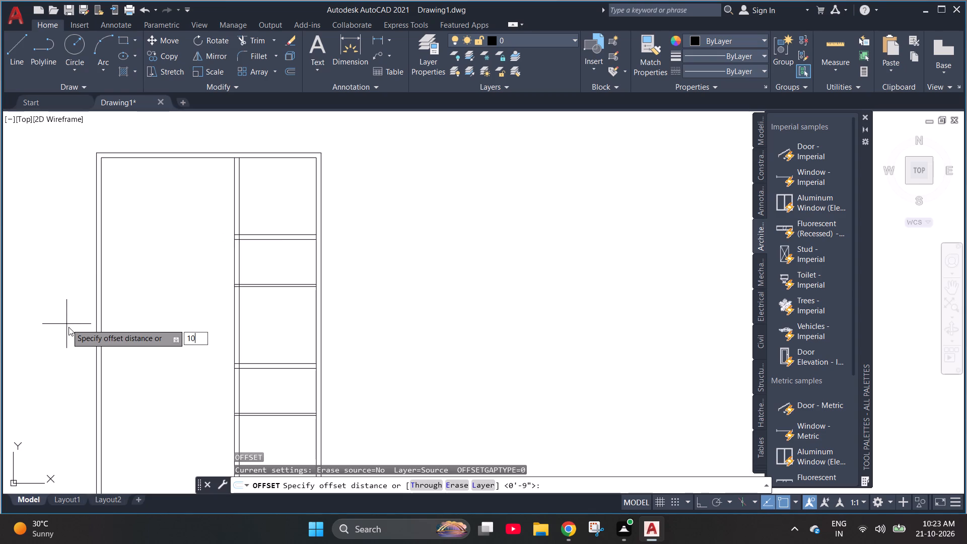
pyautogui.press("'")
pyautogui.press('Return')
pyautogui.moveTo(104, 197); pyautogui.dragTo(110, 196)
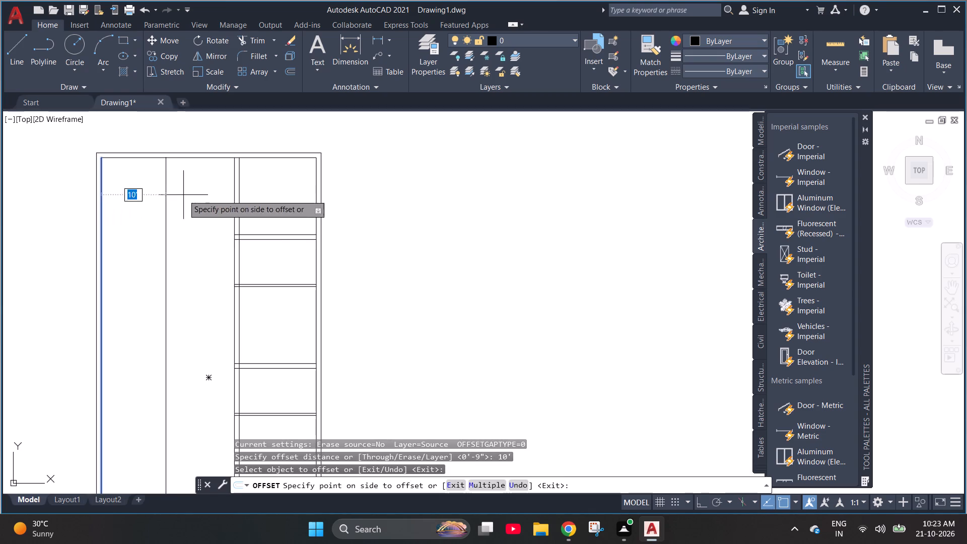
pyautogui.click(184, 194)
pyautogui.press('Escape')
pyautogui.press('Escape')
# Offset the new vertical partition line 9" to the right to give the wall its thickness.
pyautogui.press('o')
pyautogui.press('Return')
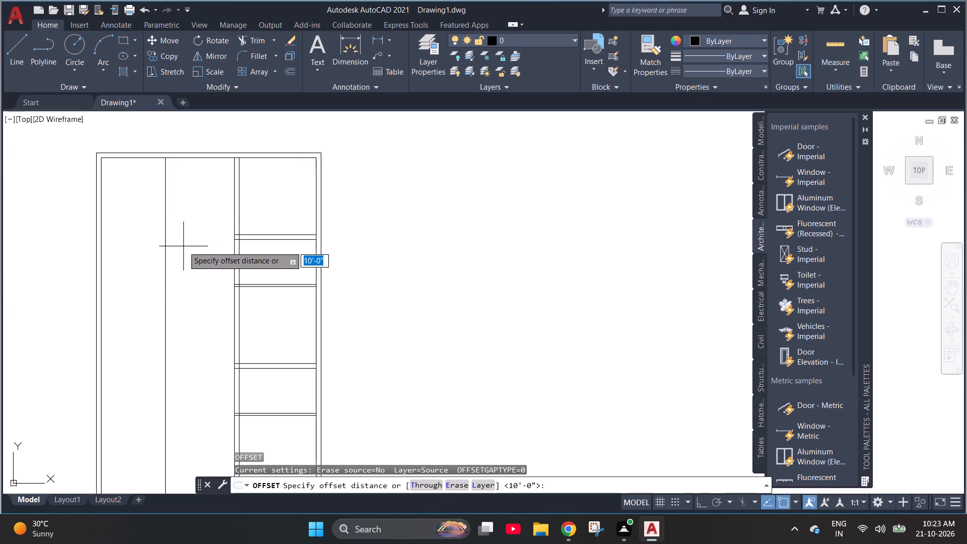
pyautogui.press('9')
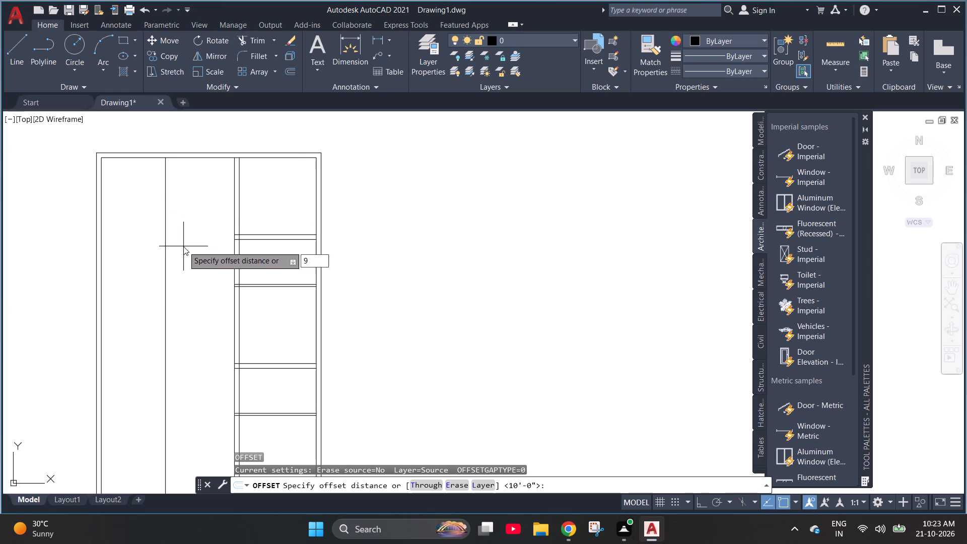
pyautogui.hotkey('shift', '"')
pyautogui.press('Return')
pyautogui.click(165, 229)
pyautogui.click(179, 227)
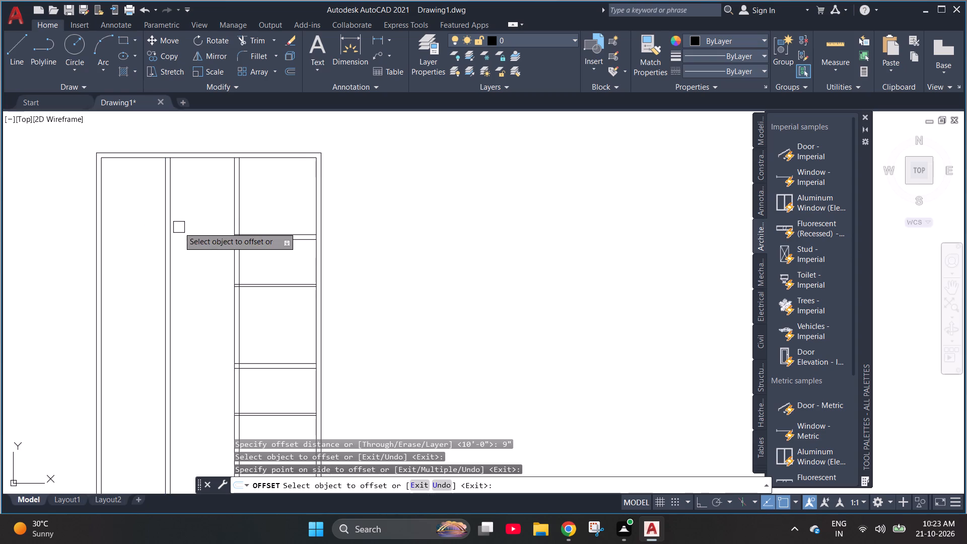
pyautogui.press('Escape')
pyautogui.press('Escape')
# Offset the inner line of the plan's top outer wall 12' downward to start a horizontal partition.
pyautogui.press('o')
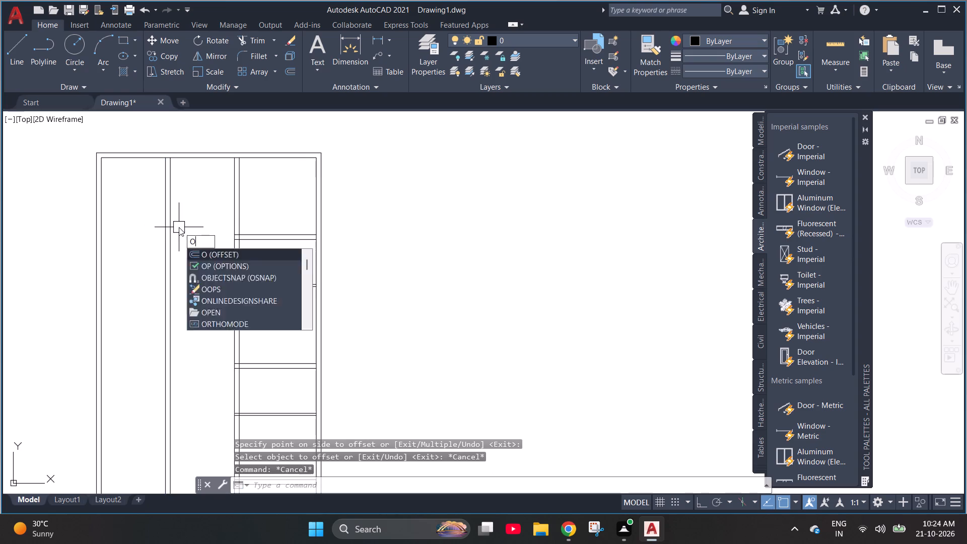
pyautogui.press('Return')
pyautogui.write("12'")
pyautogui.press('Return')
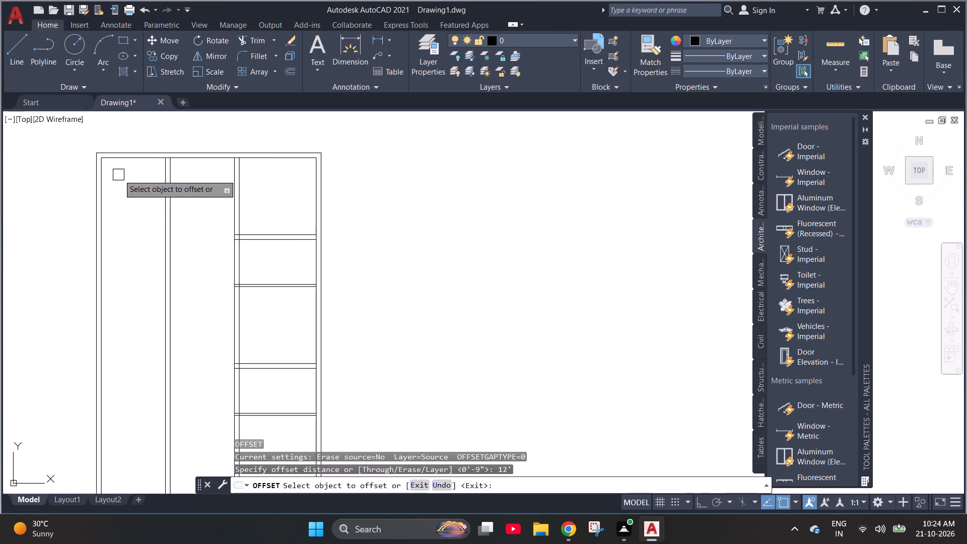
pyautogui.click(128, 159)
pyautogui.click(123, 229)
pyautogui.press('Escape')
pyautogui.press('Escape')
# Offset the new horizontal partition line 4" downward to give the partition its thickness.
pyautogui.press('o')
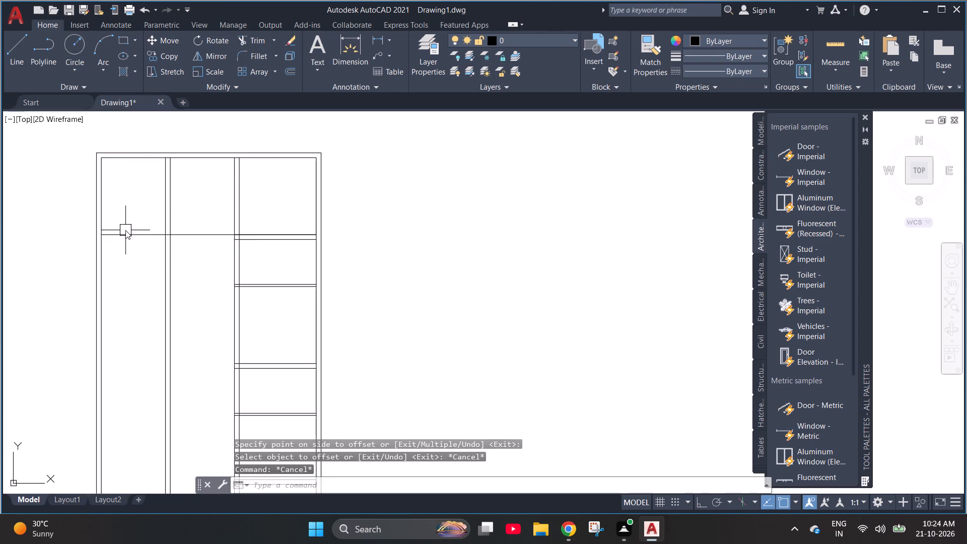
pyautogui.press('Return')
pyautogui.write('4"')
pyautogui.press('Return')
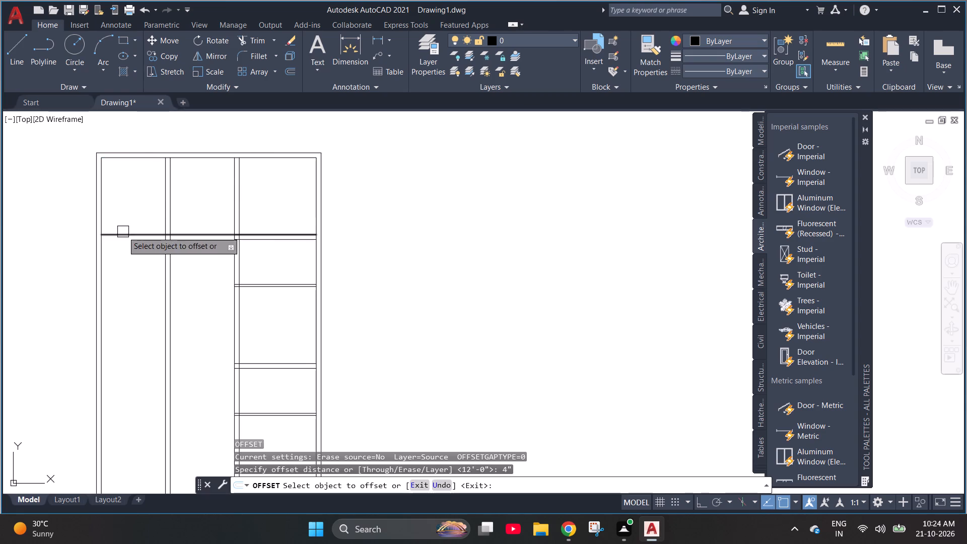
pyautogui.click(123, 233)
pyautogui.click(133, 278)
pyautogui.press('Escape')
pyautogui.press('Escape')
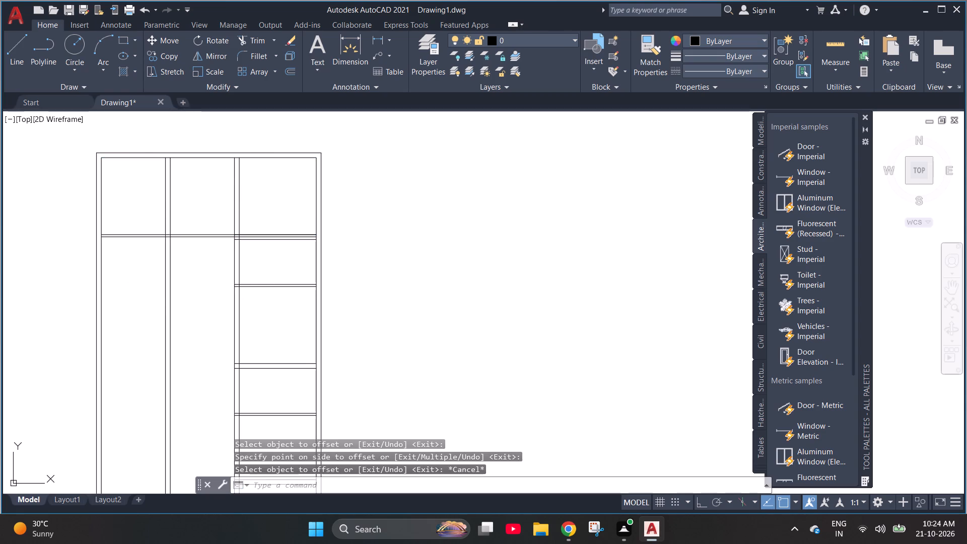
# Trim away both lines of the 4" horizontal partition where they cross the space between the two vertical 9" walls.
pyautogui.write('tr')
pyautogui.press('space')
pyautogui.moveTo(191, 259); pyautogui.dragTo(194, 244)
pyautogui.click(194, 196)
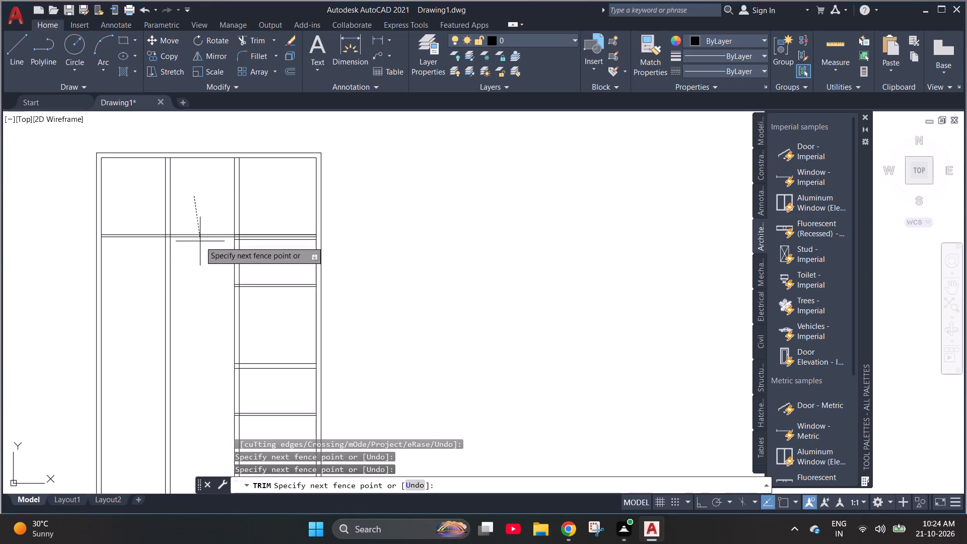
pyautogui.moveTo(200, 255); pyautogui.dragTo(202, 310)
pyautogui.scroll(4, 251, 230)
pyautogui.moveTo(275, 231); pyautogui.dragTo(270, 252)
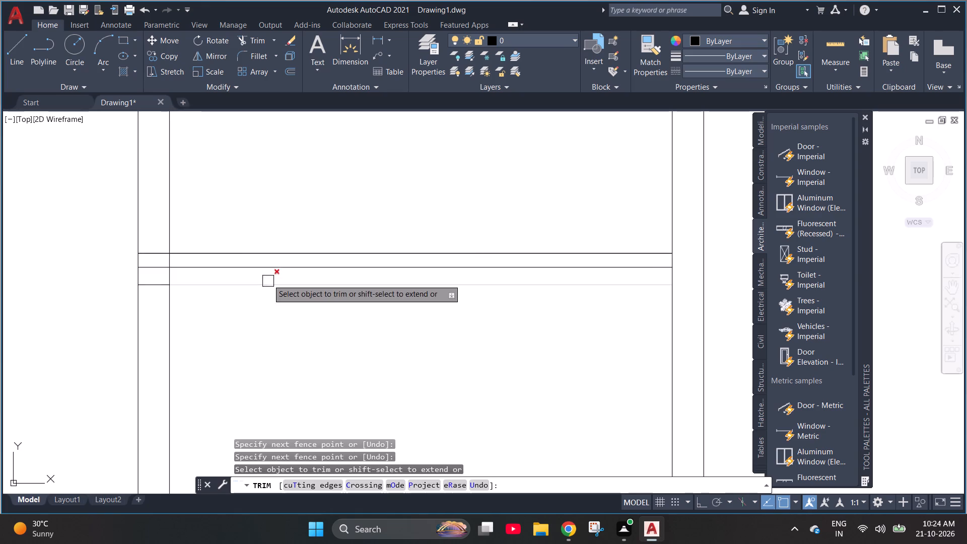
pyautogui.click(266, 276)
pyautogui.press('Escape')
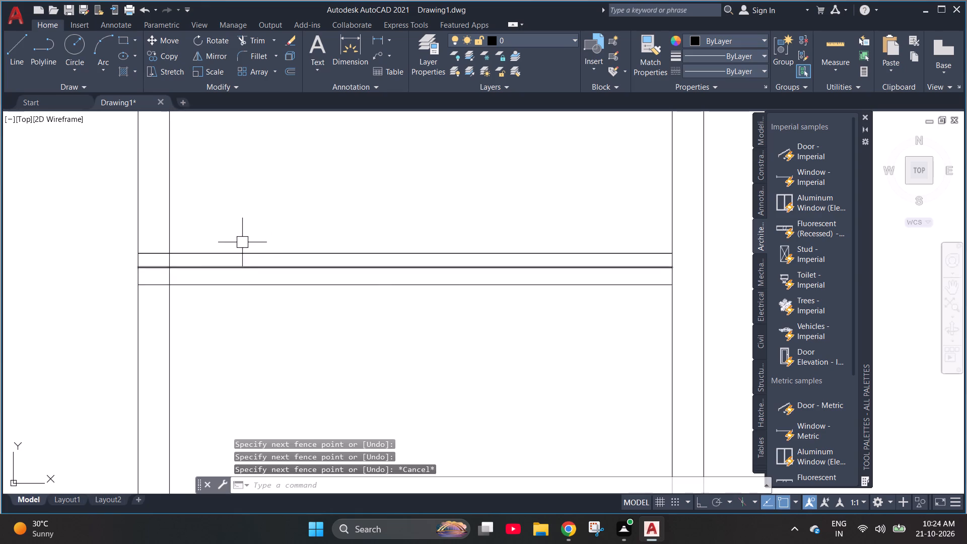
# Erase both overlapping upper lines of the topmost horizontal partition in the right-hand column of rooms.
pyautogui.click(243, 254)
pyautogui.press('Delete')
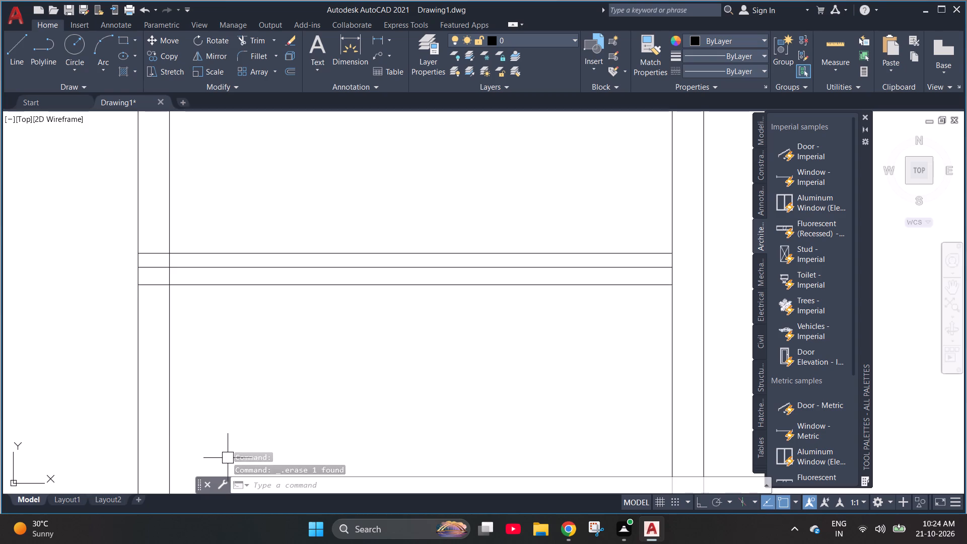
pyautogui.press('Escape')
pyautogui.scroll(-2, 228, 458)
pyautogui.scroll(2, 253, 392)
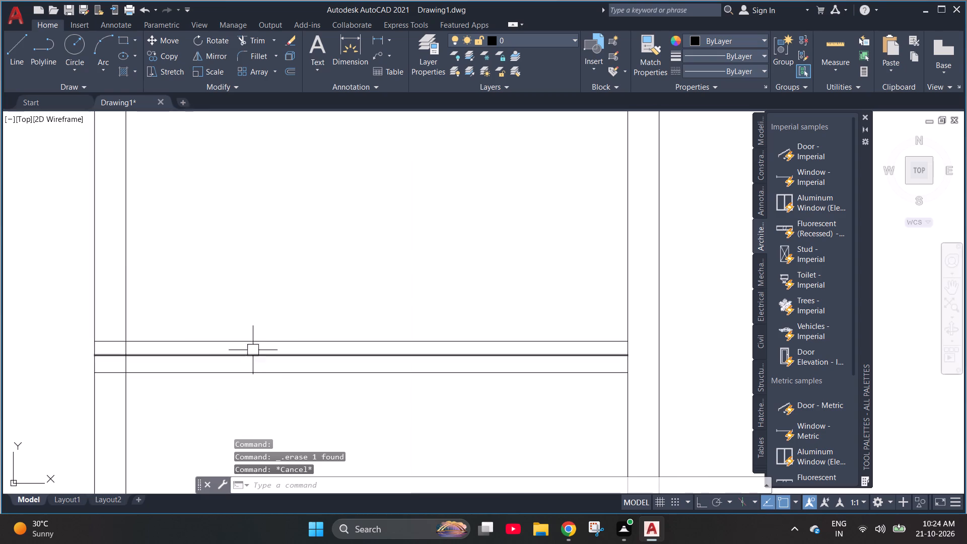
pyautogui.click(245, 348)
pyautogui.click(250, 337)
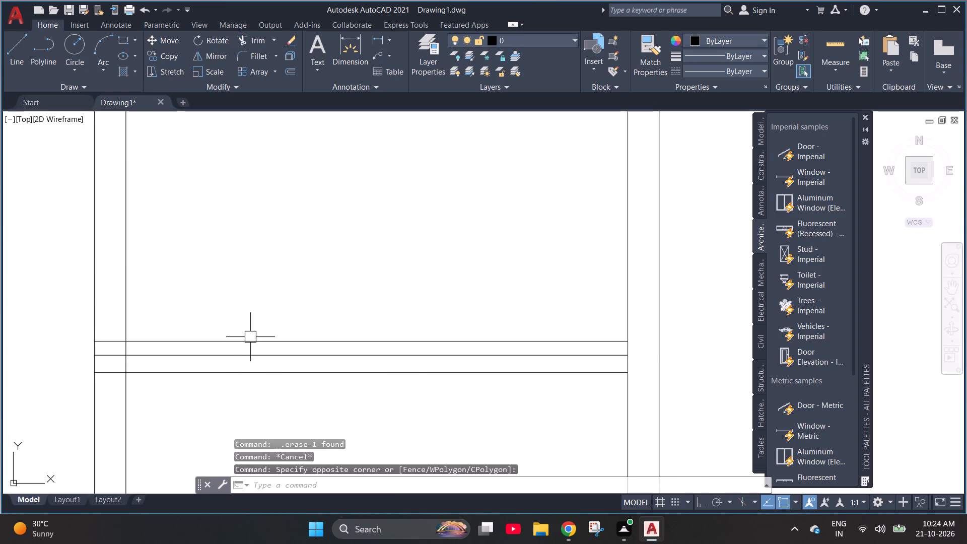
pyautogui.click(251, 342)
pyautogui.press('Delete')
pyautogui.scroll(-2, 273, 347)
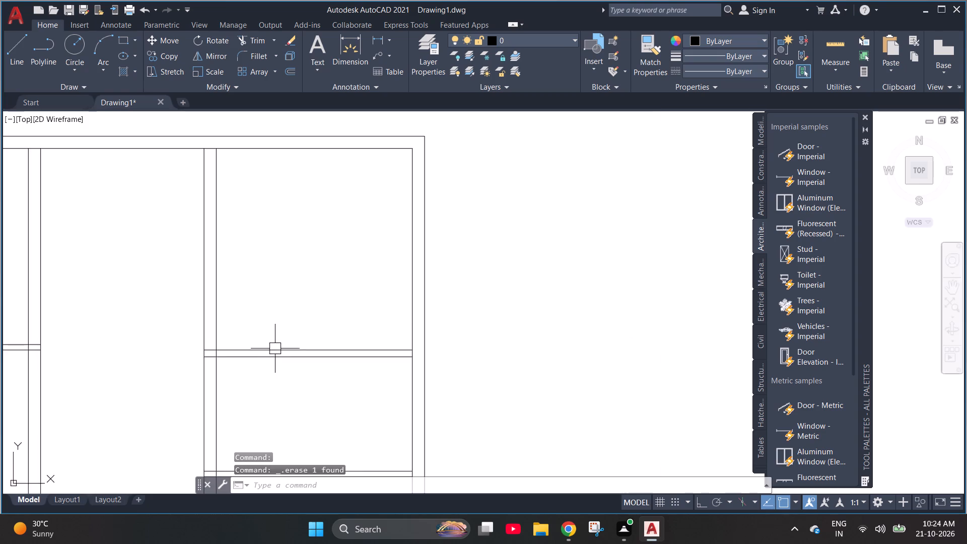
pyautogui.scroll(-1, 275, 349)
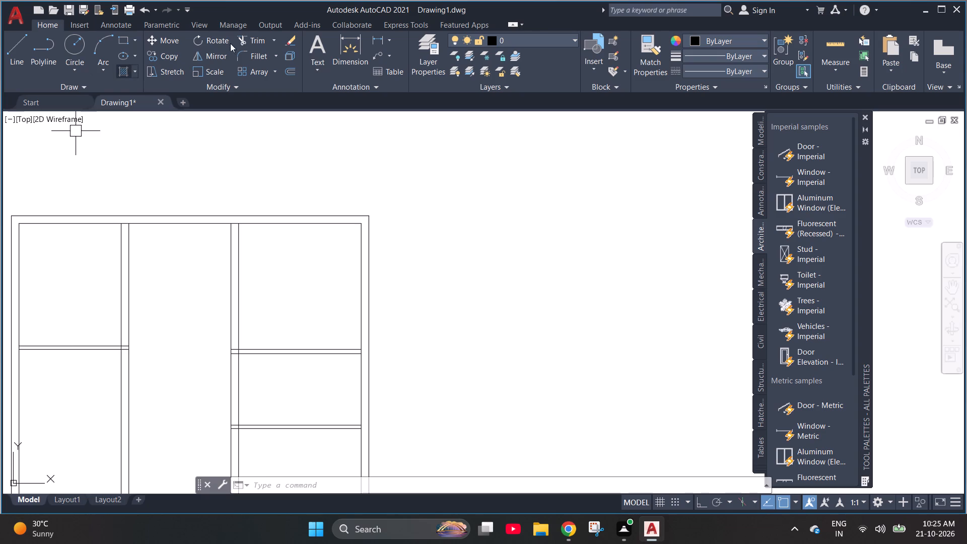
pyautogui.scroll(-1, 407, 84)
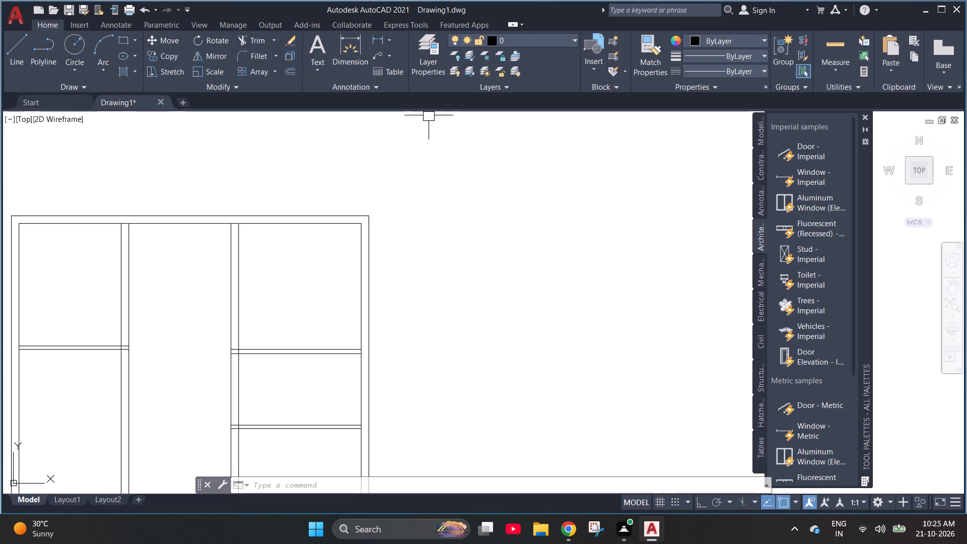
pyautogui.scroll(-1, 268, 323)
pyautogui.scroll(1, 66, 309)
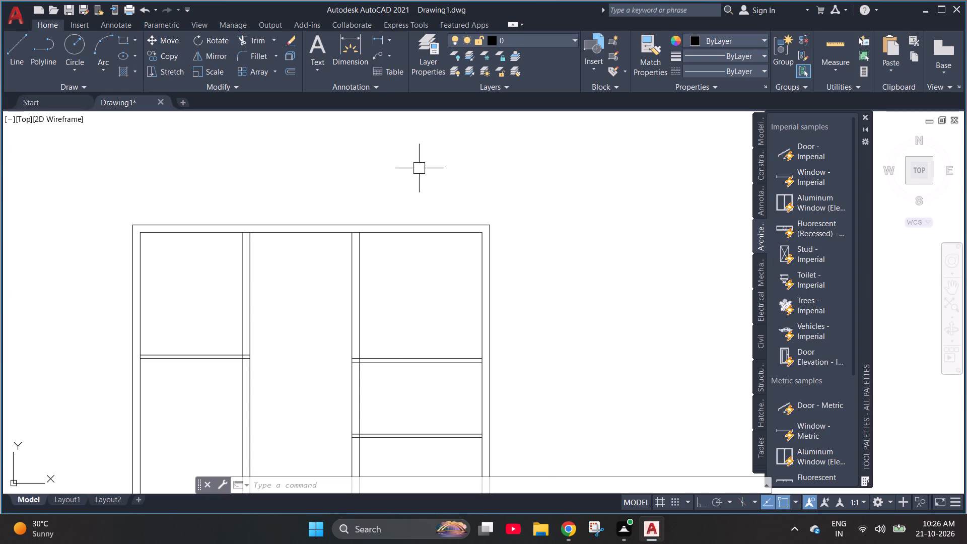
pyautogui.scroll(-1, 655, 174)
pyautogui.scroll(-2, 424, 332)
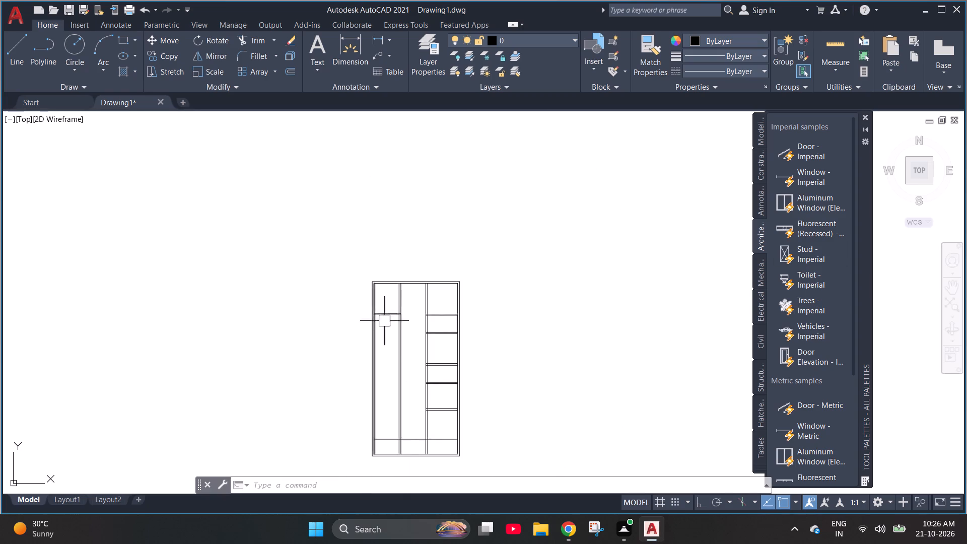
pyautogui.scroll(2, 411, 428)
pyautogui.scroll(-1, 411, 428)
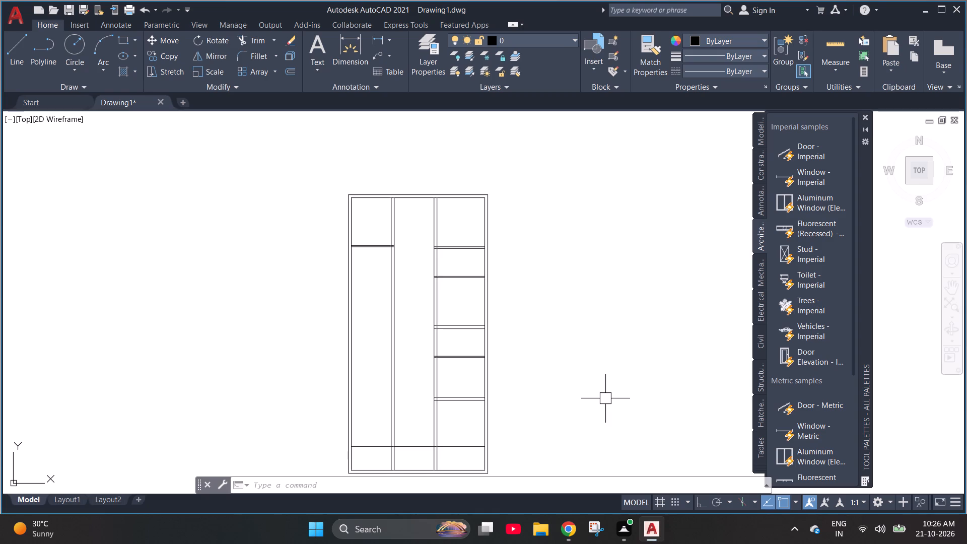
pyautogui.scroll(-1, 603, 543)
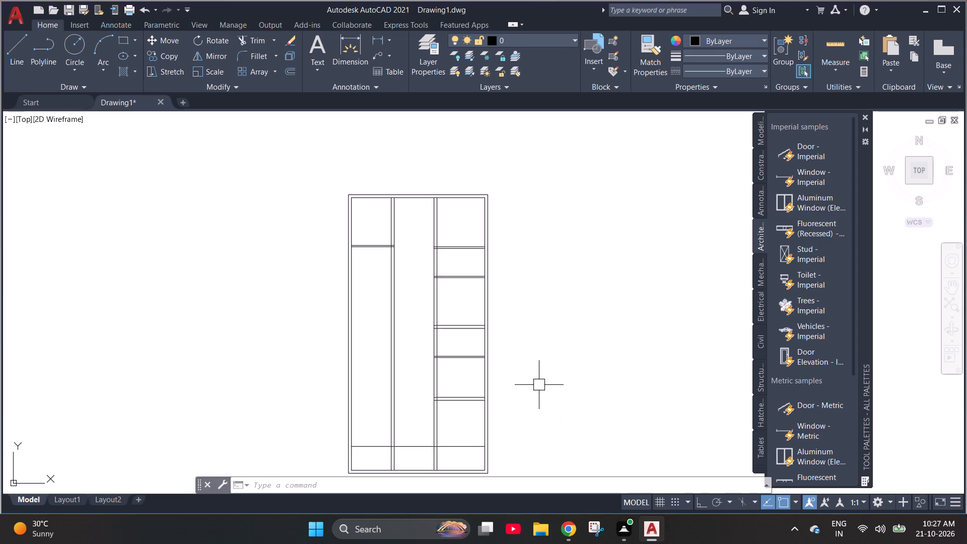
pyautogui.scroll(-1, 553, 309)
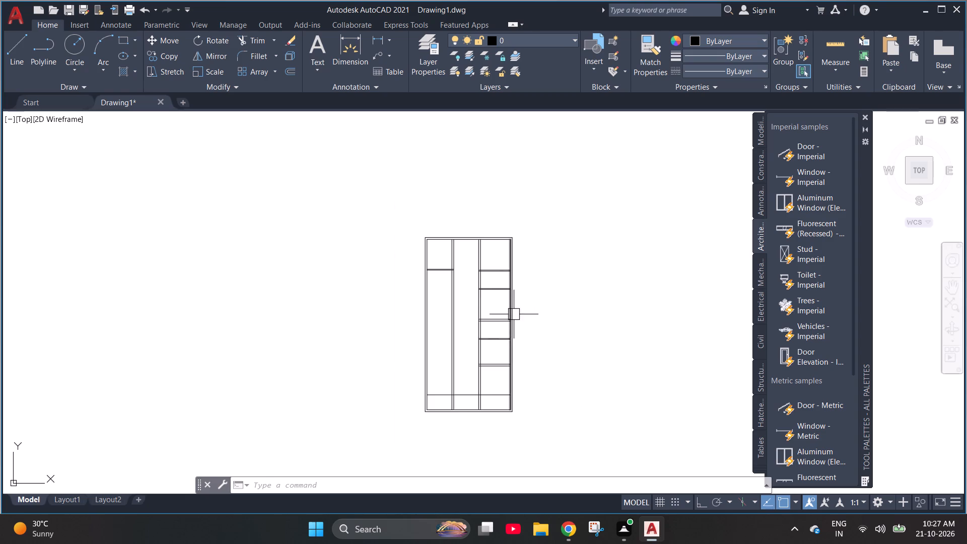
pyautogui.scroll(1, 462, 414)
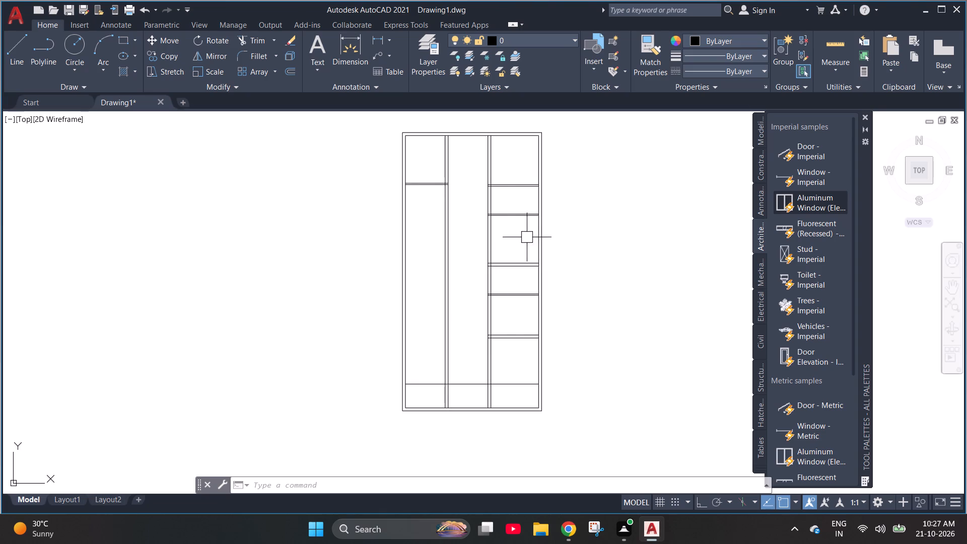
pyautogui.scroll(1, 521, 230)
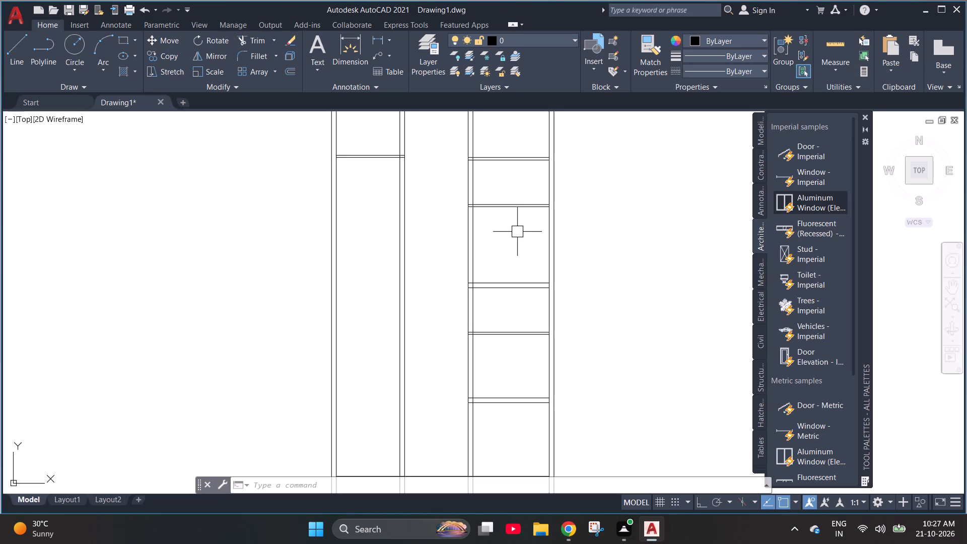
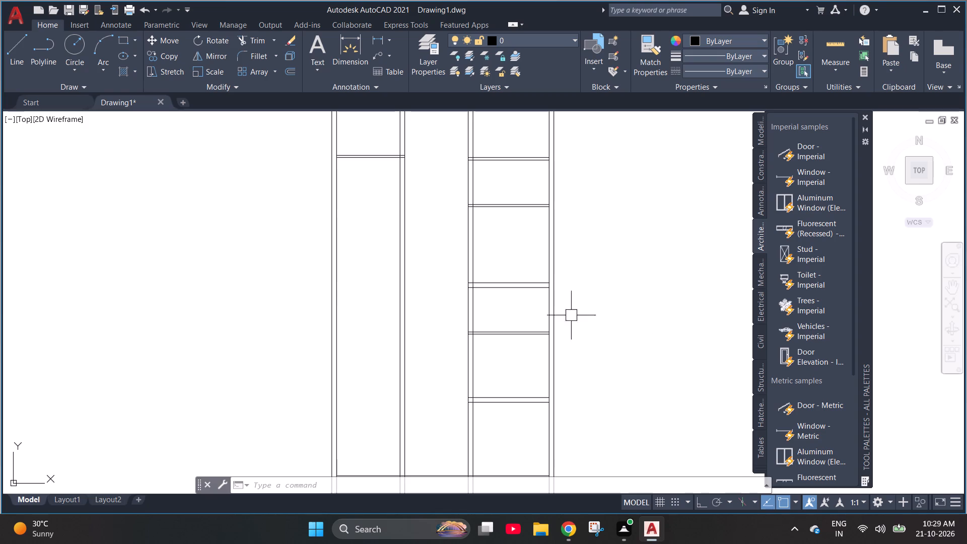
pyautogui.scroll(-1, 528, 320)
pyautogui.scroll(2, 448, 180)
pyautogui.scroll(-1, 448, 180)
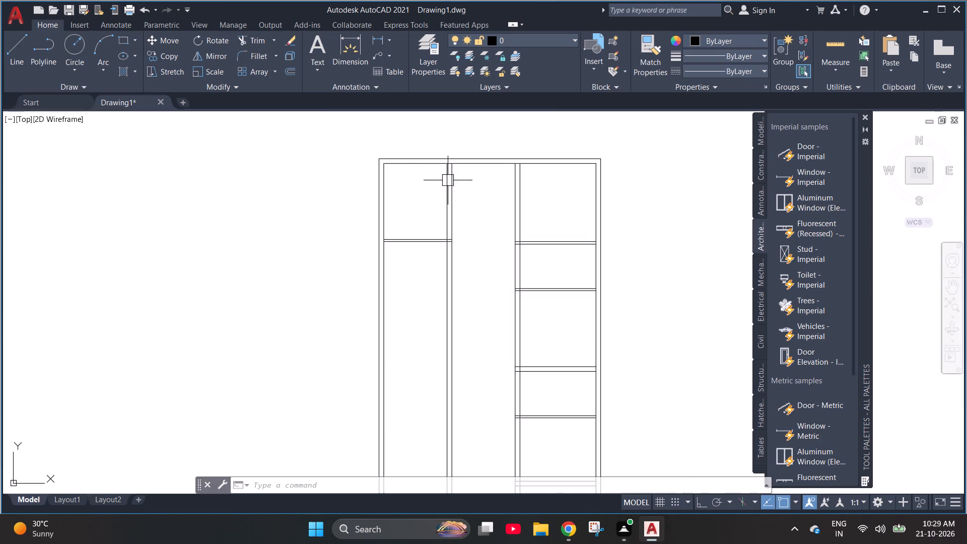
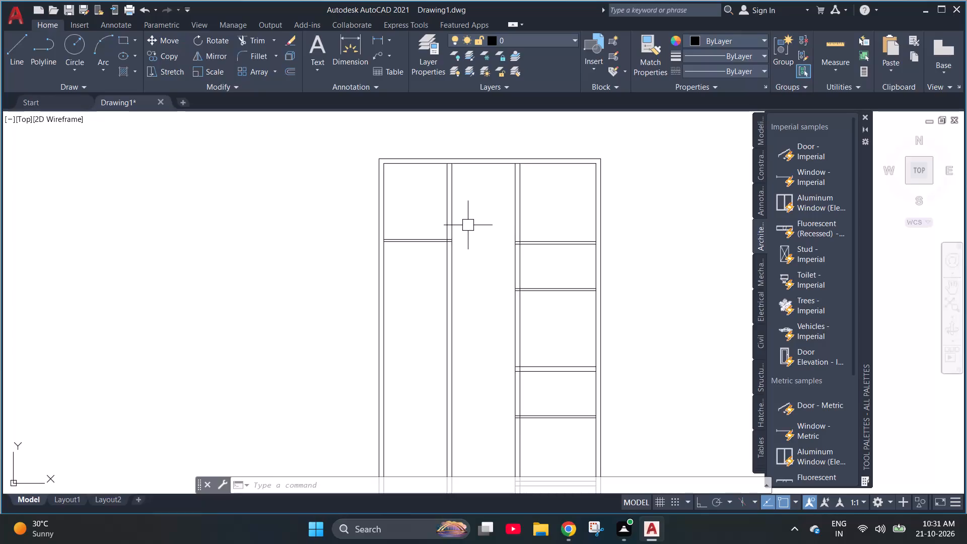
# Examine the partition layout and wall junctions across the whole plan, from the north rooms down to the south strip.
pyautogui.scroll(-1, 468, 225)
pyautogui.scroll(1, 466, 232)
pyautogui.scroll(-1, 466, 232)
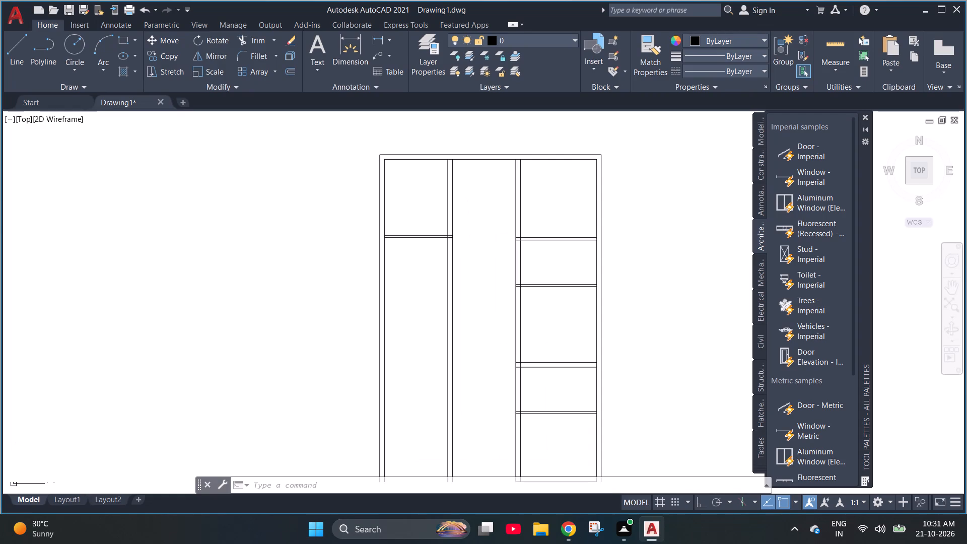
pyautogui.scroll(-1, 409, 227)
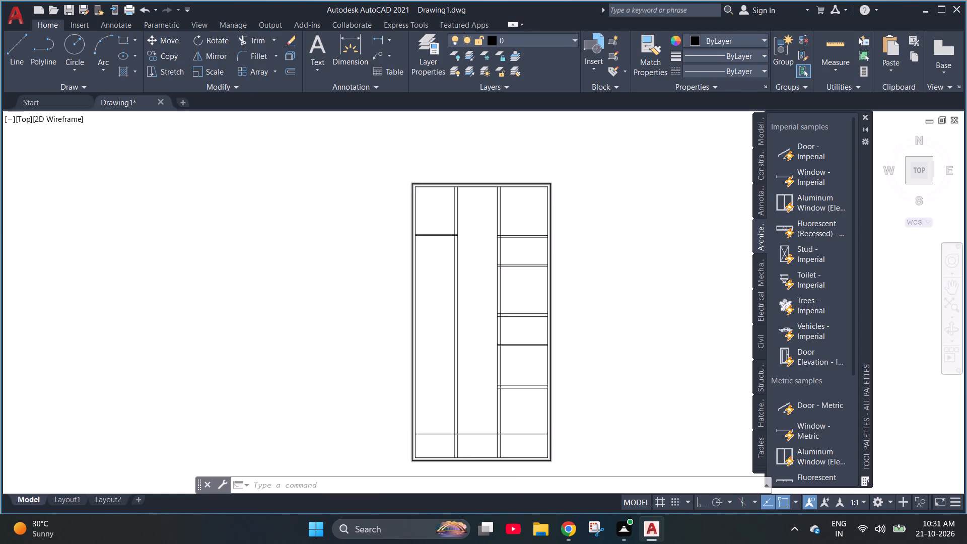
pyautogui.scroll(1, 446, 188)
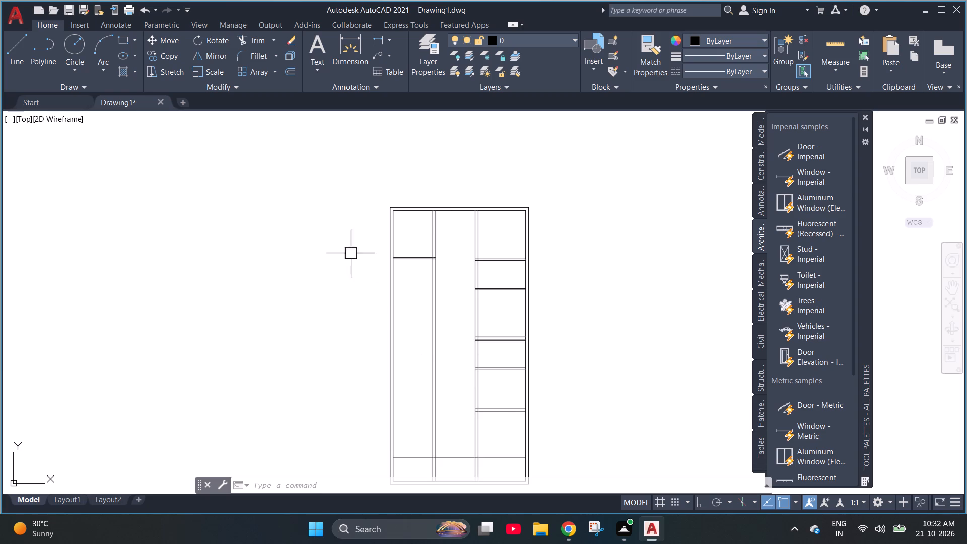
pyautogui.scroll(2, 422, 468)
pyautogui.scroll(-1, 326, 359)
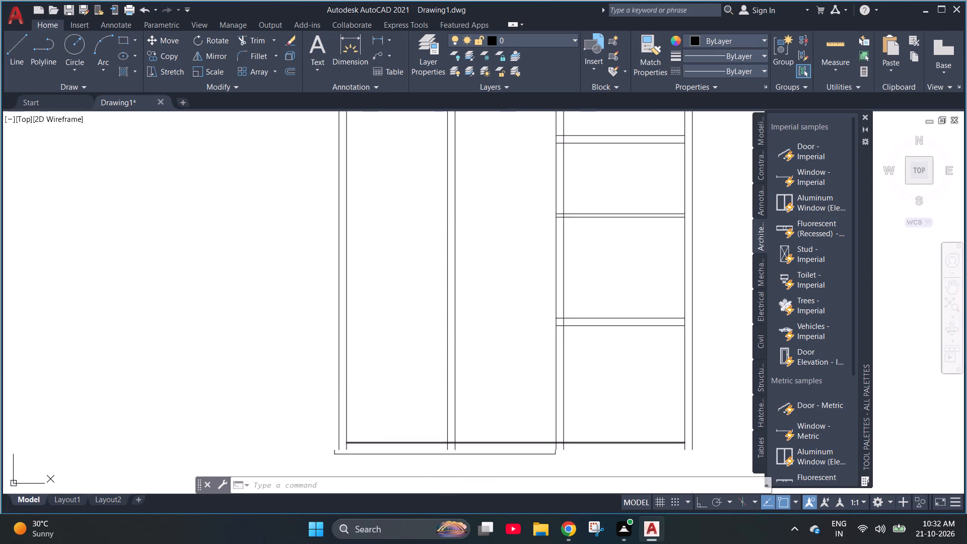
pyautogui.scroll(-1, 315, 347)
pyautogui.scroll(2, 342, 384)
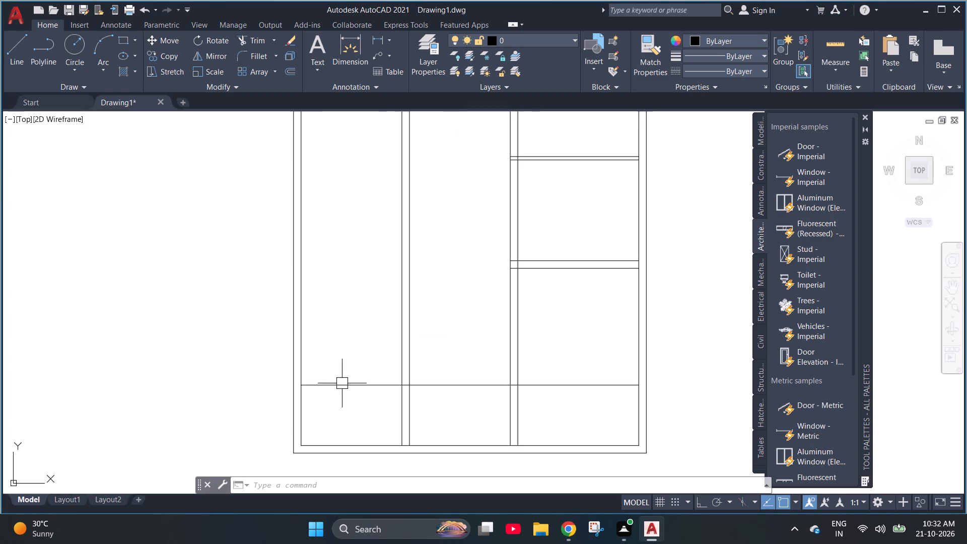
pyautogui.scroll(-2, 558, 399)
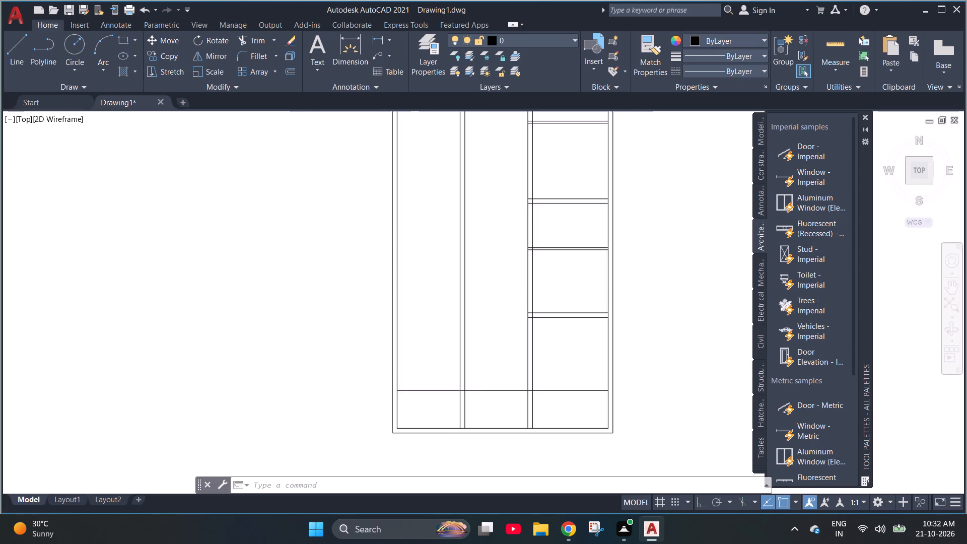
pyautogui.scroll(2, 475, 140)
pyautogui.scroll(-1, 273, 145)
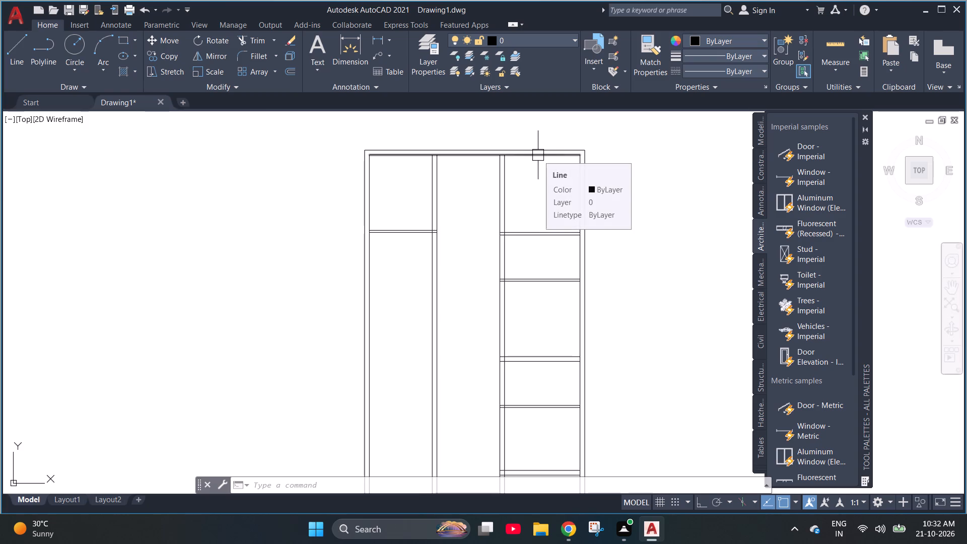
pyautogui.scroll(2, 459, 153)
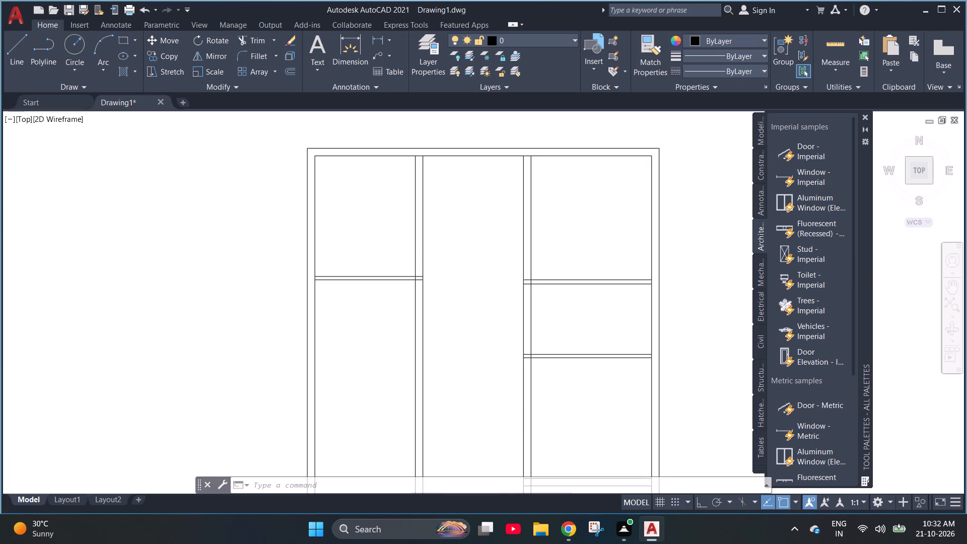
pyautogui.scroll(-1, 459, 153)
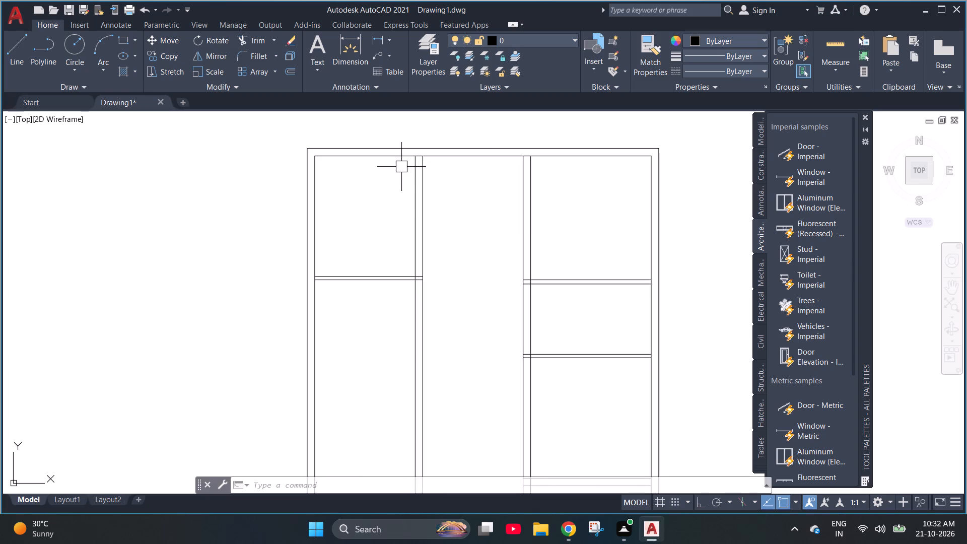
pyautogui.scroll(2, 411, 282)
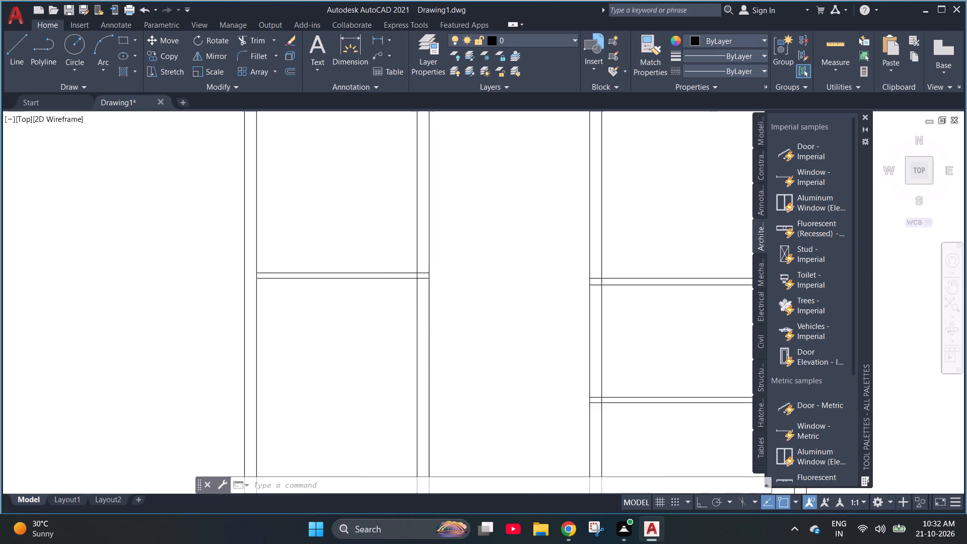
pyautogui.scroll(3, 374, 271)
pyautogui.scroll(-1, 375, 269)
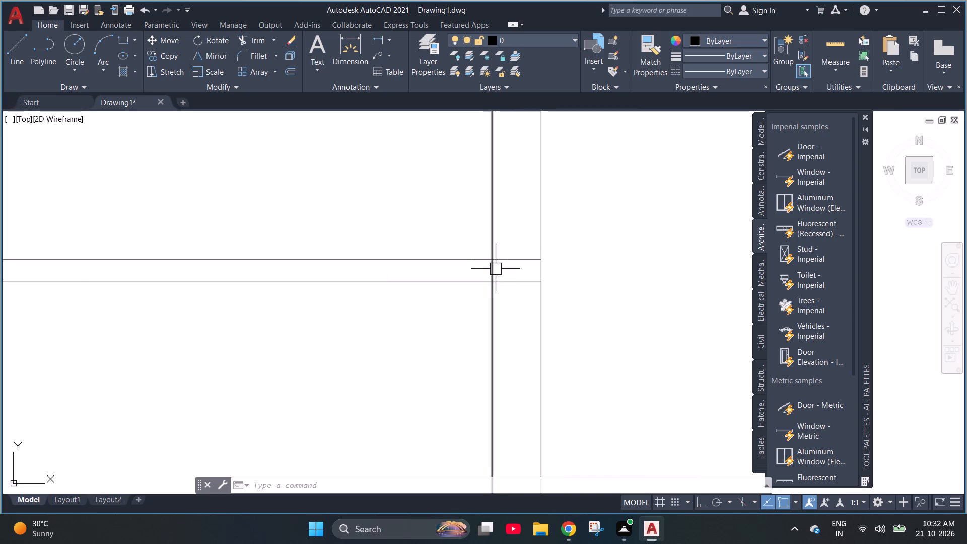
pyautogui.scroll(-3, 487, 274)
pyautogui.scroll(-1, 398, 274)
pyautogui.scroll(2, 534, 277)
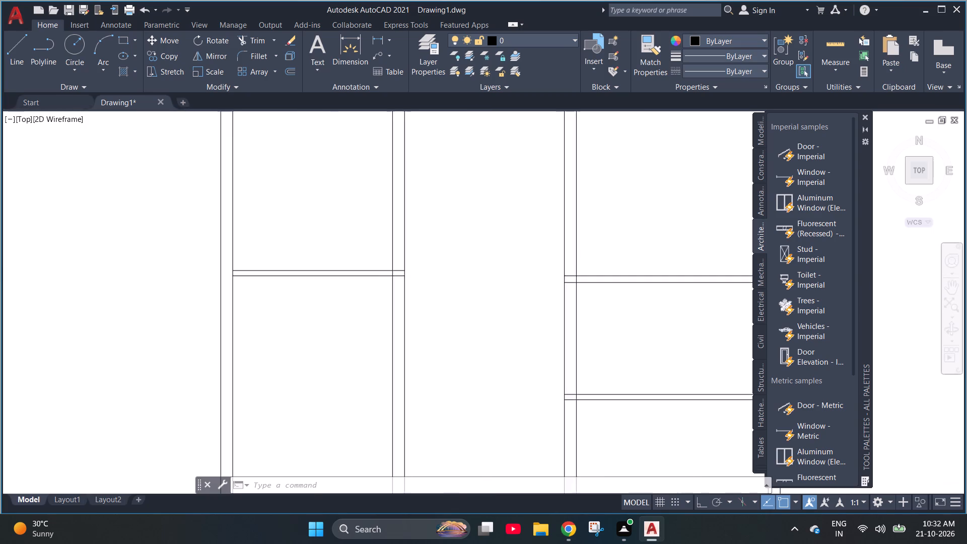
pyautogui.scroll(2, 622, 284)
pyautogui.scroll(2, 574, 268)
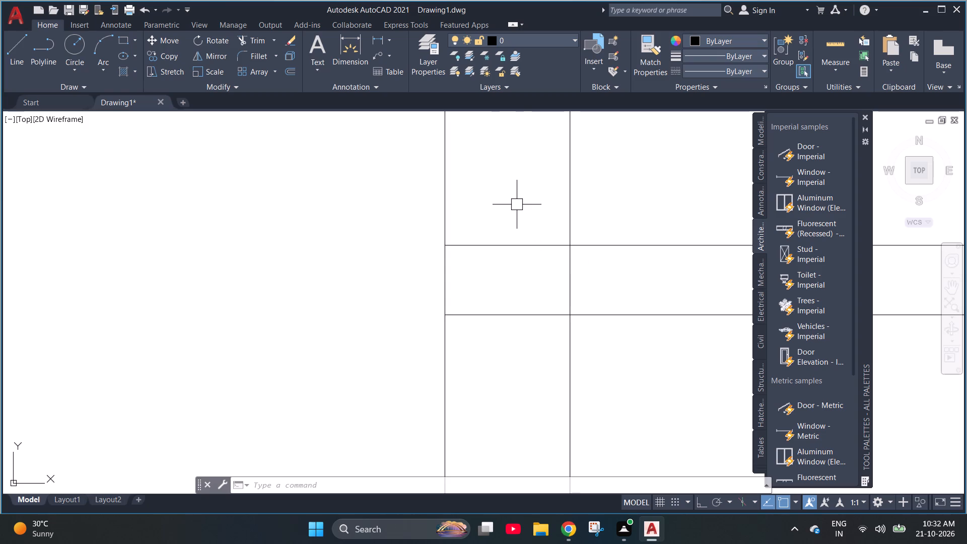
pyautogui.scroll(-1, 594, 187)
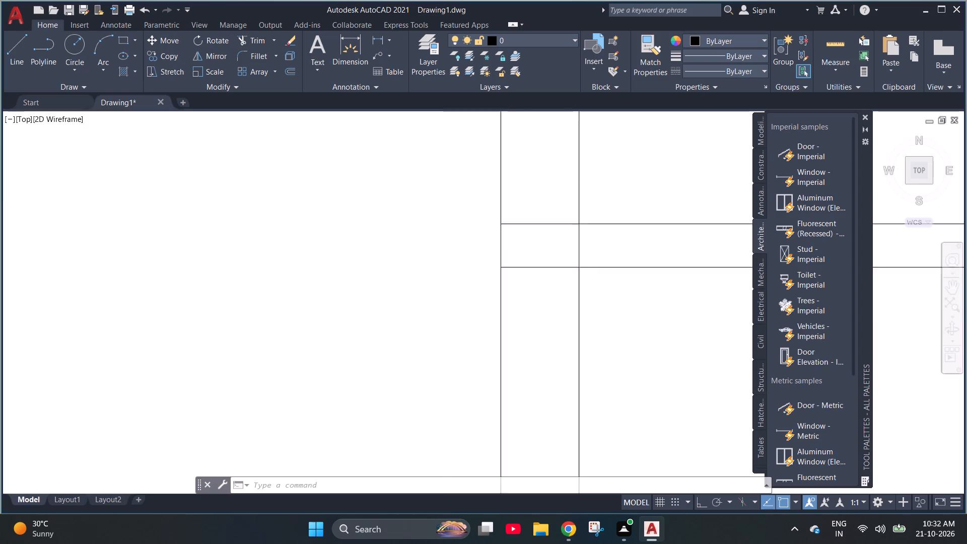
pyautogui.scroll(-1, 595, 190)
pyautogui.scroll(-5, 497, 288)
pyautogui.scroll(2, 442, 219)
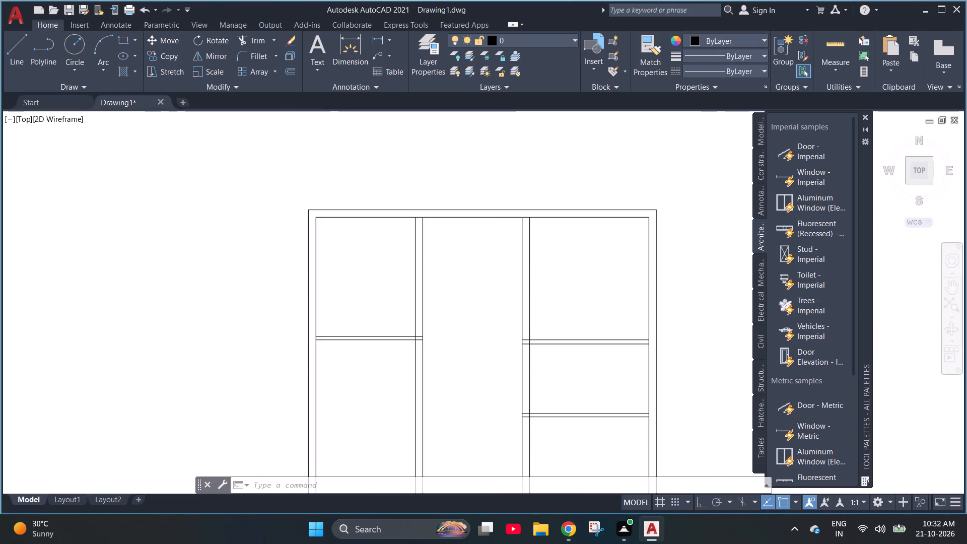
pyautogui.scroll(-3, 442, 219)
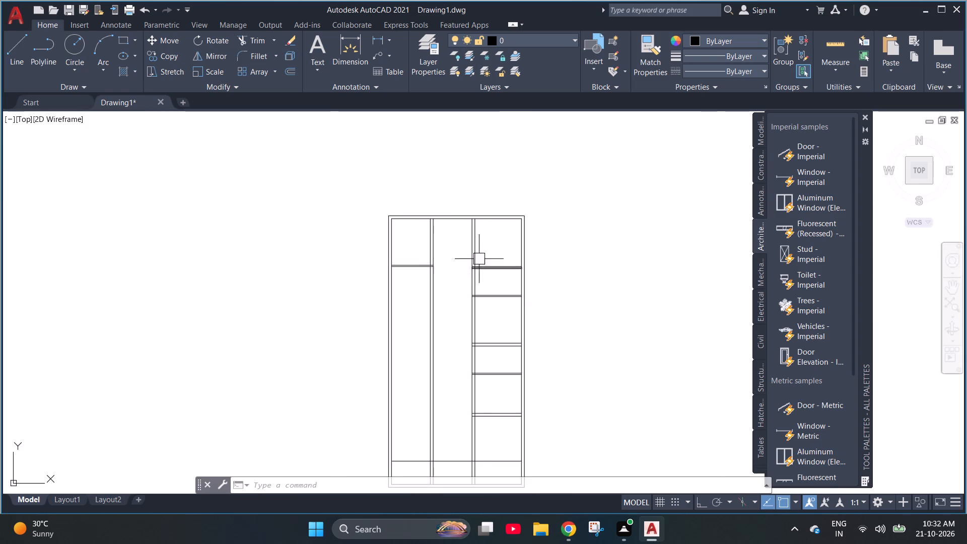
pyautogui.scroll(3, 476, 253)
pyautogui.scroll(-2, 476, 253)
pyautogui.scroll(3, 478, 280)
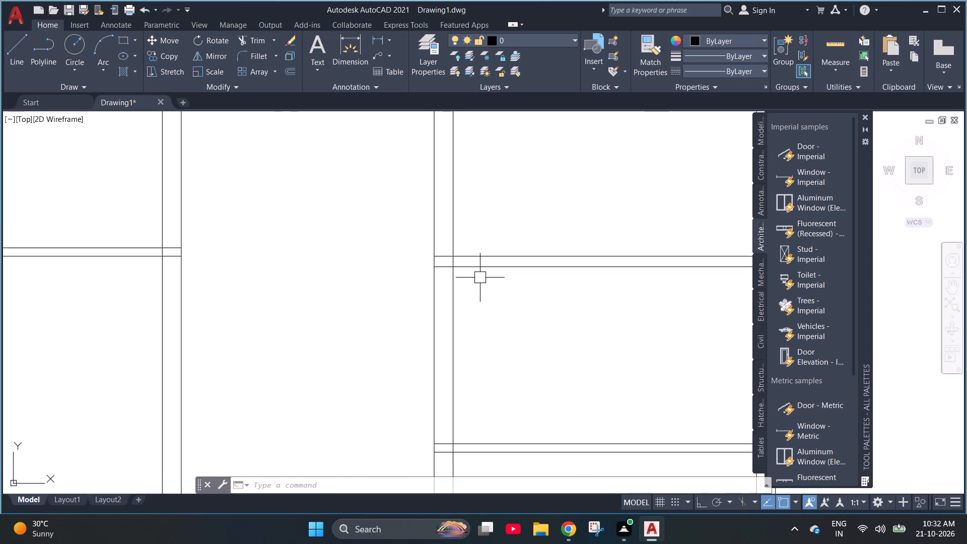
pyautogui.scroll(-2, 480, 278)
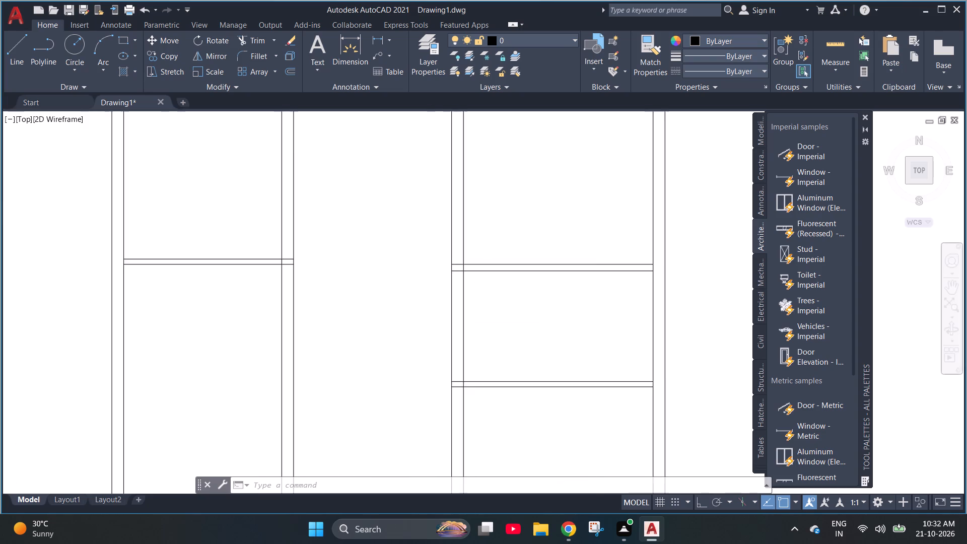
pyautogui.scroll(3, 327, 253)
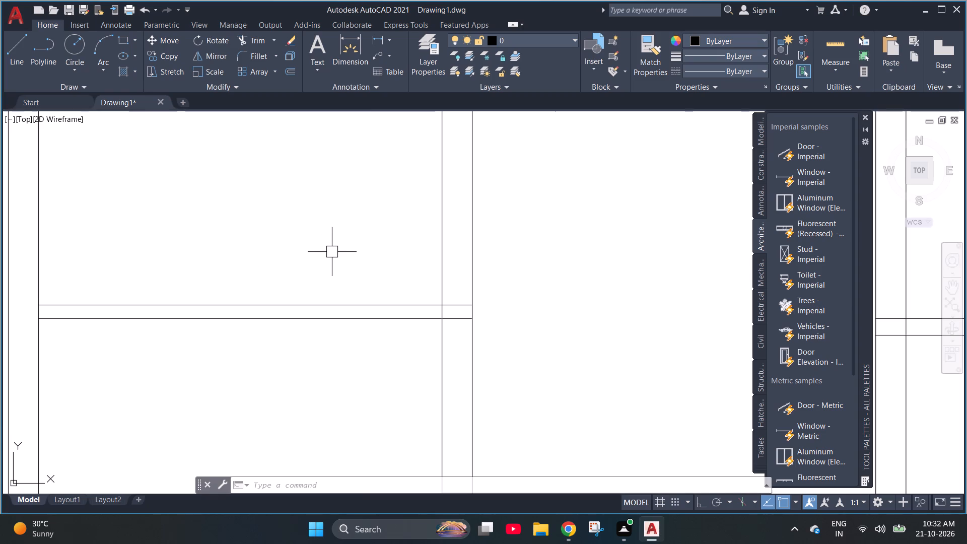
pyautogui.scroll(-3, 359, 237)
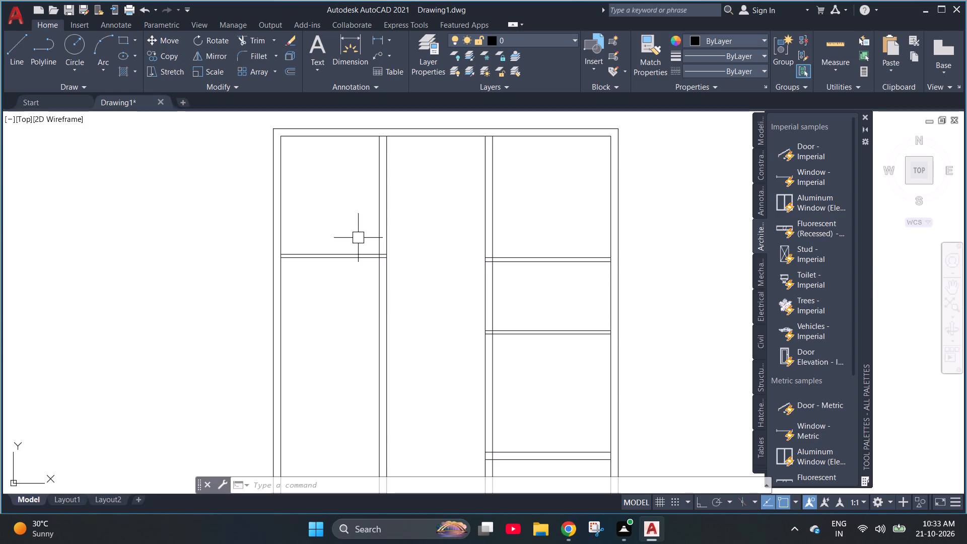
pyautogui.scroll(-1, 358, 238)
pyautogui.scroll(3, 366, 253)
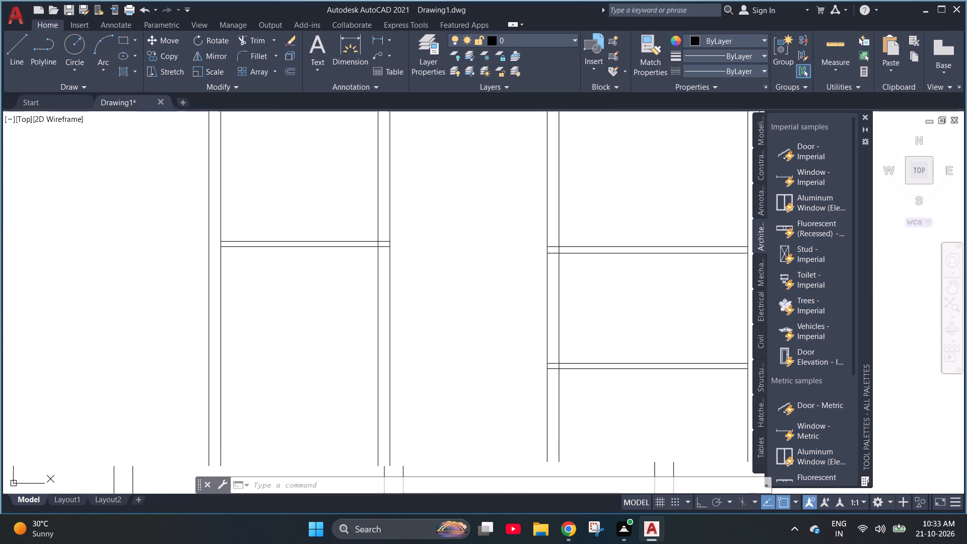
pyautogui.scroll(3, 368, 252)
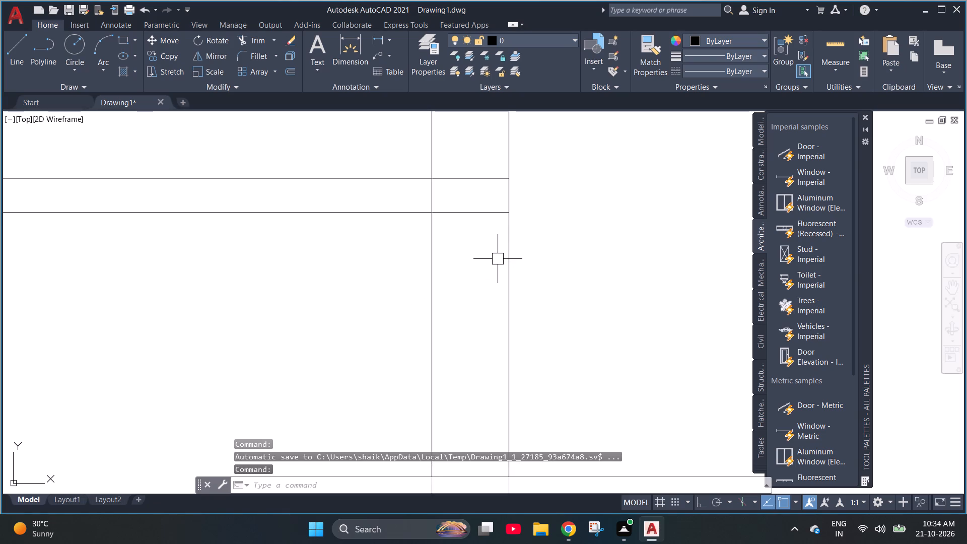
pyautogui.scroll(-3, 455, 267)
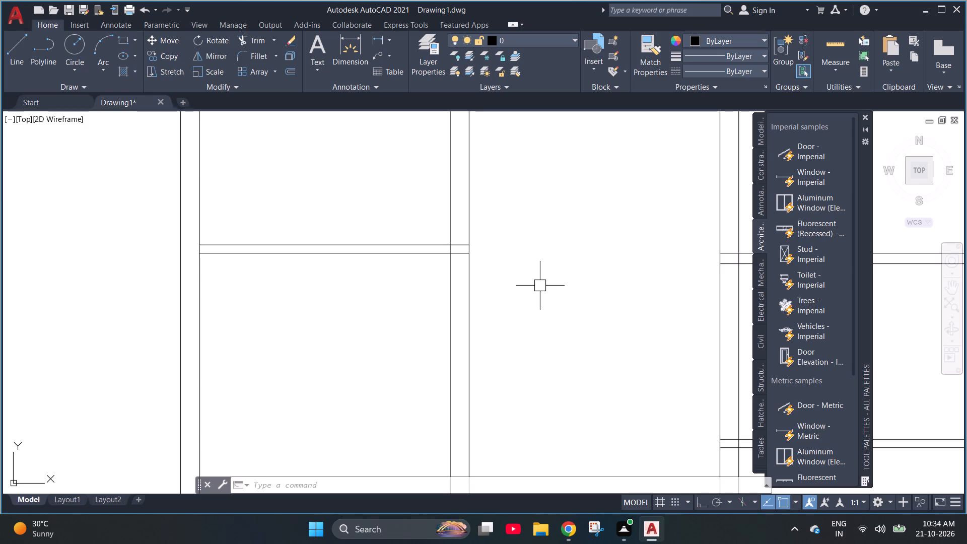
pyautogui.scroll(-1, 540, 286)
pyautogui.scroll(-4, 244, 236)
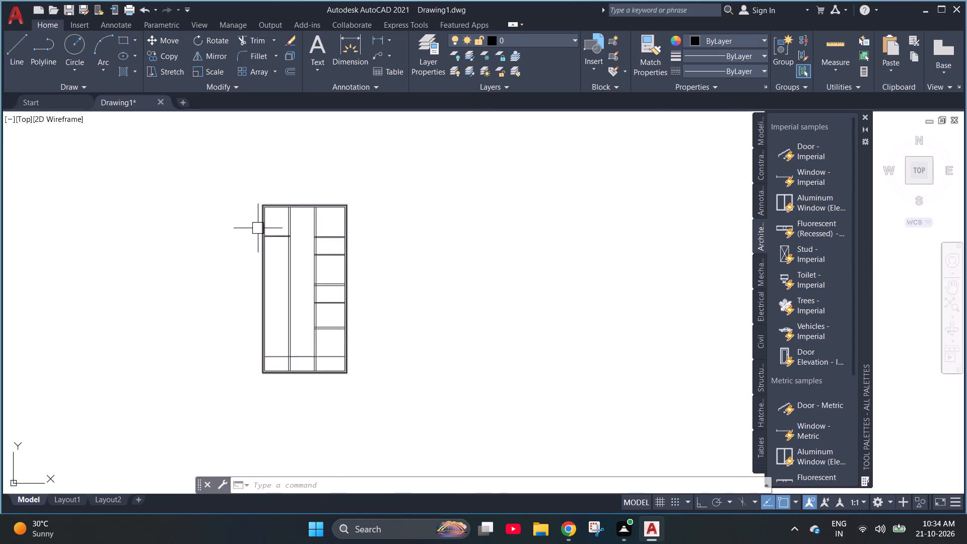
pyautogui.press('Escape')
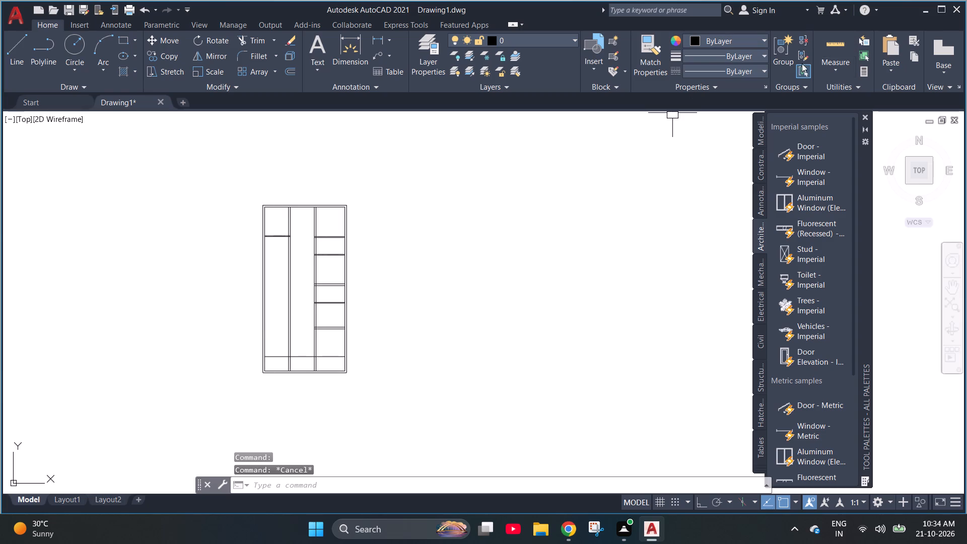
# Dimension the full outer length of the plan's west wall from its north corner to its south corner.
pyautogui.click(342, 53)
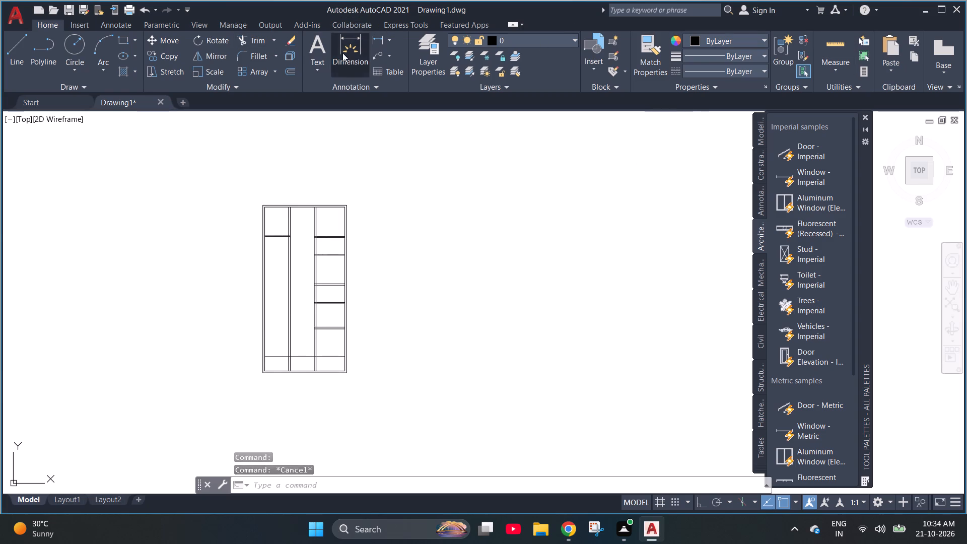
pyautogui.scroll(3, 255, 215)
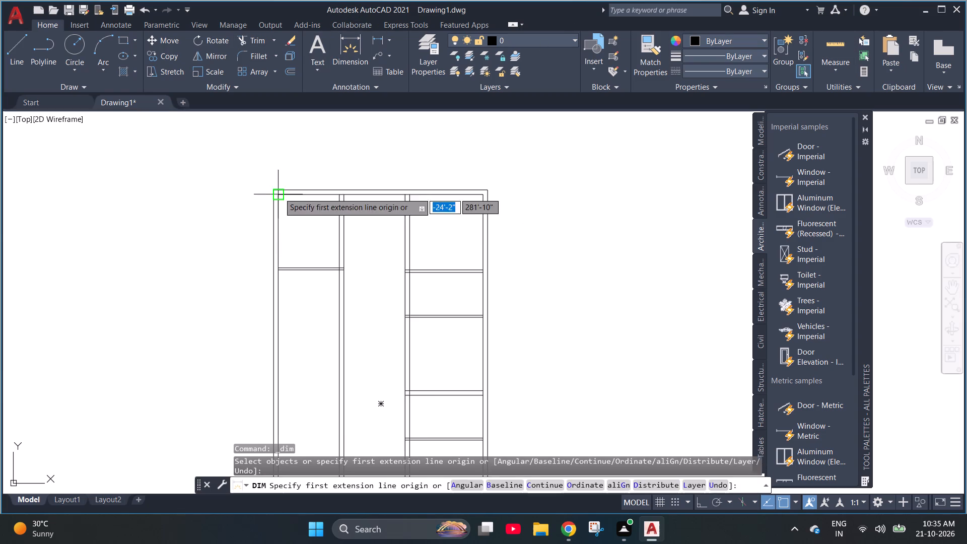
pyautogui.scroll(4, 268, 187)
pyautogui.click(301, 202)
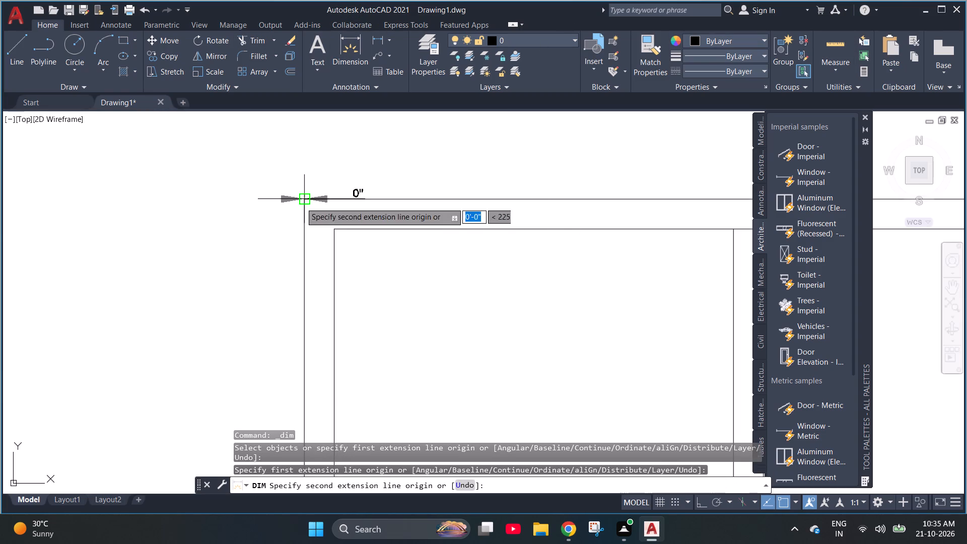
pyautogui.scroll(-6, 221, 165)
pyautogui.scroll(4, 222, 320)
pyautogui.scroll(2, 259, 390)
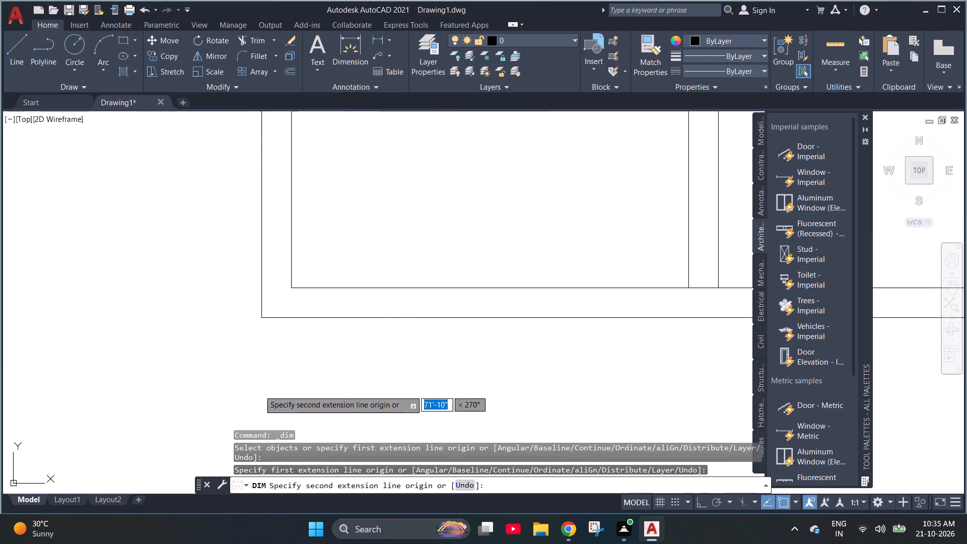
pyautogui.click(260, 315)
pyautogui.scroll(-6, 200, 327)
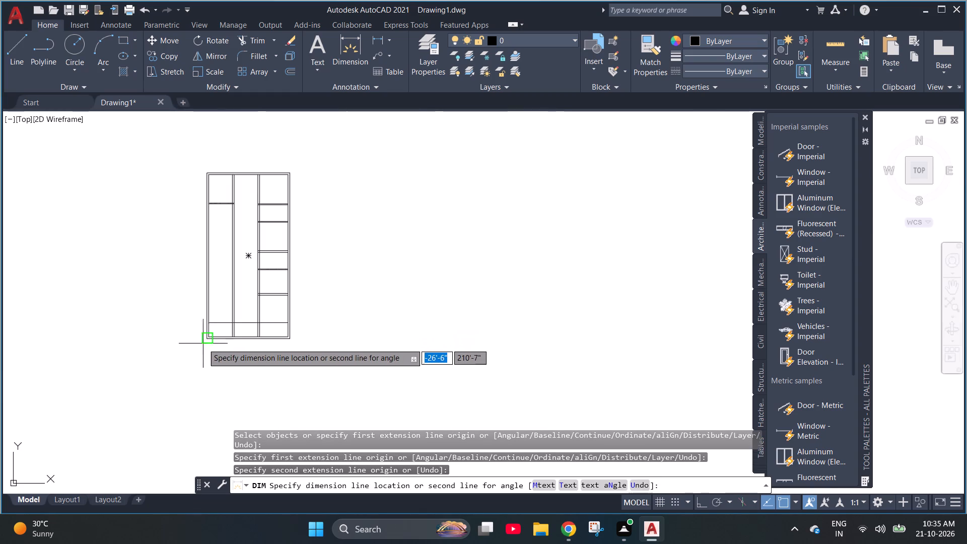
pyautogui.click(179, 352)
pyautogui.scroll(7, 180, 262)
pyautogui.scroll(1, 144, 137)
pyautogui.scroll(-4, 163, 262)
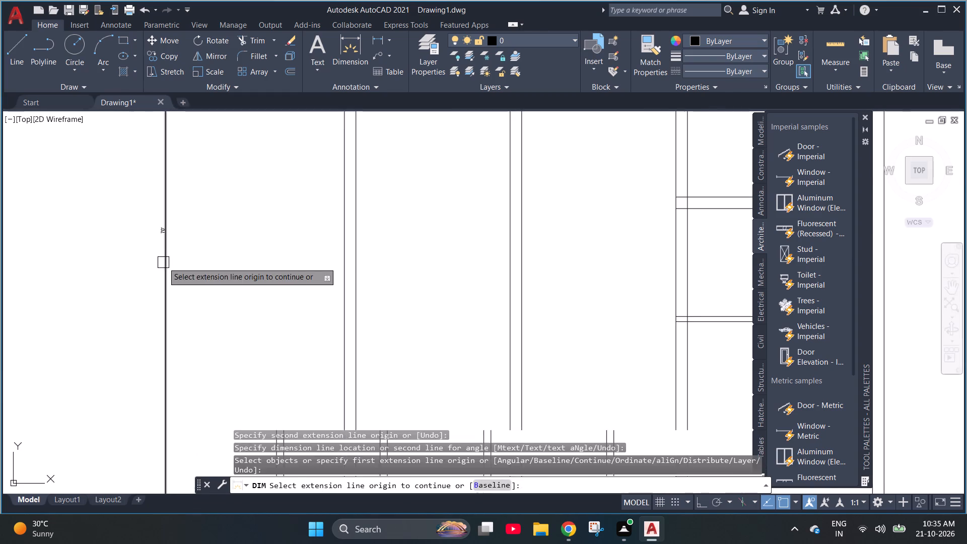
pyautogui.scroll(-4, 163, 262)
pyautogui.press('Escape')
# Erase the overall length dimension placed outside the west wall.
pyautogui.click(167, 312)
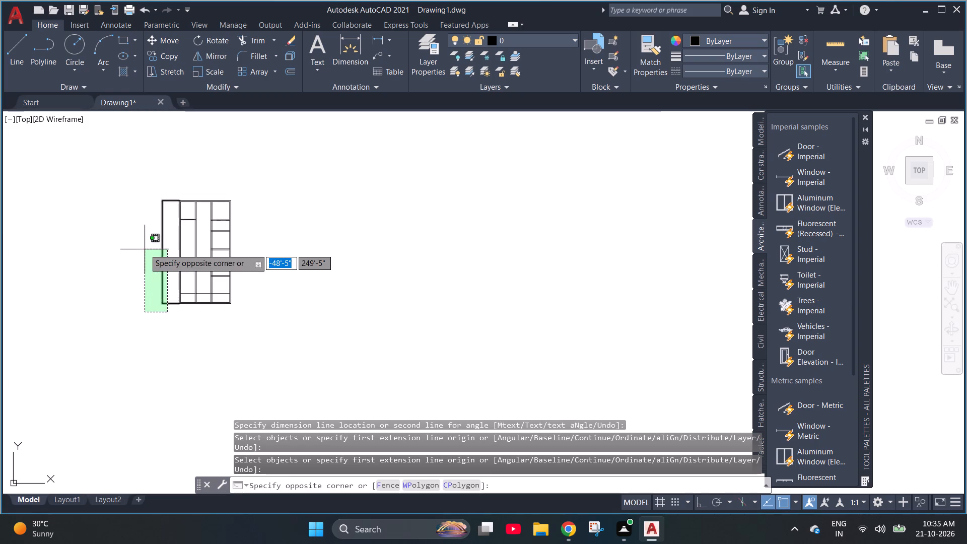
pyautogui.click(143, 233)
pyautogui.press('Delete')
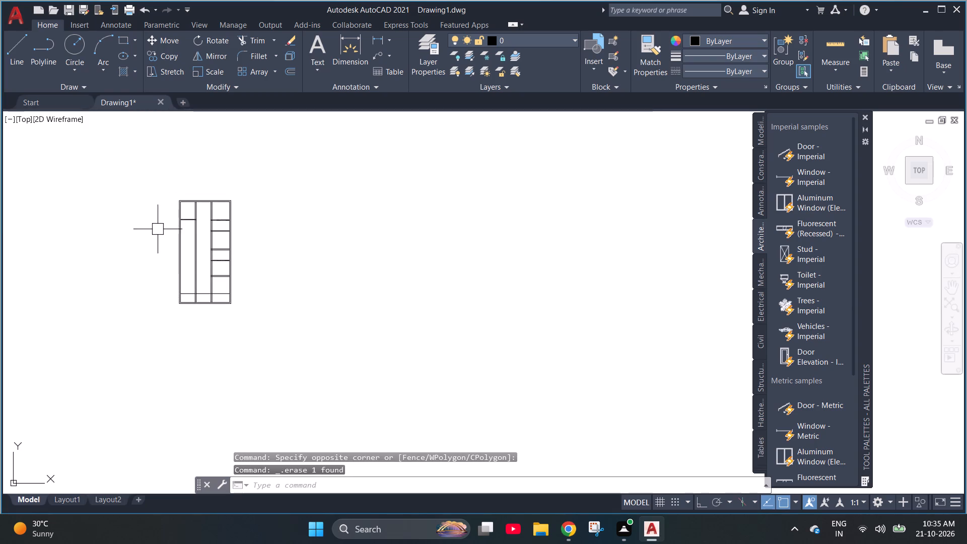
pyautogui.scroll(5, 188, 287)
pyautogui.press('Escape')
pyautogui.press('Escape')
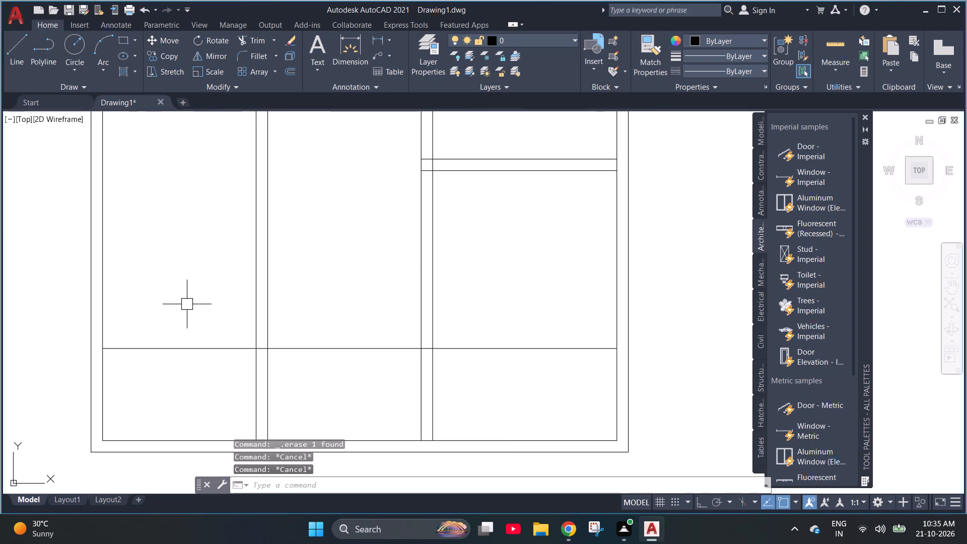
# Draw an orthogonal outline from the plan's outer southwest corner: 10' south, 35' east, and back north to the outer southeast corner.
pyautogui.write('l')
pyautogui.press('space')
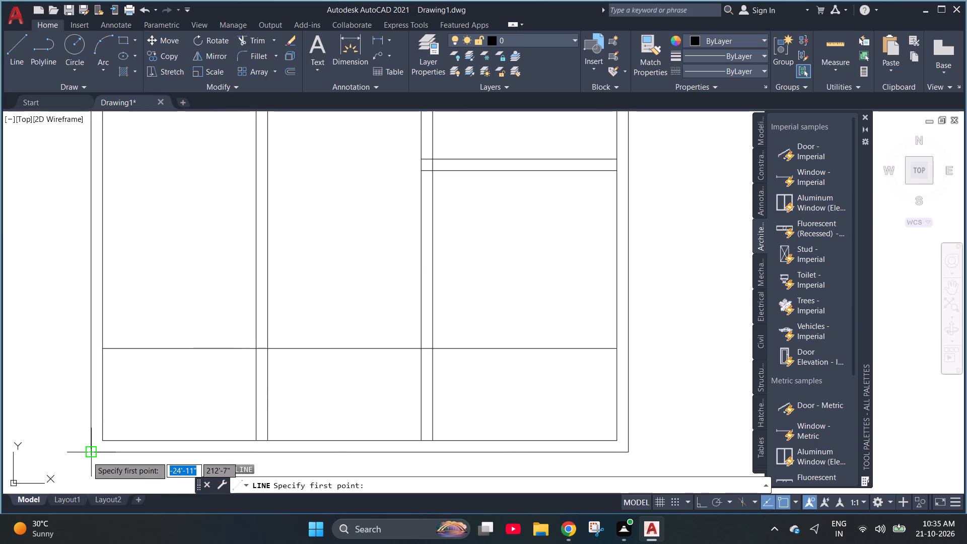
pyautogui.click(87, 456)
pyautogui.scroll(-2, 120, 335)
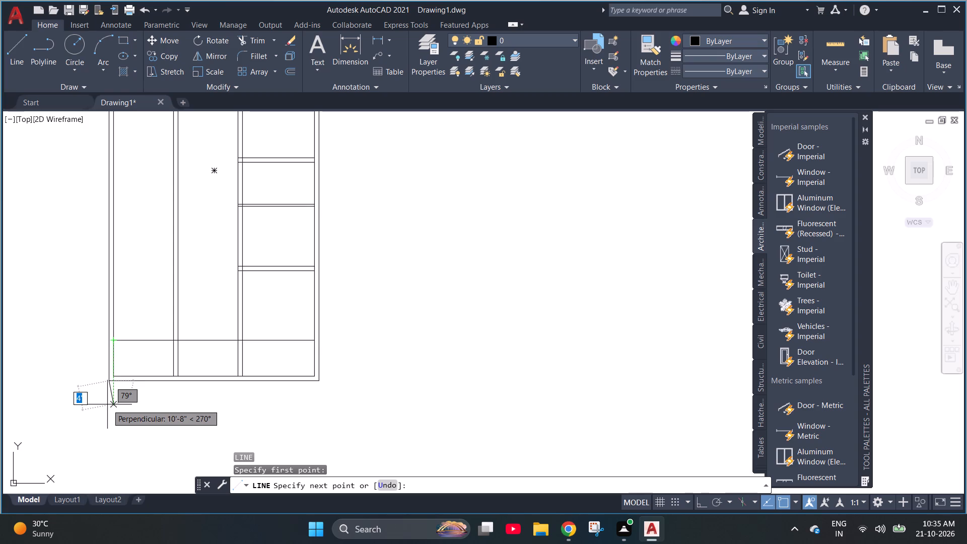
pyautogui.press('1')
pyautogui.write("0'")
pyautogui.press('Return')
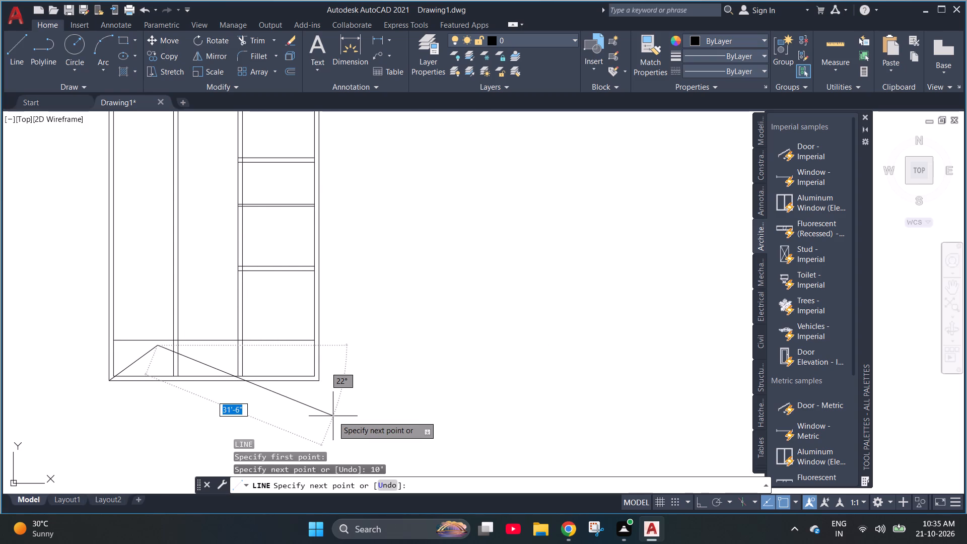
pyautogui.hotkey('ctrl', 'z')
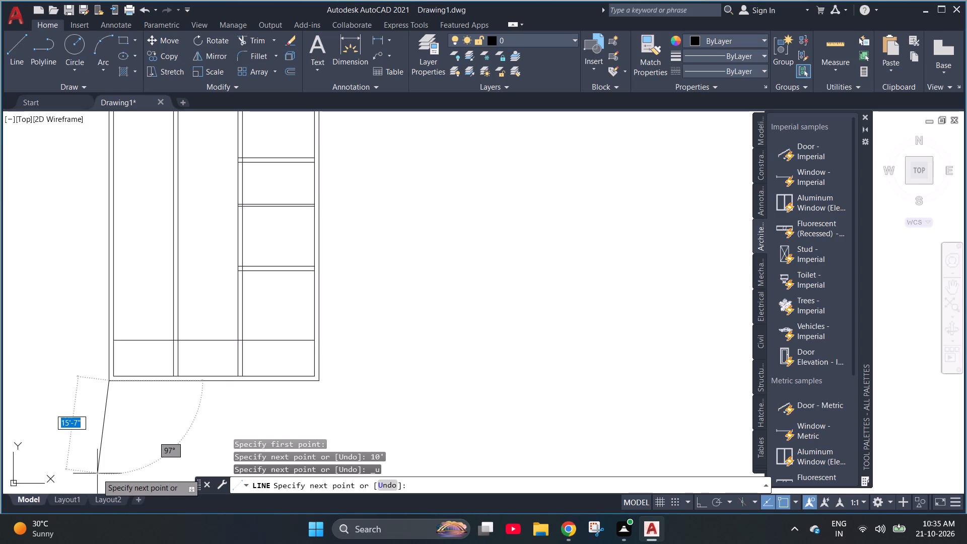
pyautogui.press('F8')
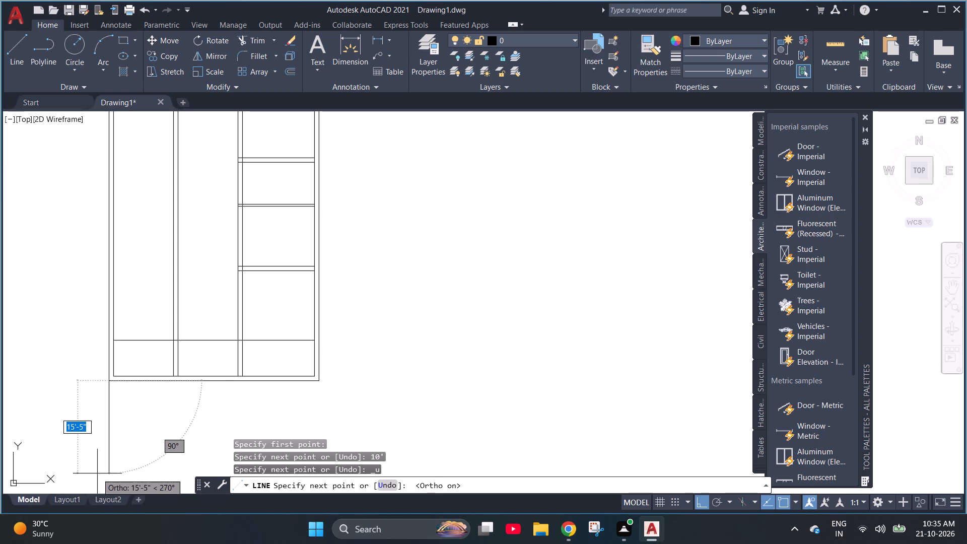
pyautogui.write("10'")
pyautogui.press('Return')
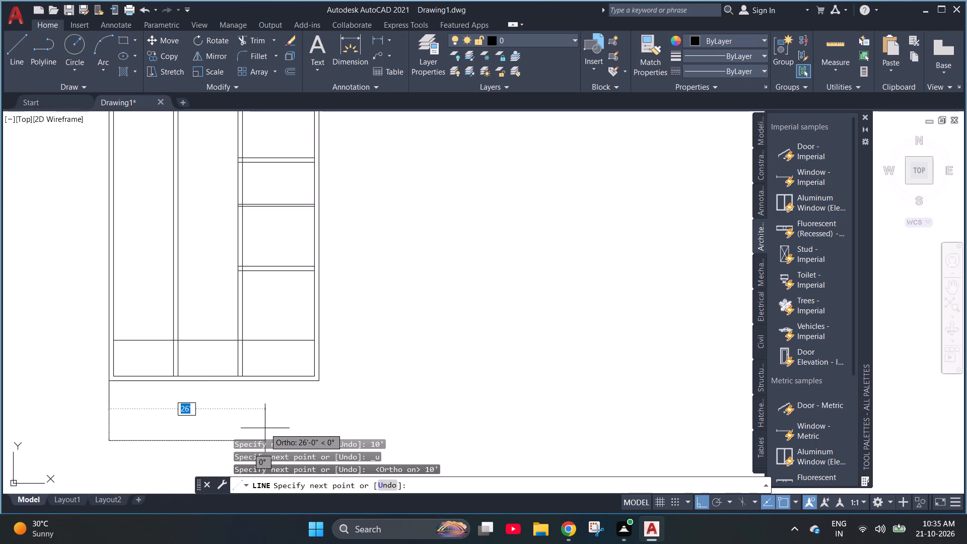
pyautogui.write("35'")
pyautogui.press('Return')
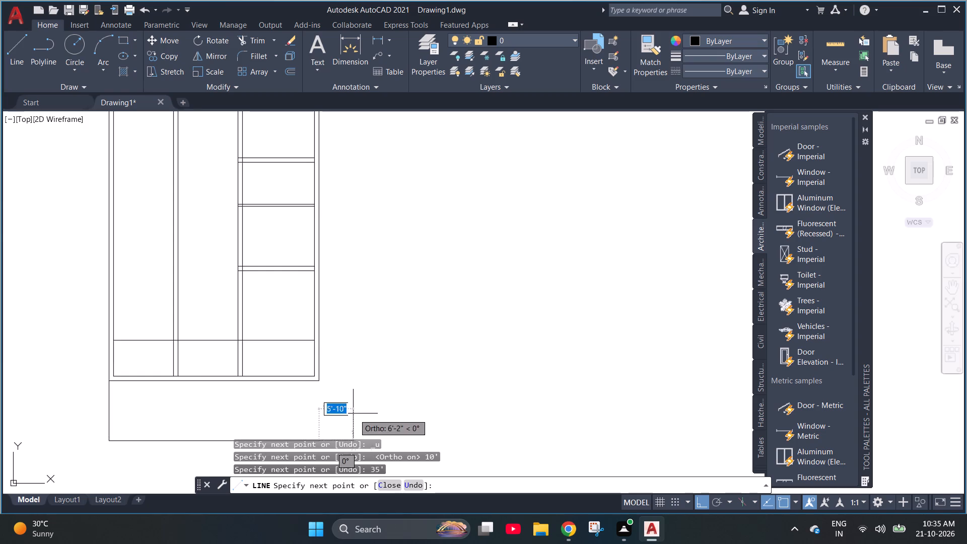
pyautogui.scroll(2, 321, 382)
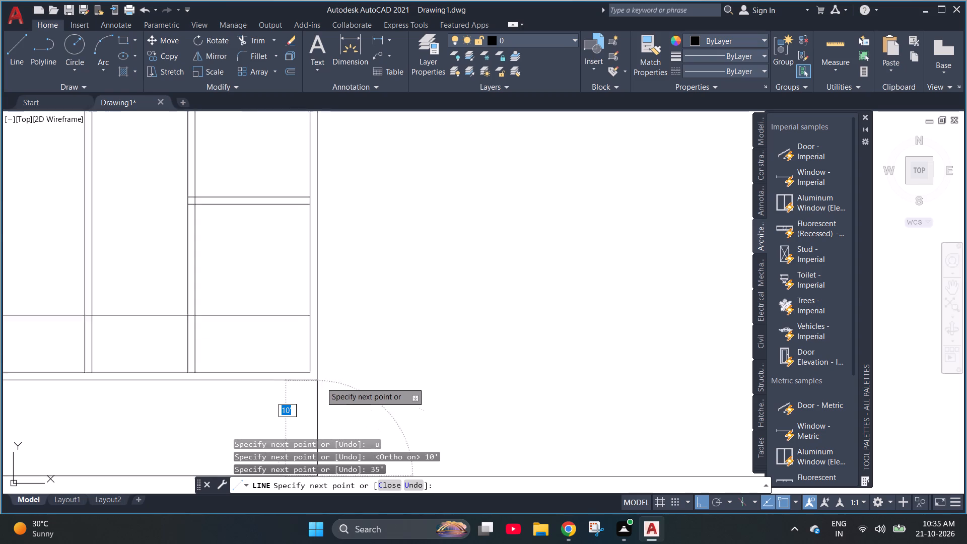
pyautogui.scroll(2, 321, 382)
pyautogui.click(300, 374)
pyautogui.scroll(-2, 383, 349)
pyautogui.press('Escape')
pyautogui.scroll(-2, 378, 351)
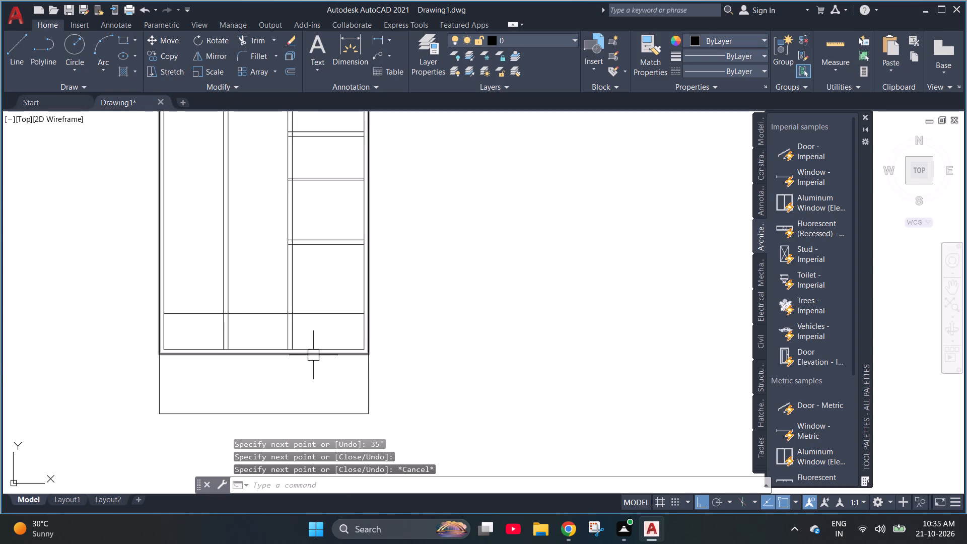
# Remove the old south wall by erasing its inner line and trimming its outer line between the side walls.
pyautogui.click(313, 355)
pyautogui.press('Delete')
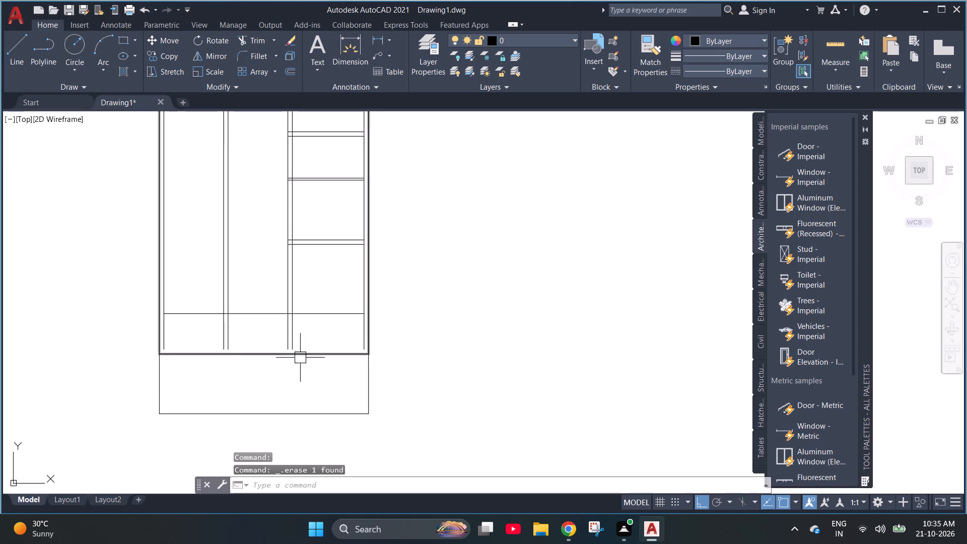
pyautogui.click(233, 353)
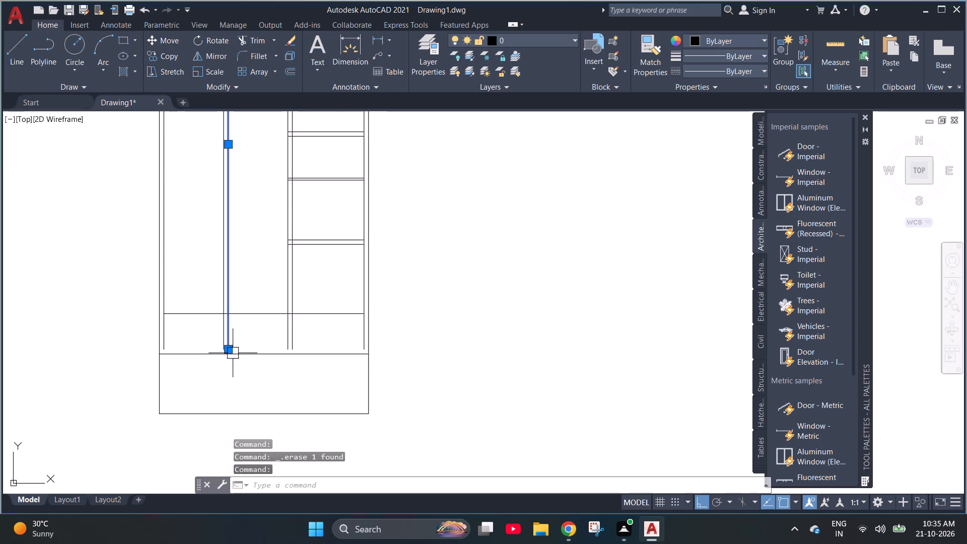
pyautogui.press('Escape')
pyautogui.write('tr')
pyautogui.press('space')
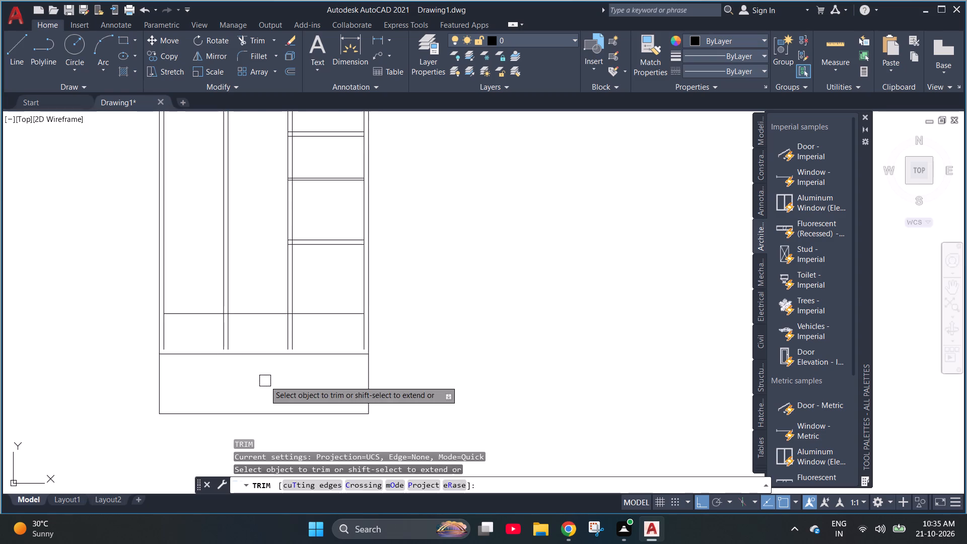
pyautogui.click(265, 381)
pyautogui.click(256, 342)
pyautogui.press('Escape')
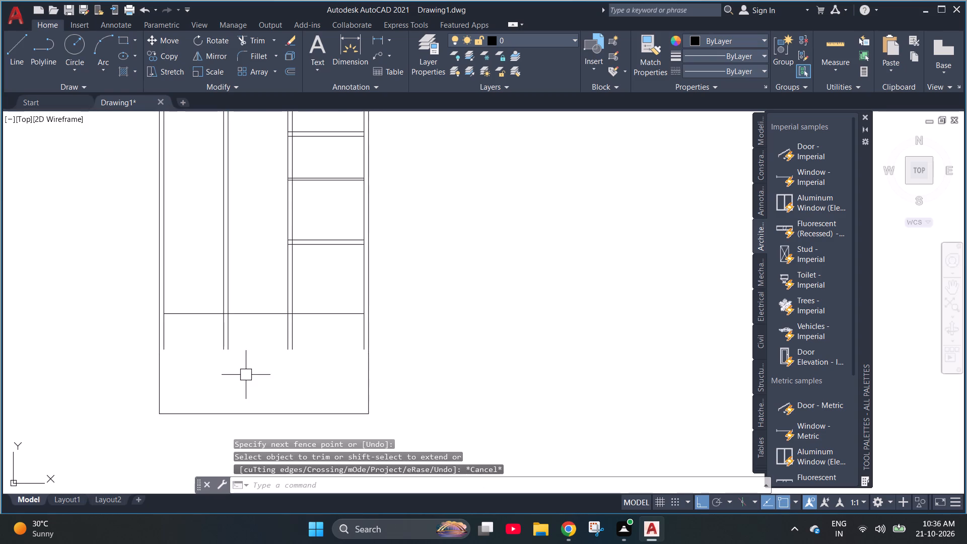
pyautogui.press('Escape')
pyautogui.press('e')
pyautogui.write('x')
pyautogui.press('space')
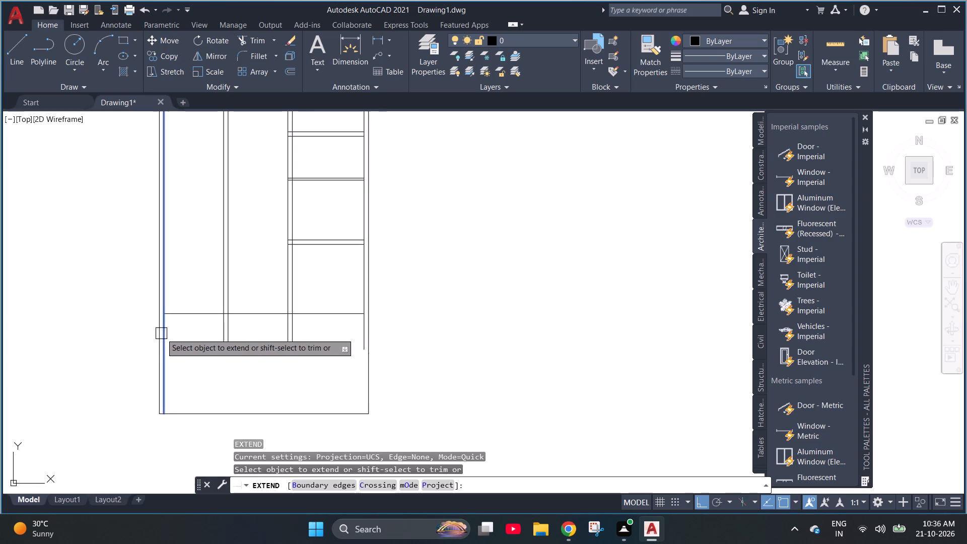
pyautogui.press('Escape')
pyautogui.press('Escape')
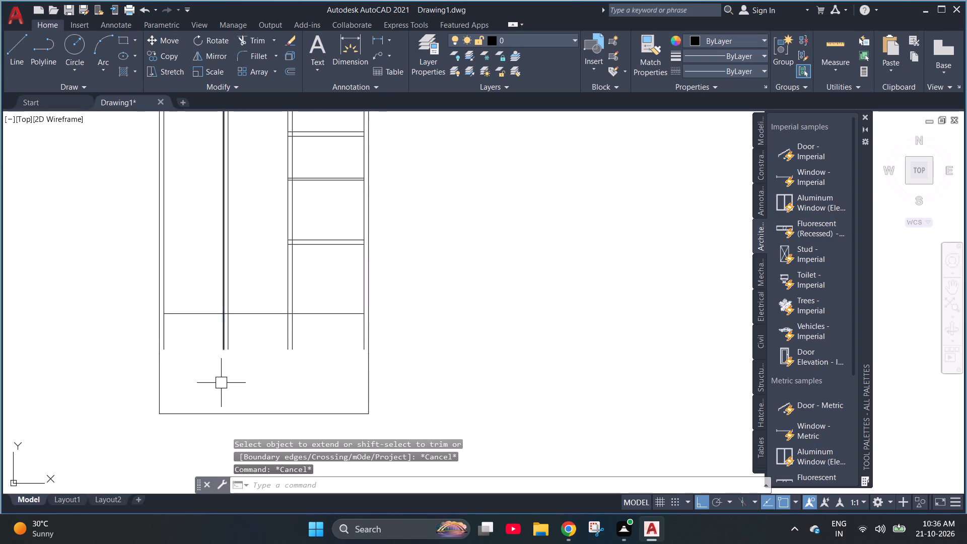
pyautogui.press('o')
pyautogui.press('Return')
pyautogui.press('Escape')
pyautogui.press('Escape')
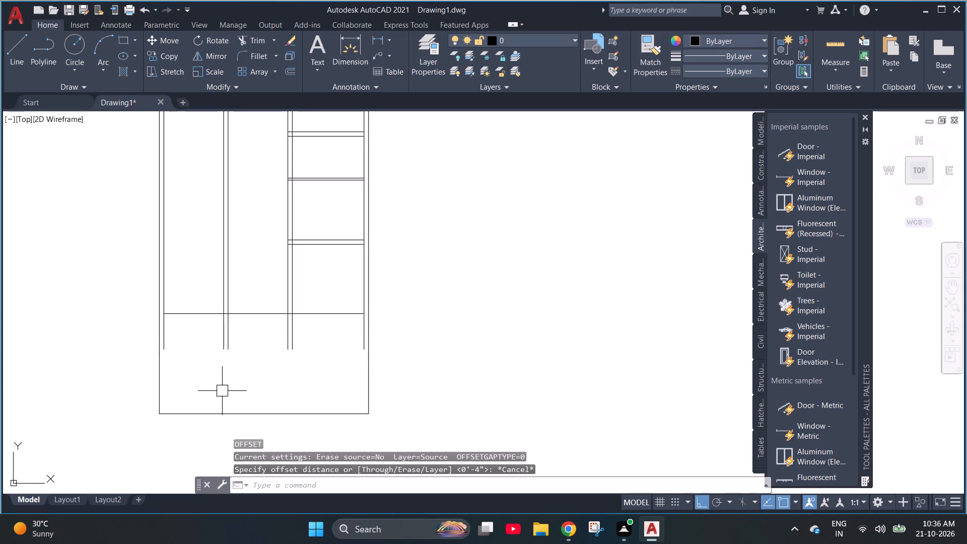
# Offset the new south boundary line 9" inward to form the south wall's thickness.
pyautogui.press('o')
pyautogui.press('Return')
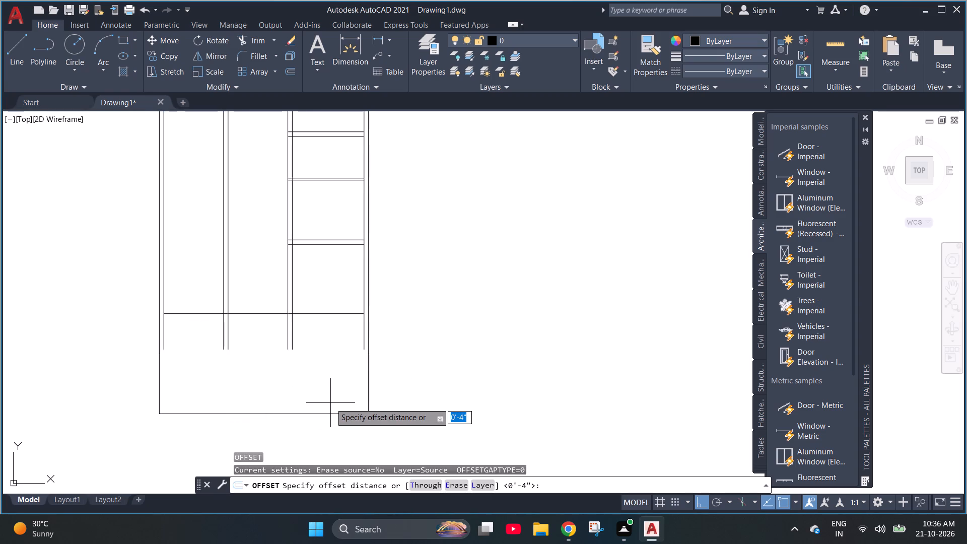
pyautogui.write('9"')
pyautogui.press('Return')
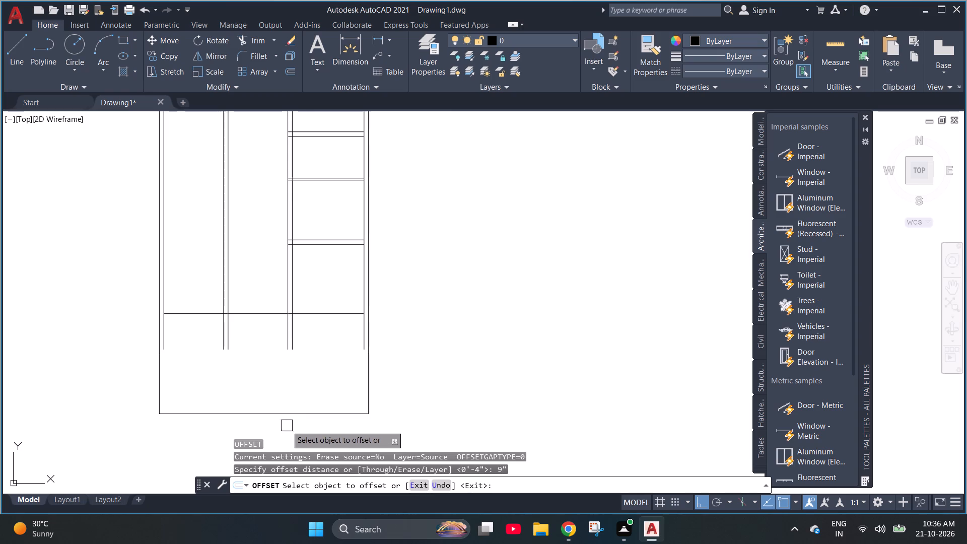
pyautogui.click(278, 415)
pyautogui.click(288, 398)
pyautogui.press('Escape')
pyautogui.press('Escape')
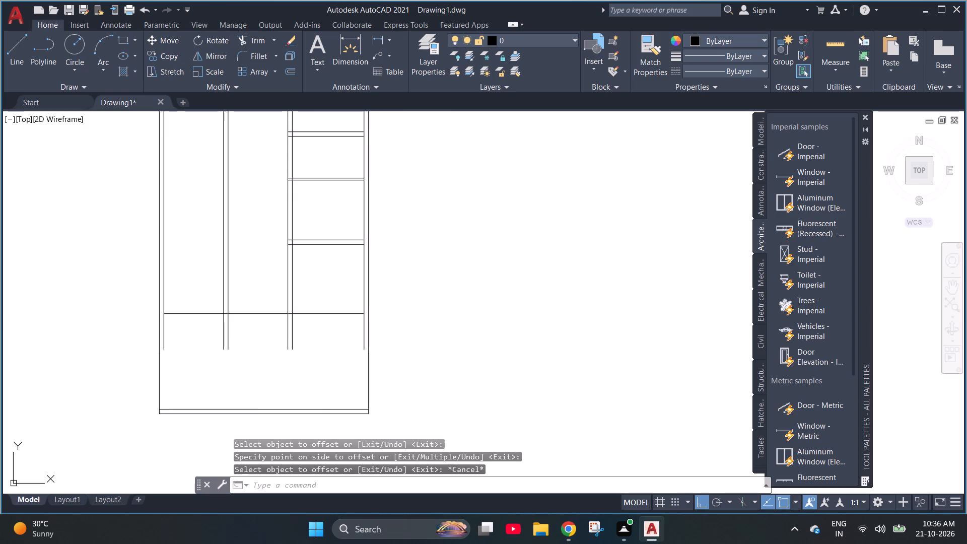
# Extend the inner west and east wall lines and both vertical partitions' lines to the new south wall's inner line.
pyautogui.press('e')
pyautogui.press('x')
pyautogui.press('space')
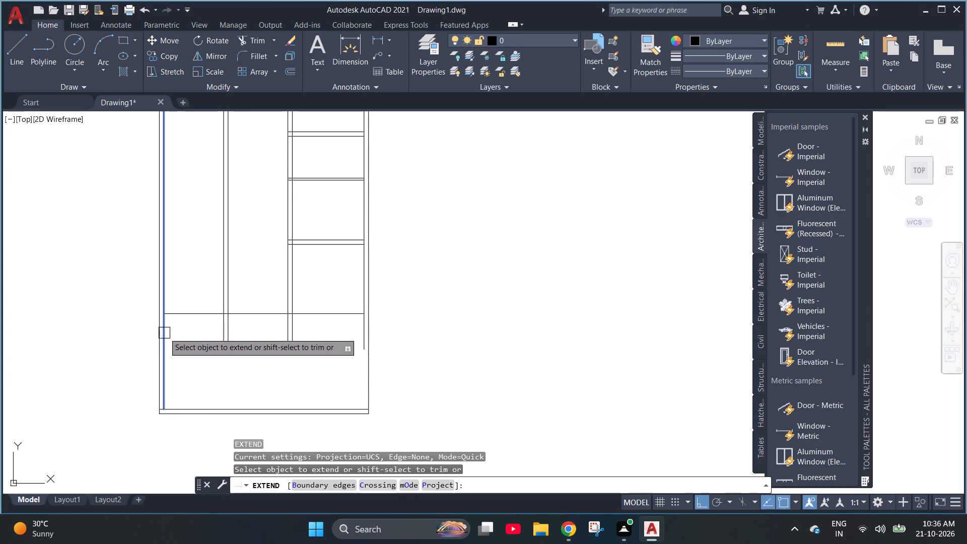
pyautogui.click(165, 333)
pyautogui.click(225, 326)
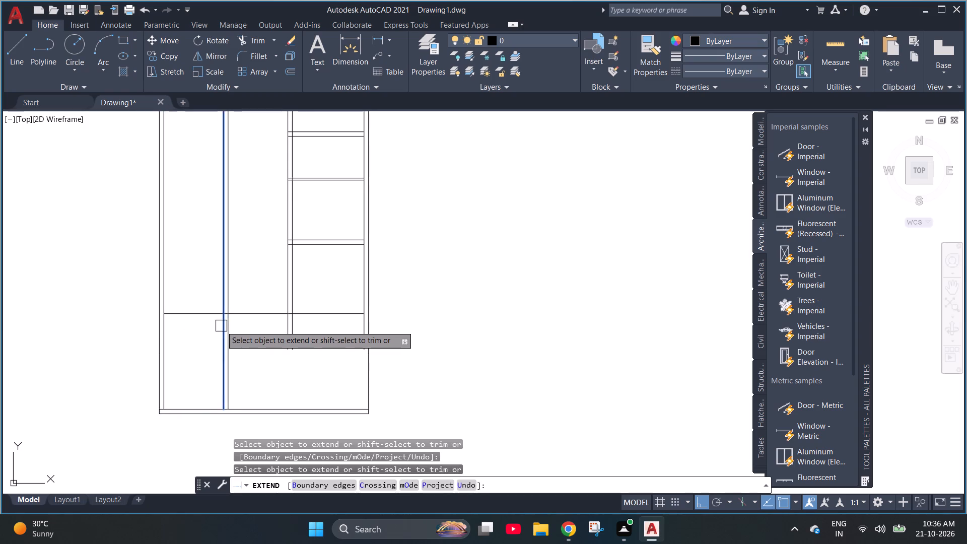
pyautogui.click(221, 326)
pyautogui.click(284, 324)
pyautogui.click(294, 324)
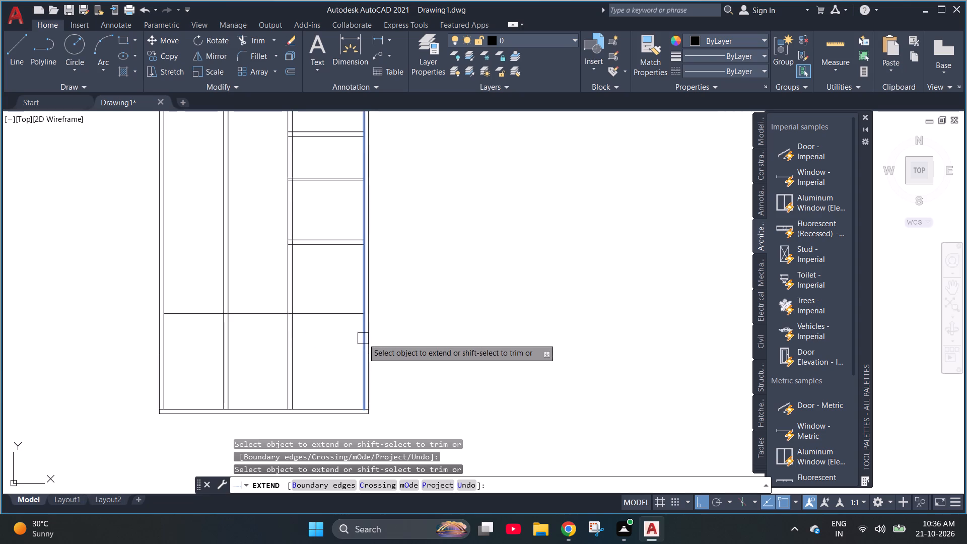
pyautogui.click(364, 337)
pyautogui.press('Escape')
pyautogui.press('Escape')
# Trim the overlapping ends of the south wall's inner line at the southwest and southeast corners.
pyautogui.write('tr')
pyautogui.press('space')
pyautogui.scroll(4, 165, 420)
pyautogui.scroll(2, 104, 381)
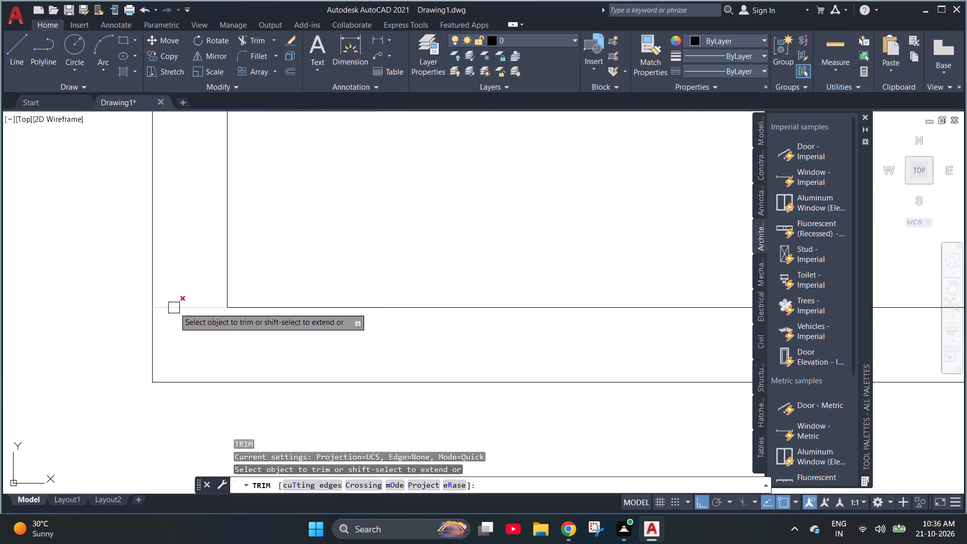
pyautogui.moveTo(194, 274); pyautogui.dragTo(186, 292)
pyautogui.moveTo(190, 257); pyautogui.dragTo(292, 371)
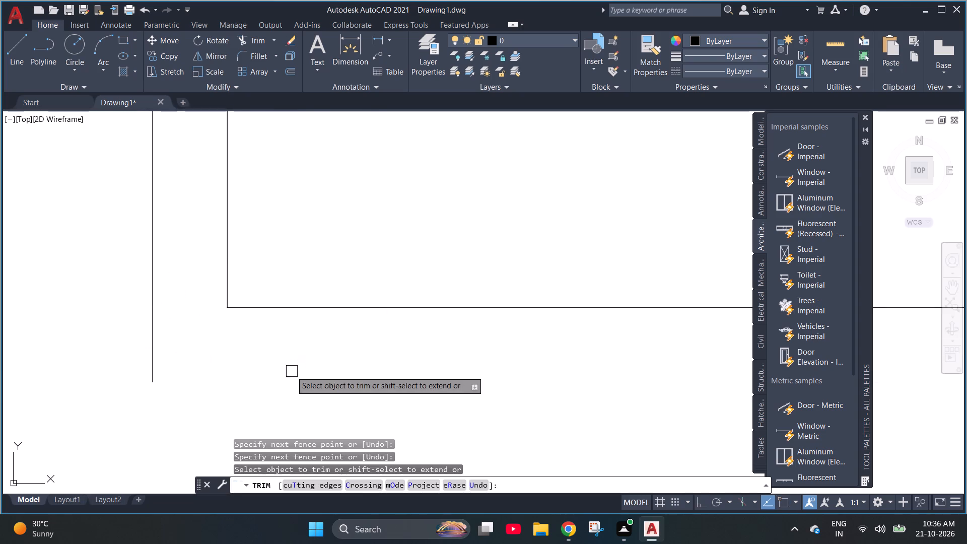
pyautogui.hotkey('ctrl', 'z')
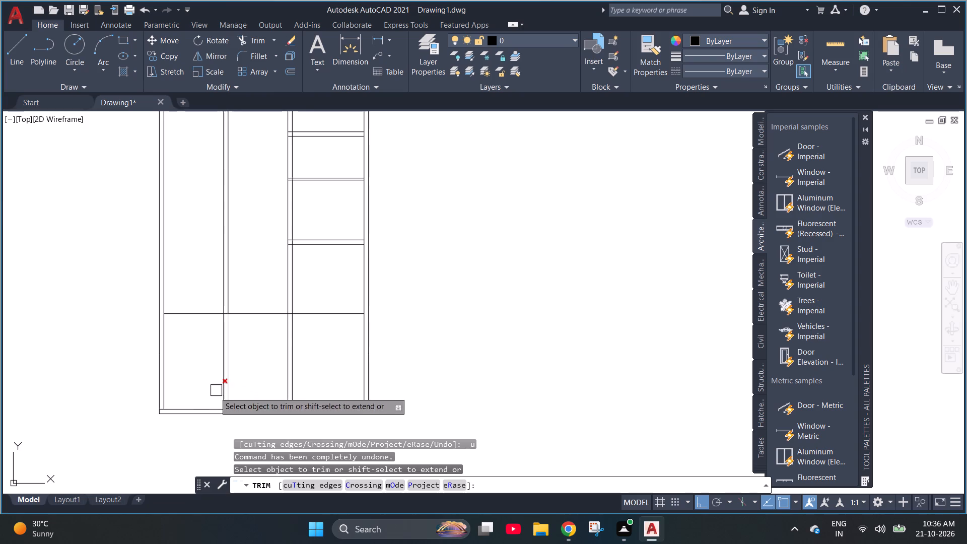
pyautogui.scroll(4, 149, 434)
pyautogui.scroll(2, 213, 310)
pyautogui.moveTo(243, 199); pyautogui.dragTo(248, 275)
pyautogui.scroll(-2, 157, 261)
pyautogui.scroll(-1, 280, 212)
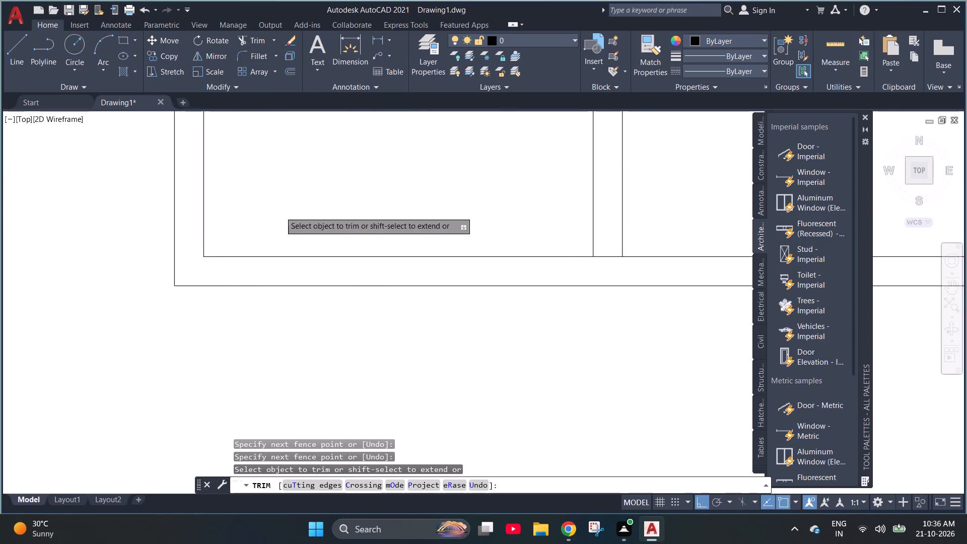
pyautogui.scroll(-2, 282, 212)
pyautogui.scroll(5, 634, 215)
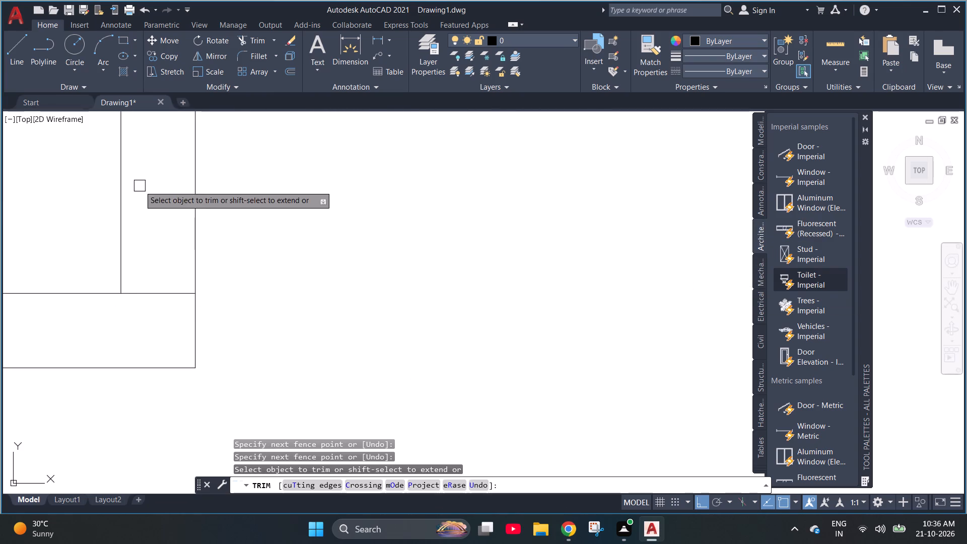
pyautogui.moveTo(150, 256); pyautogui.dragTo(149, 364)
pyautogui.scroll(-5, 181, 338)
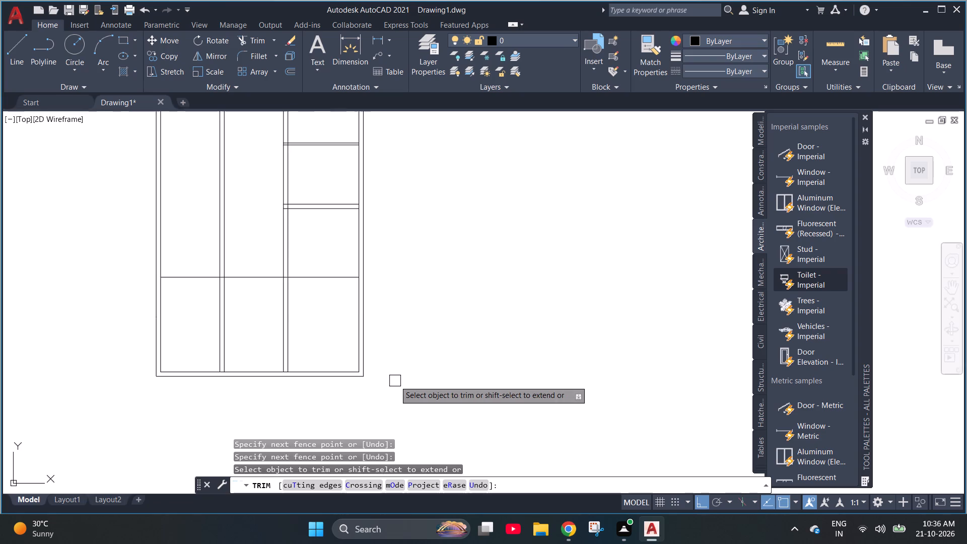
pyautogui.scroll(-2, 395, 381)
pyautogui.press('Escape')
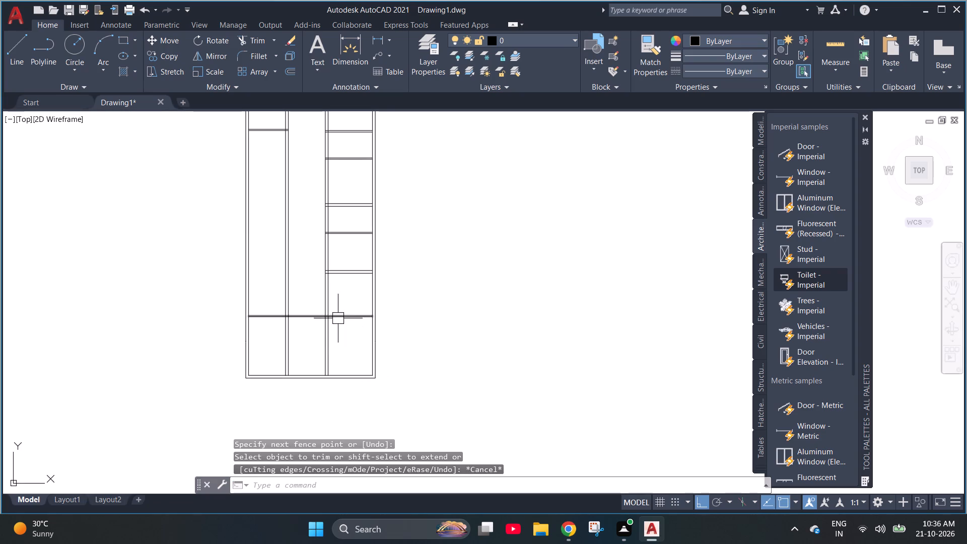
# Erase all interior partition lines, including the horizontal line of the south strip, keeping only the double-line outer walls.
pyautogui.click(339, 336)
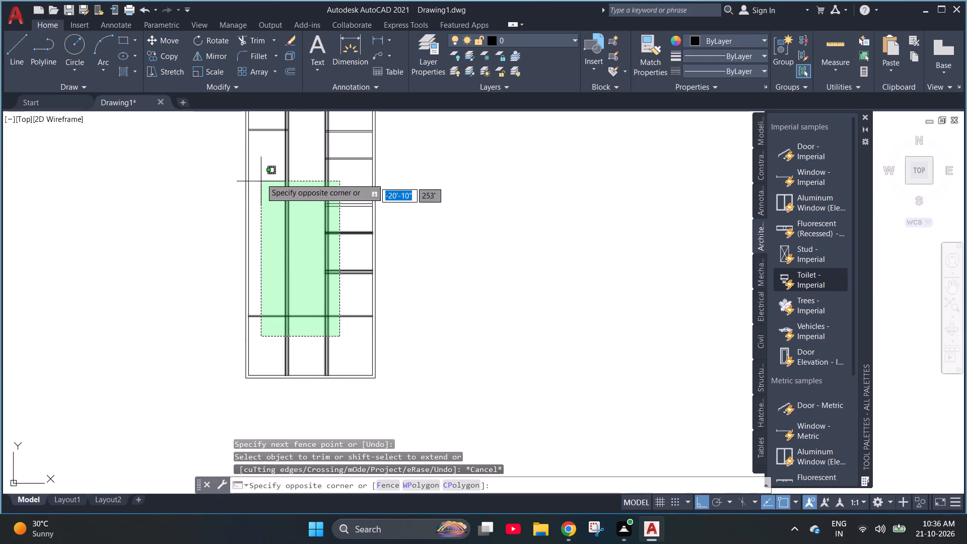
pyautogui.click(265, 127)
pyautogui.scroll(-2, 290, 251)
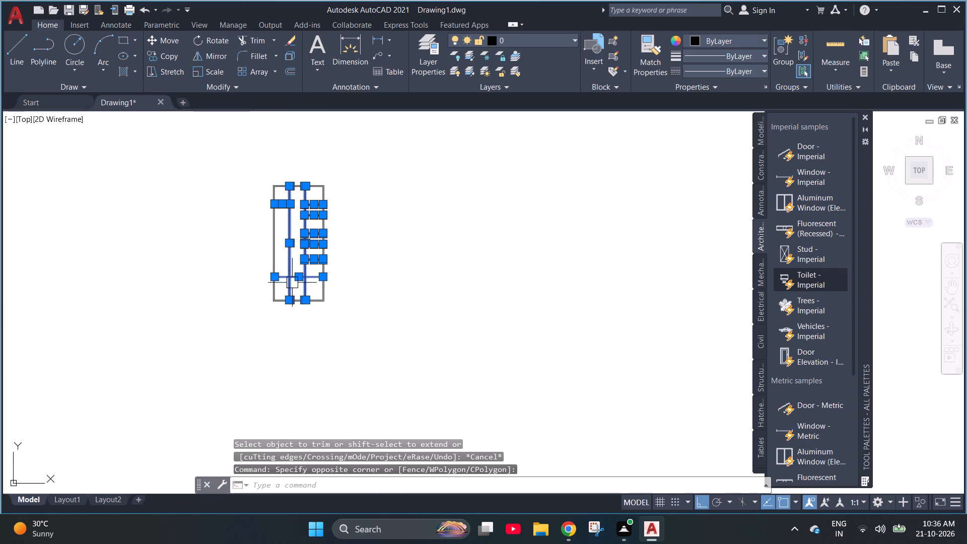
pyautogui.scroll(2, 299, 210)
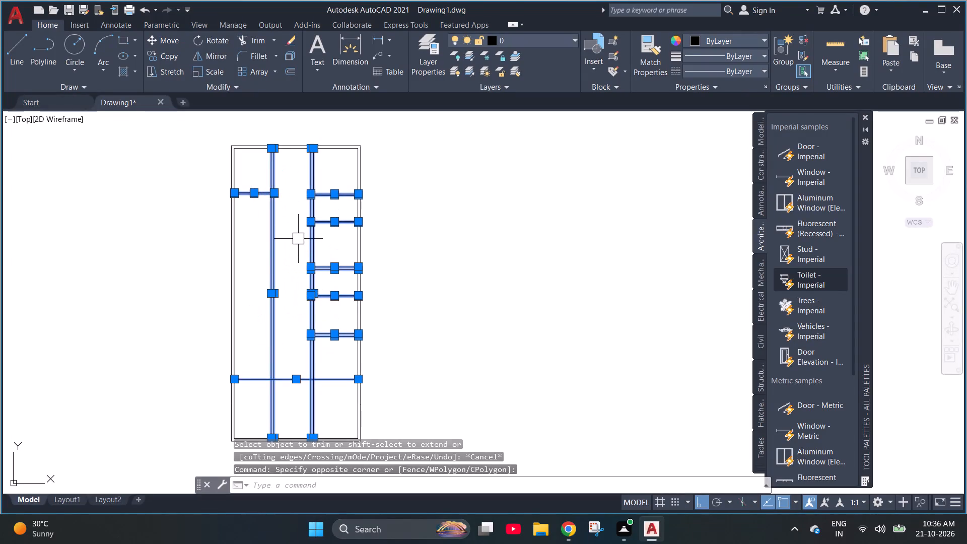
pyautogui.press('Delete')
pyautogui.press('Escape')
pyautogui.press('Escape')
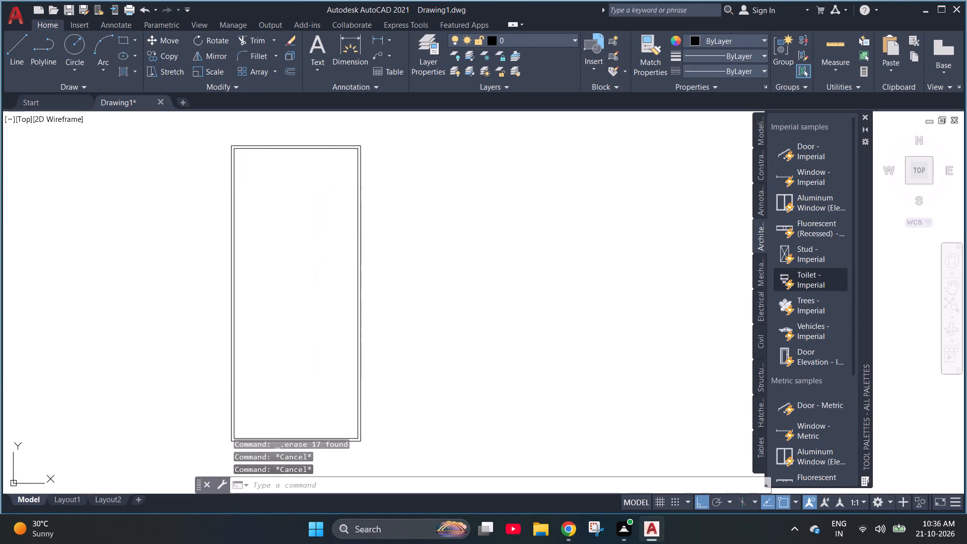
pyautogui.press('Escape')
pyautogui.press('Escape')
pyautogui.press('Escape')
pyautogui.press('Escape')
pyautogui.press('Escape')
pyautogui.press('Escape')
pyautogui.press('Escape')
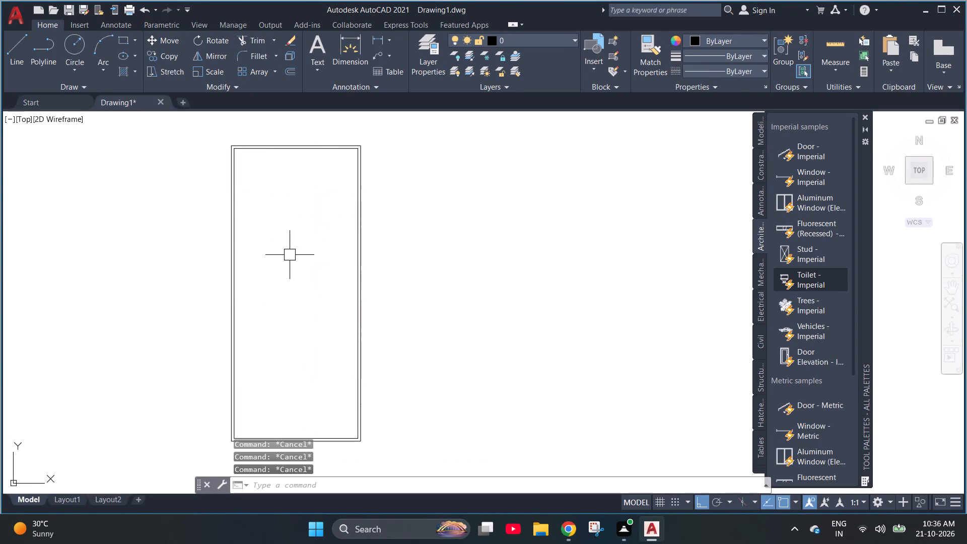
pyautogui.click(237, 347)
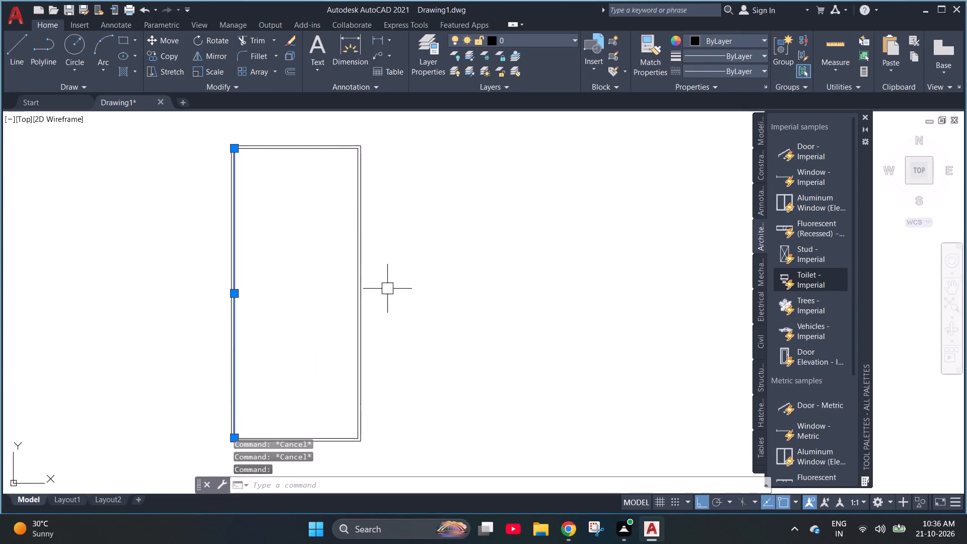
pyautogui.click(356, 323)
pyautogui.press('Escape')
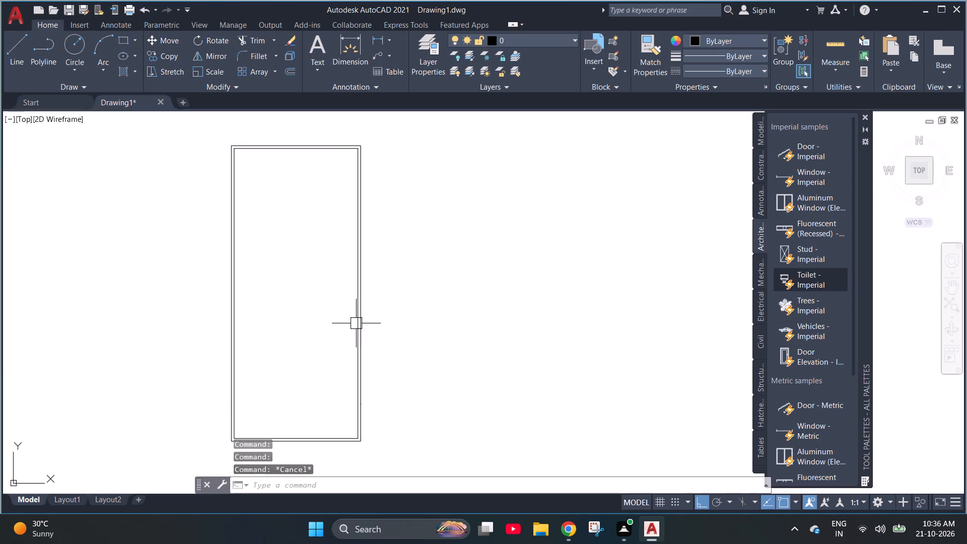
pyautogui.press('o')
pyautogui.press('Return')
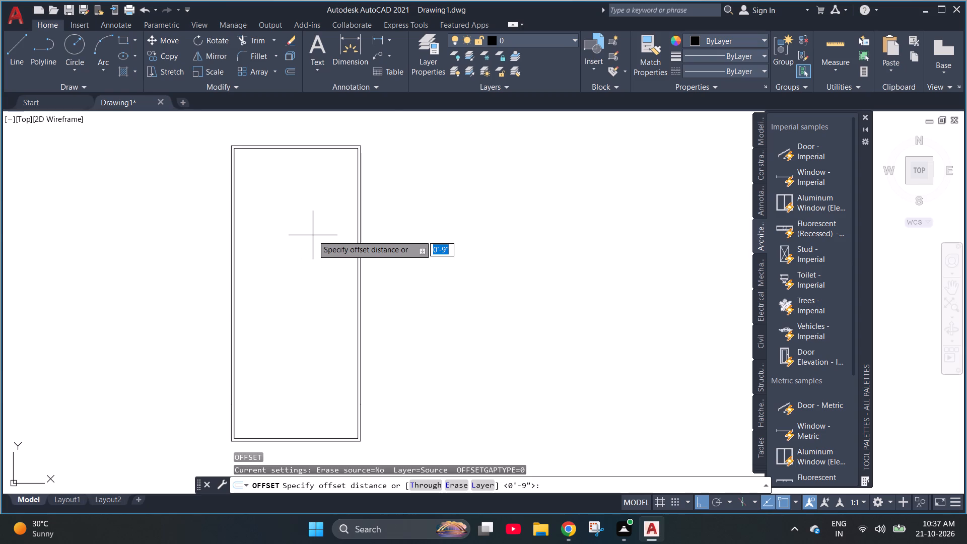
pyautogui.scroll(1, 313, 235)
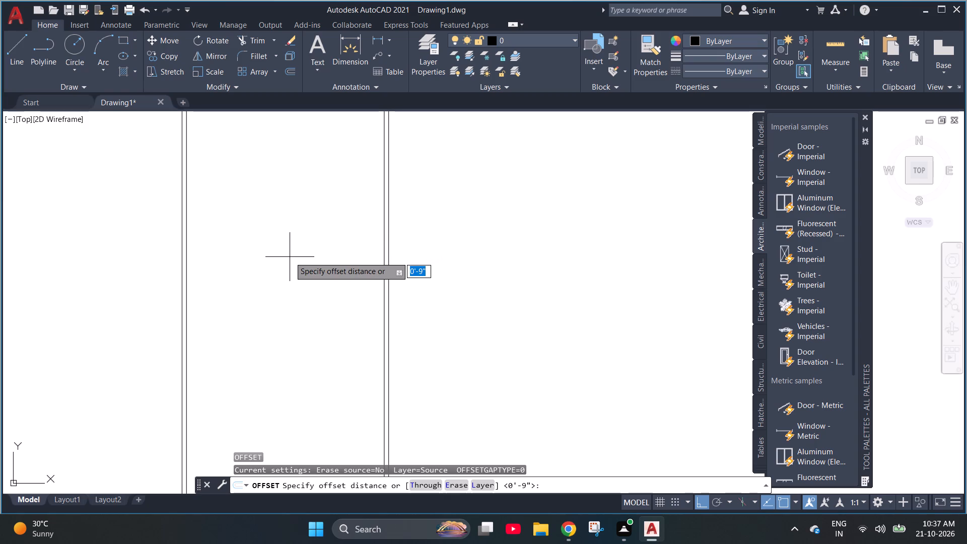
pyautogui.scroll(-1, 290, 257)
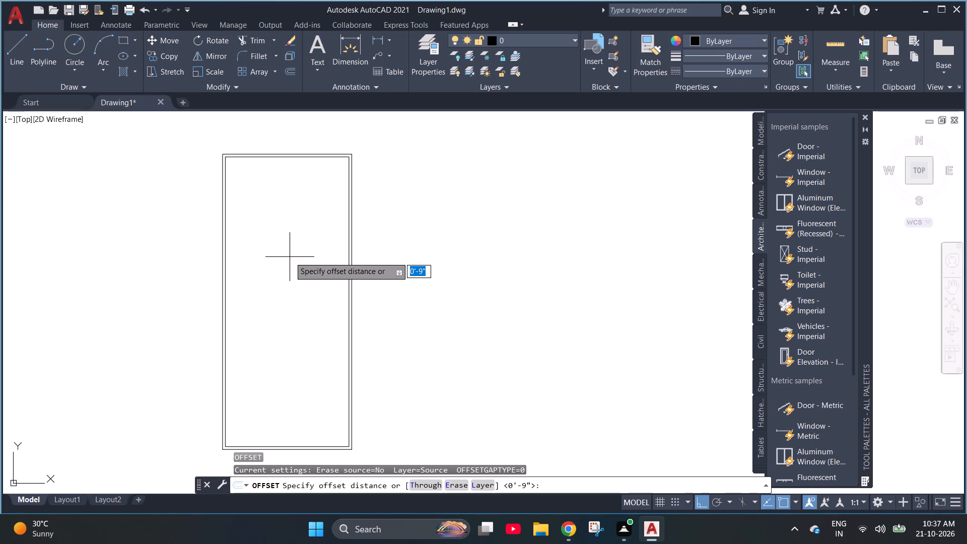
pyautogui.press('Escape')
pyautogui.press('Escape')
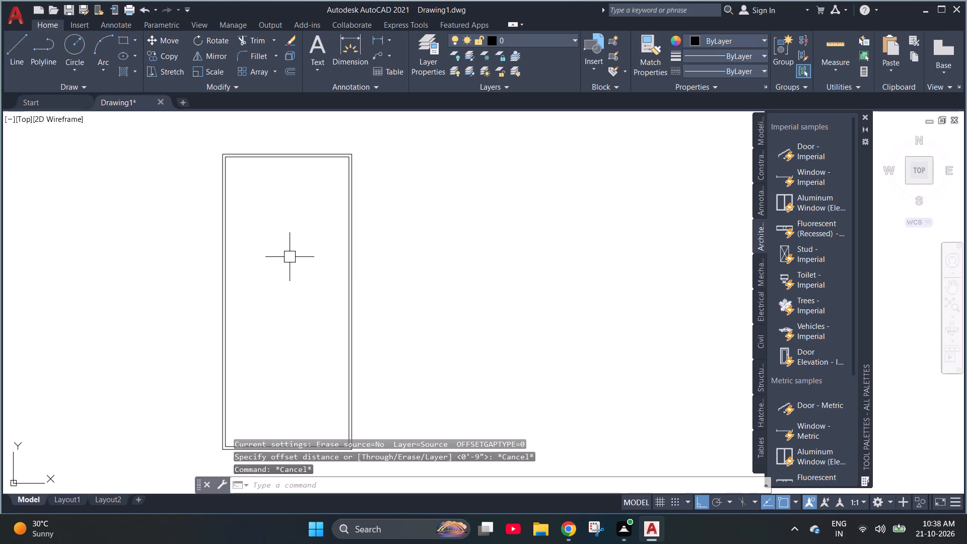
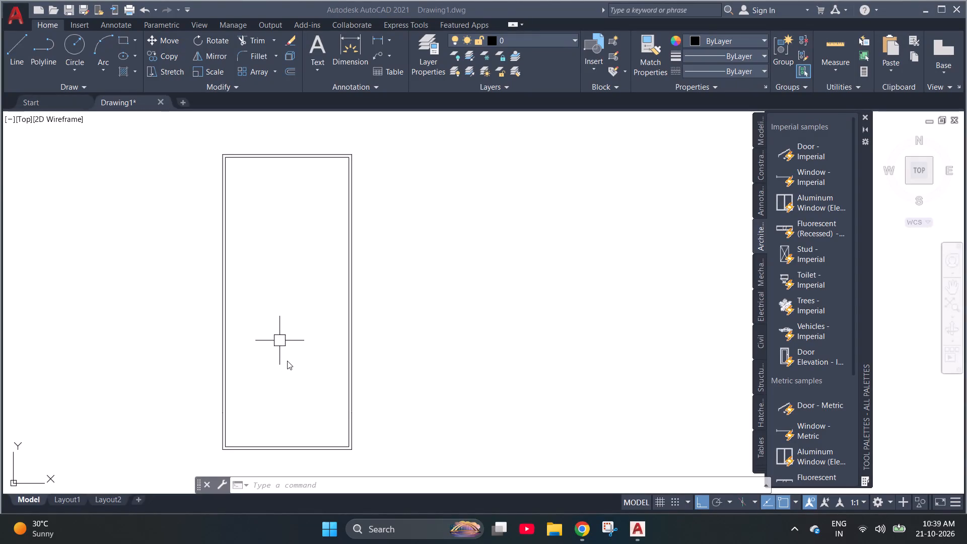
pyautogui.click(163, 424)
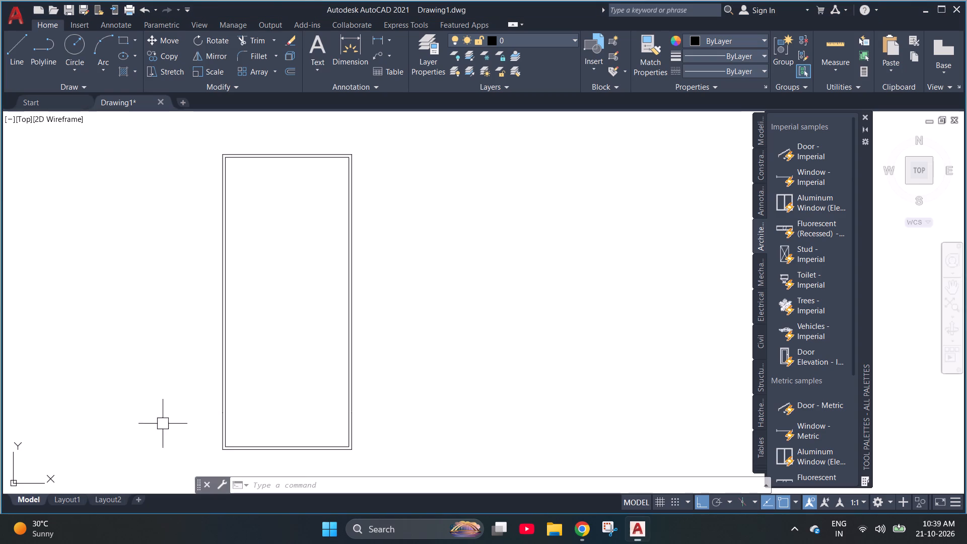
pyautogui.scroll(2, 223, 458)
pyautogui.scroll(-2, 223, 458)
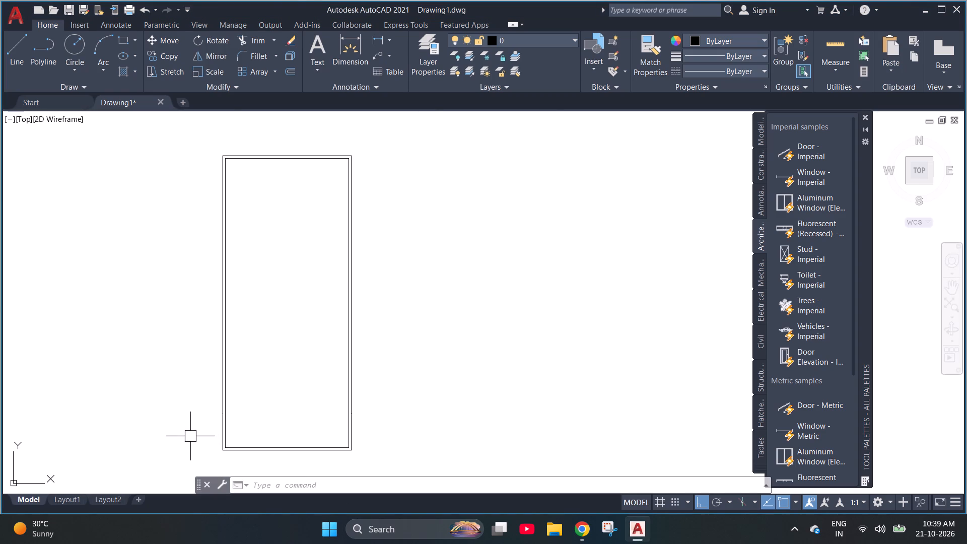
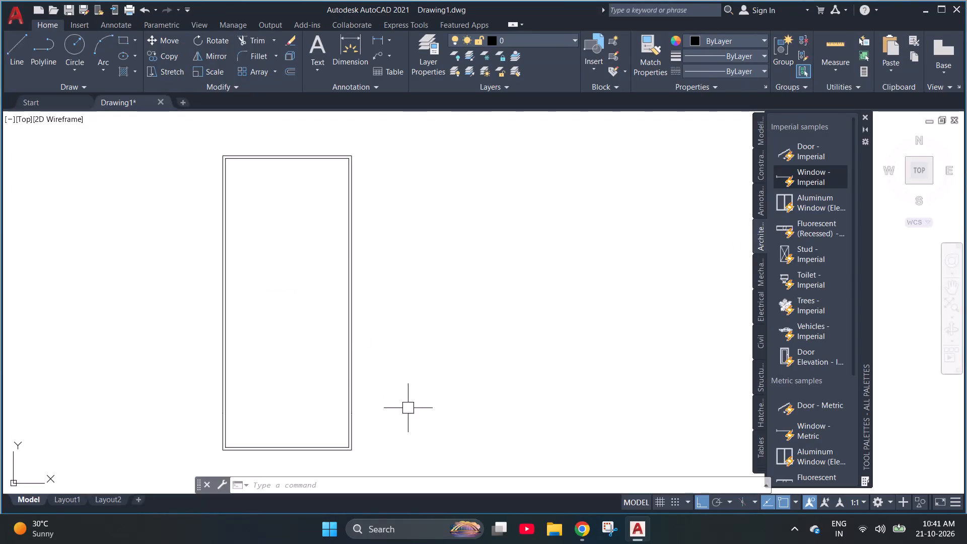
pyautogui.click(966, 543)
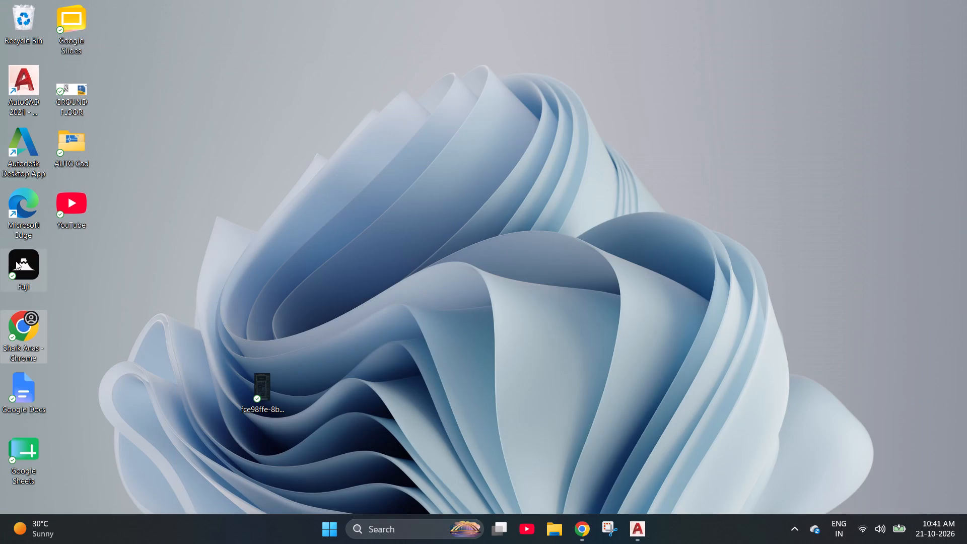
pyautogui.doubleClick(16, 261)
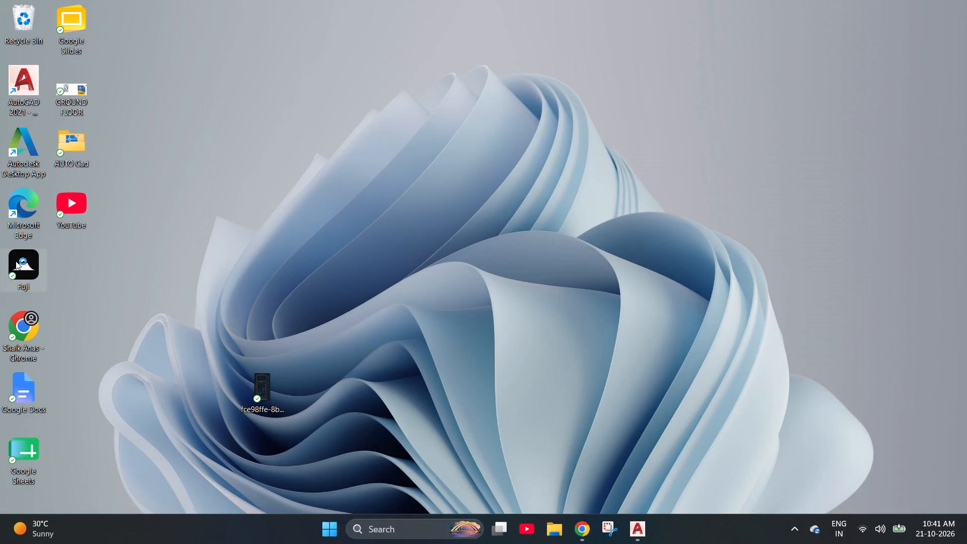
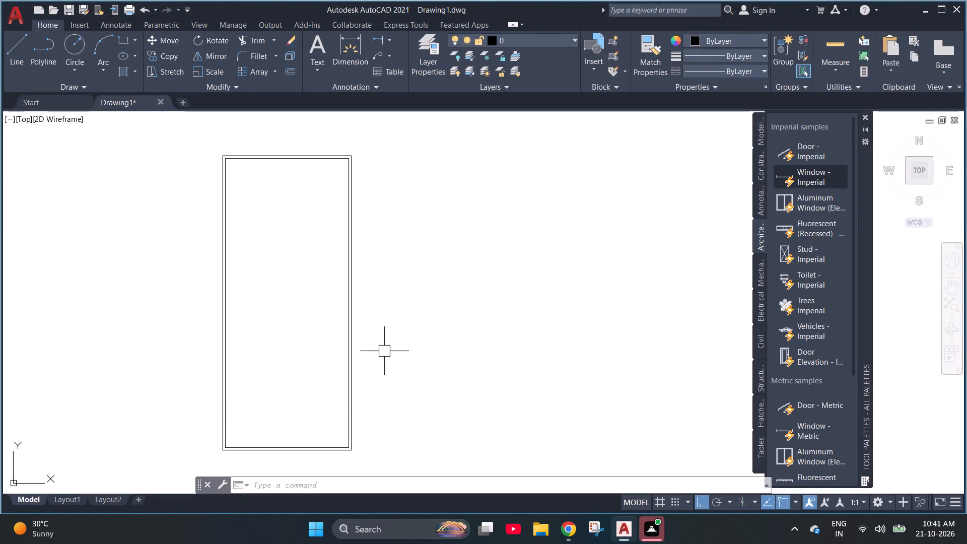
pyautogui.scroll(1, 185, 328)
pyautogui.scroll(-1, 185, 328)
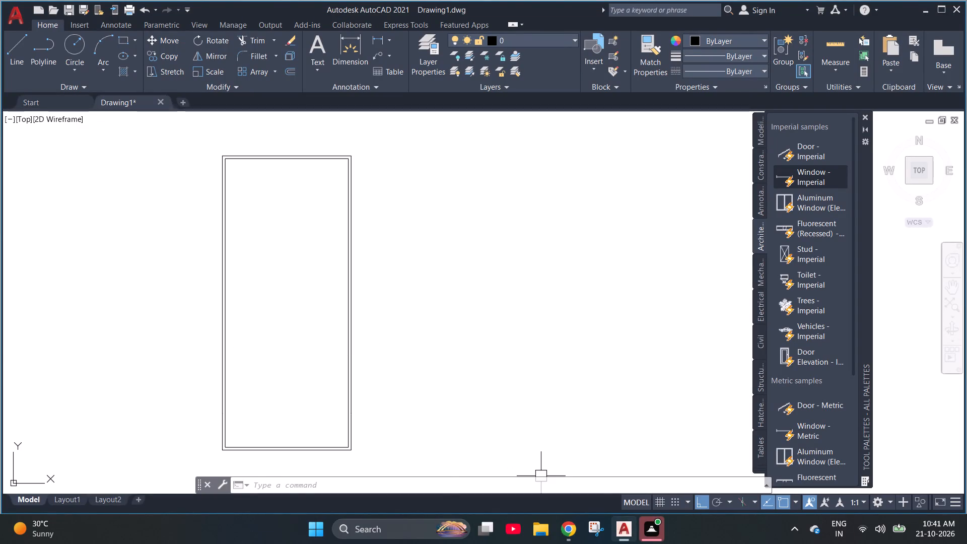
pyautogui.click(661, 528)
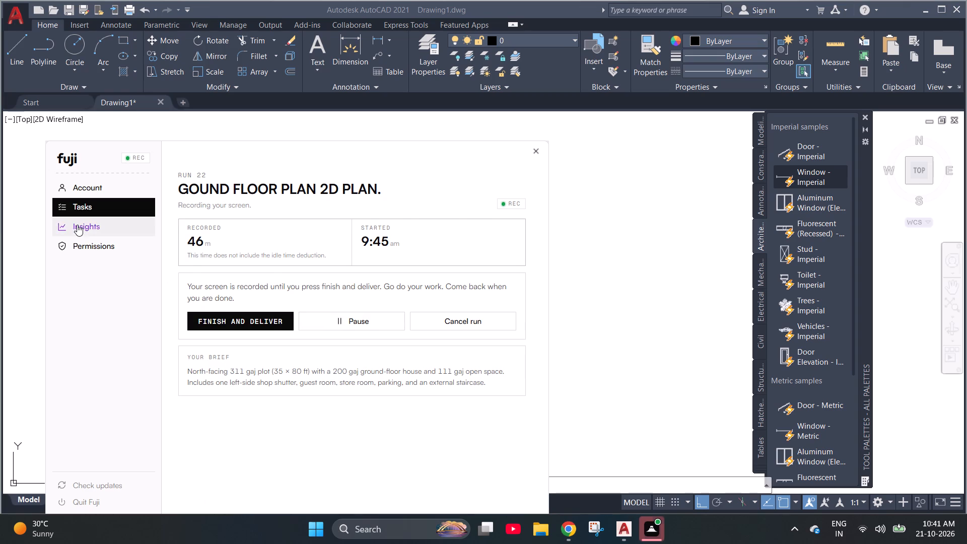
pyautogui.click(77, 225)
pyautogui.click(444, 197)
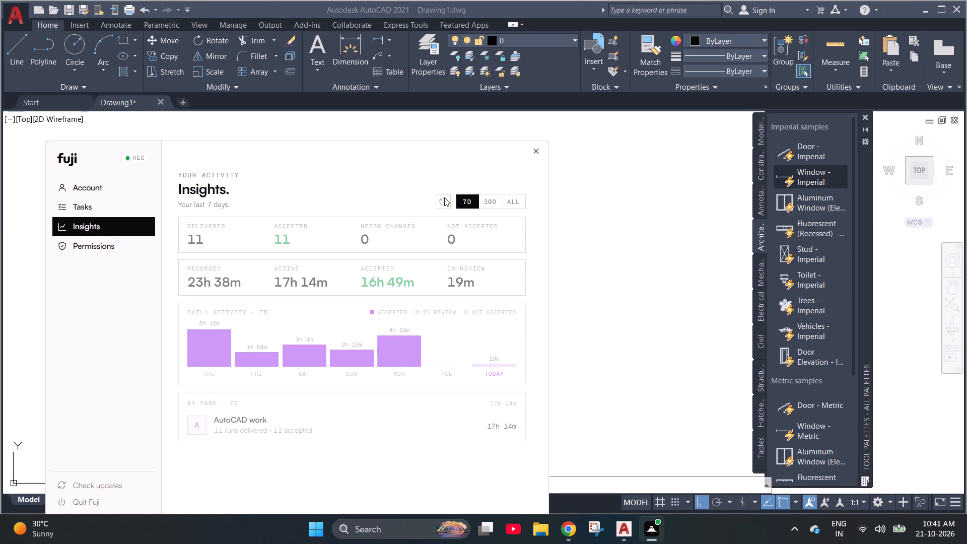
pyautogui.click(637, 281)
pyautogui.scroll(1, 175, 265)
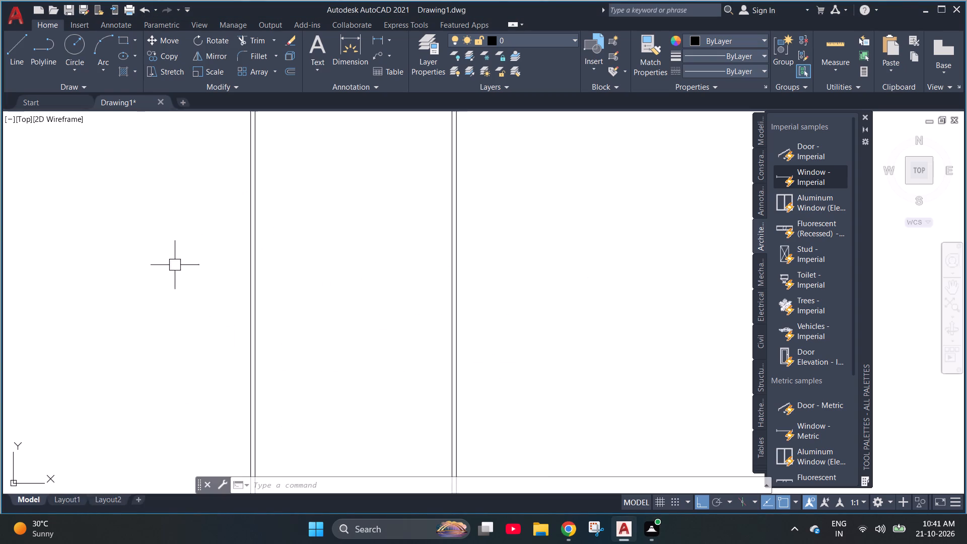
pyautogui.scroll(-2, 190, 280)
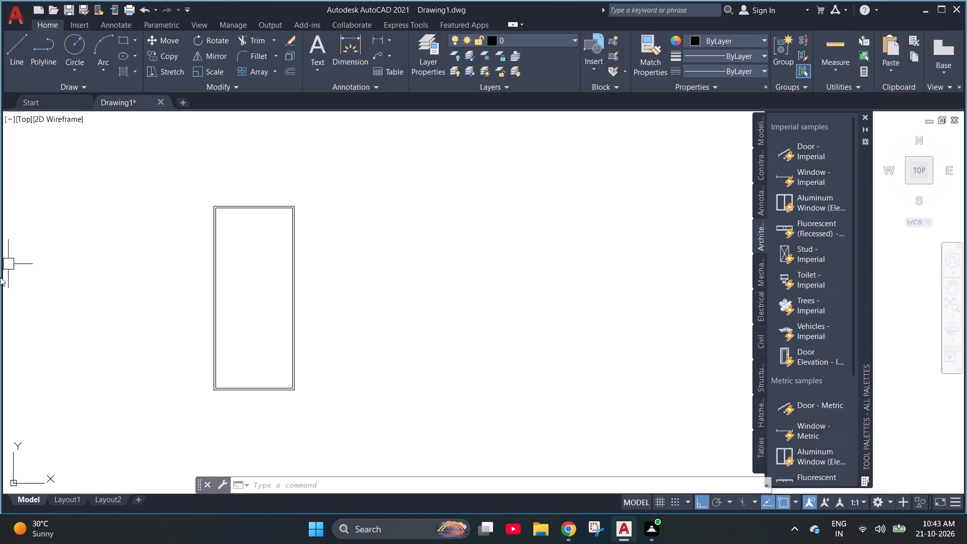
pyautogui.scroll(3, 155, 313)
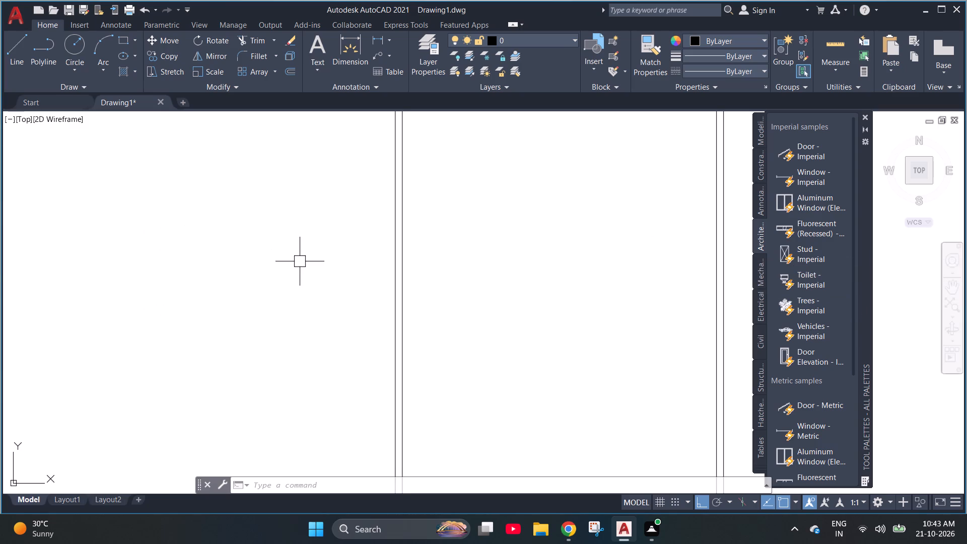
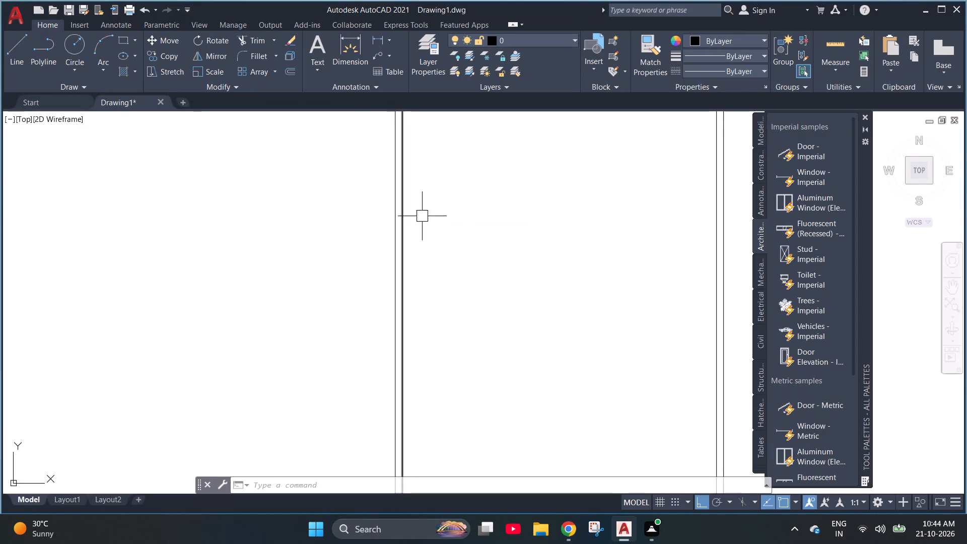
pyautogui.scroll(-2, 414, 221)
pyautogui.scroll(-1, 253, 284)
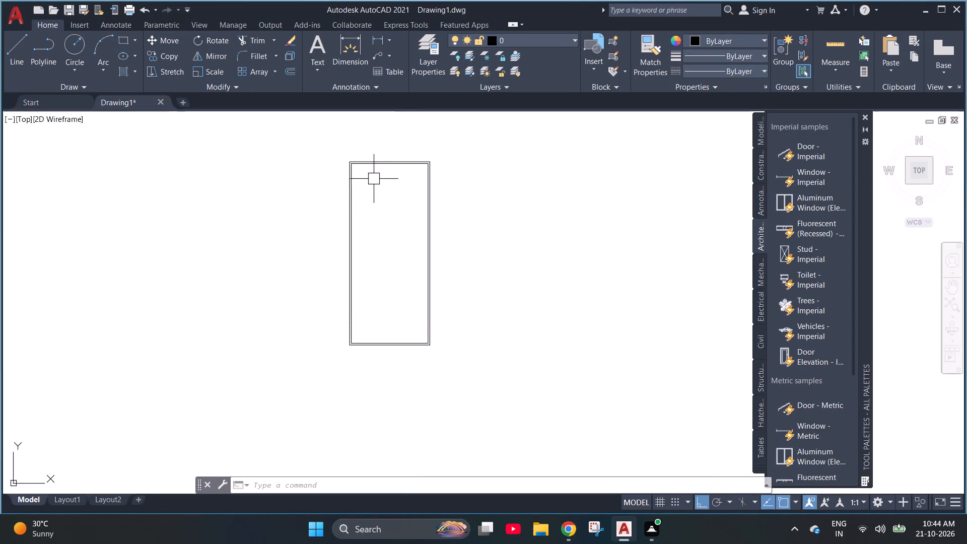
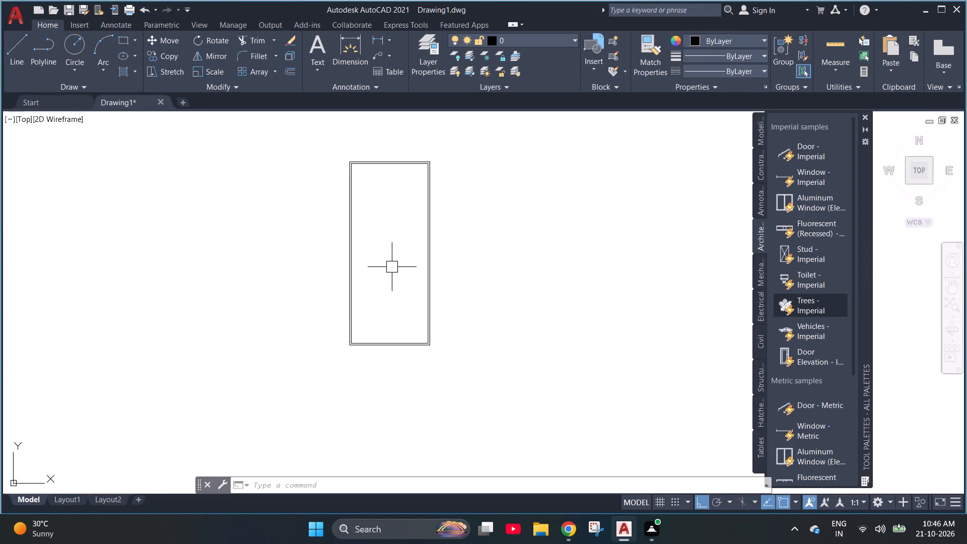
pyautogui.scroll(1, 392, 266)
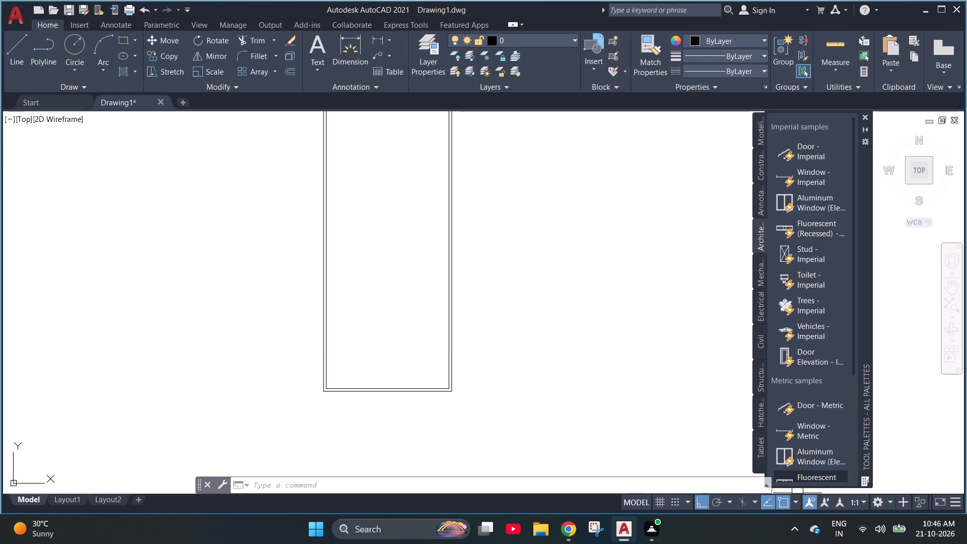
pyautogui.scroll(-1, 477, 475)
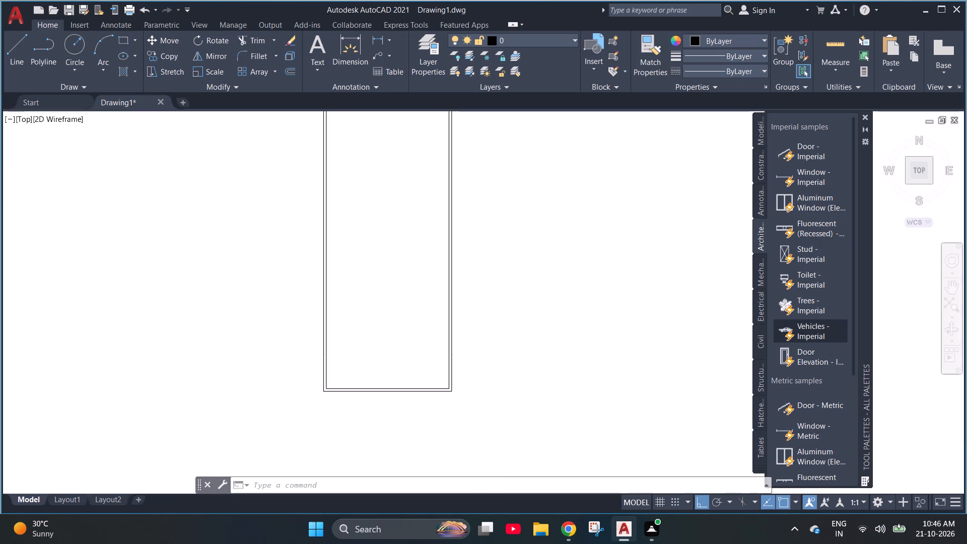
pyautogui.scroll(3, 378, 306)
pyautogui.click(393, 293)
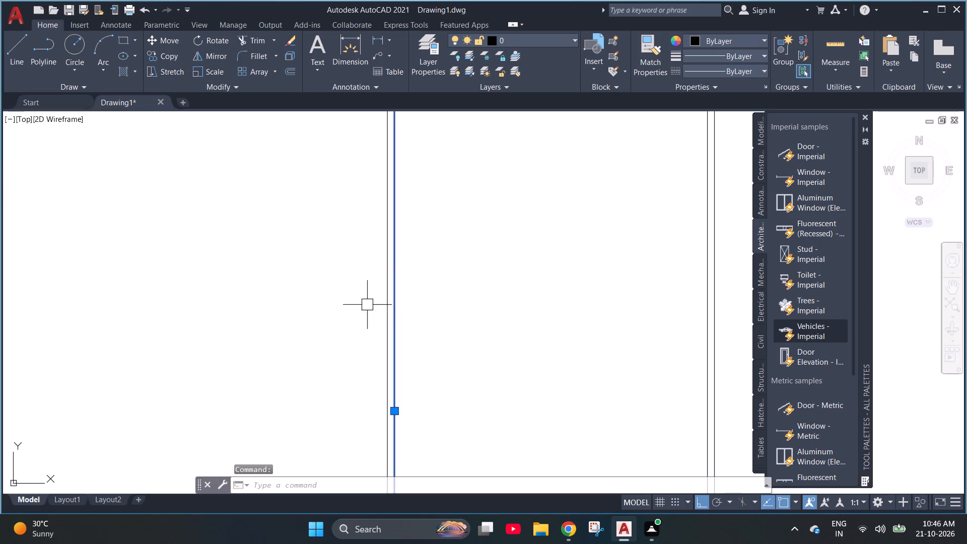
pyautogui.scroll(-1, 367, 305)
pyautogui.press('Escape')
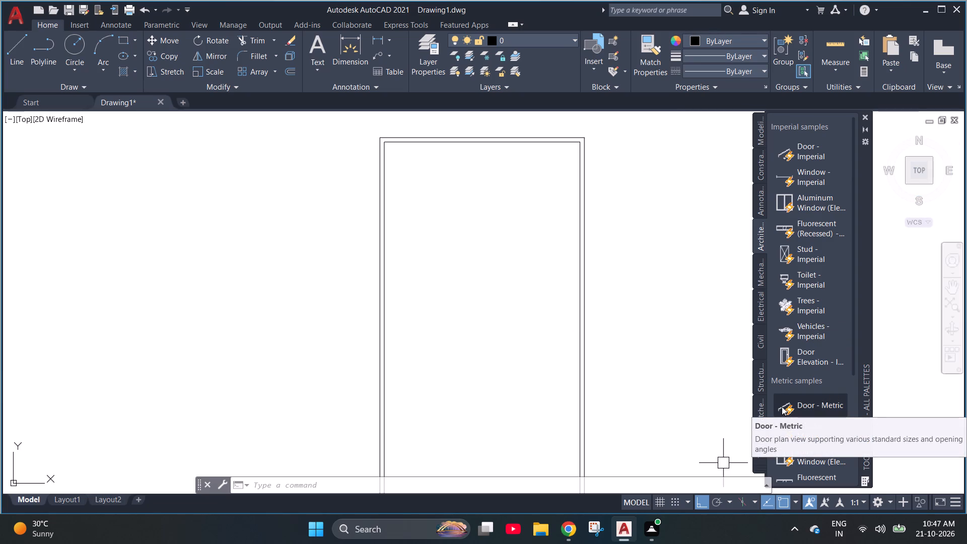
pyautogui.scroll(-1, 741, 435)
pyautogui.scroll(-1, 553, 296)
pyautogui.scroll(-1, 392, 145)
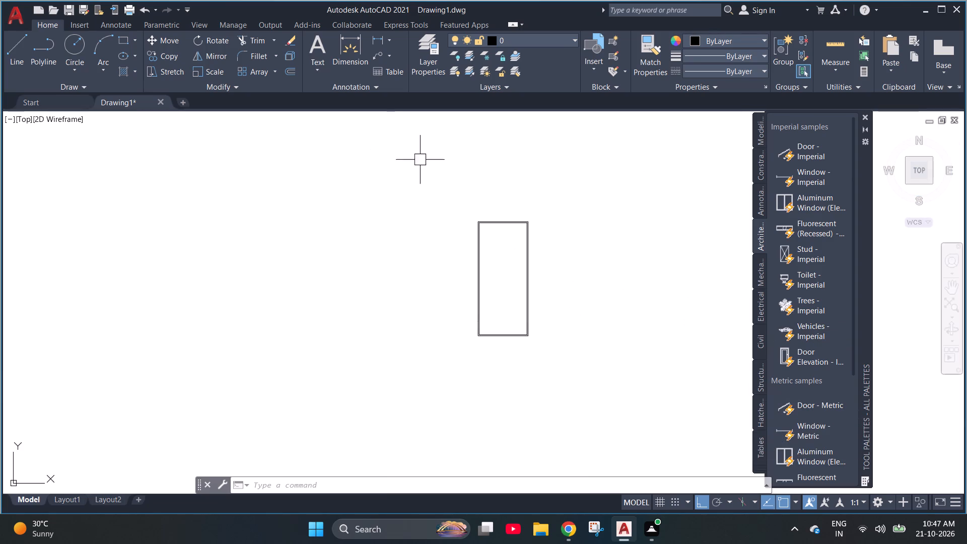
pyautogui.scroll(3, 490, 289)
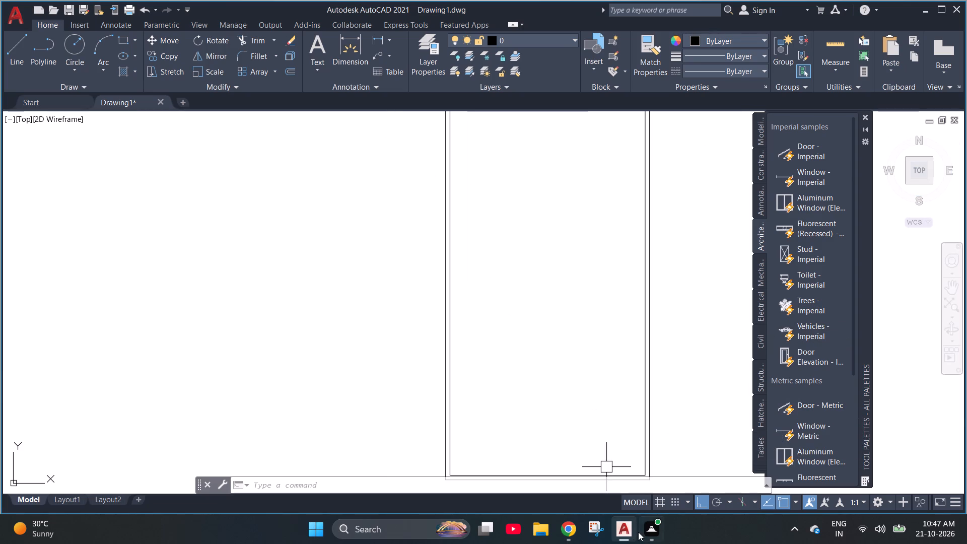
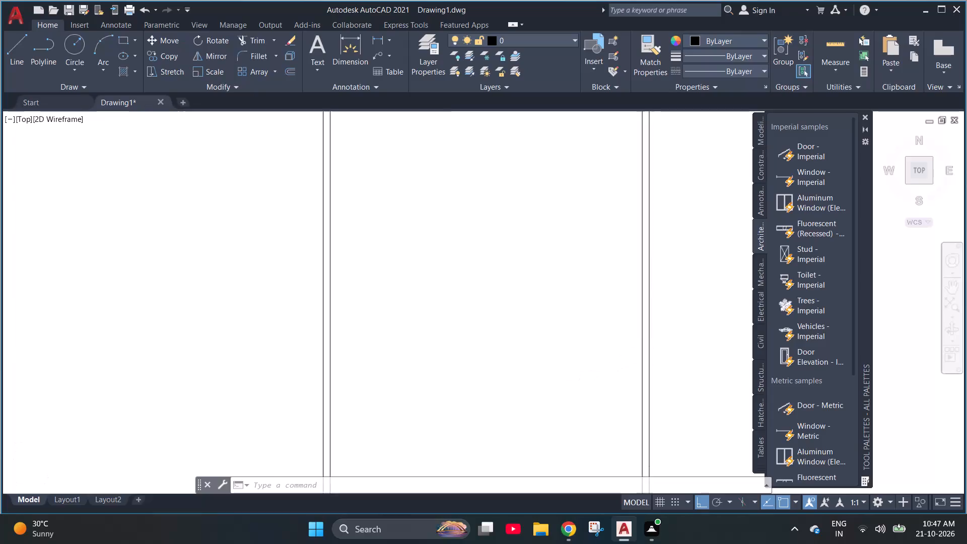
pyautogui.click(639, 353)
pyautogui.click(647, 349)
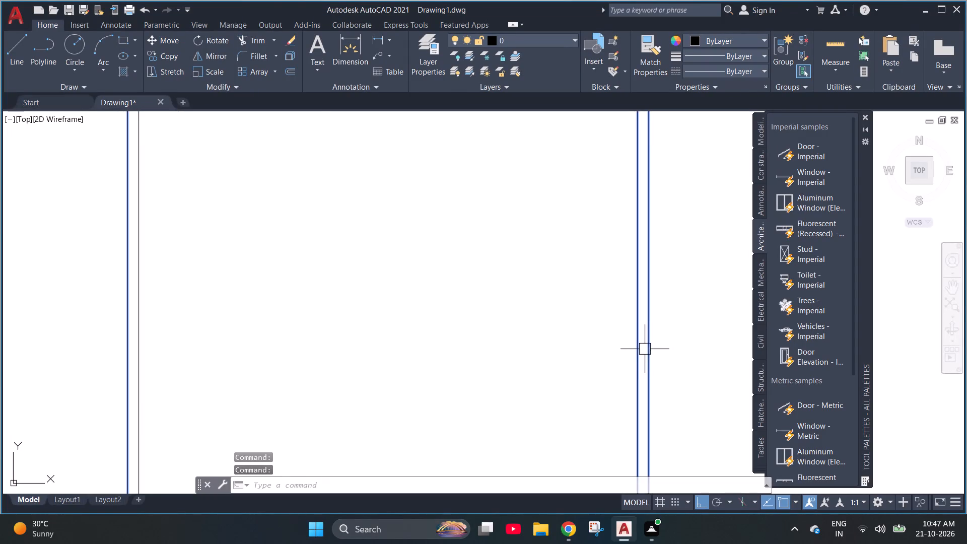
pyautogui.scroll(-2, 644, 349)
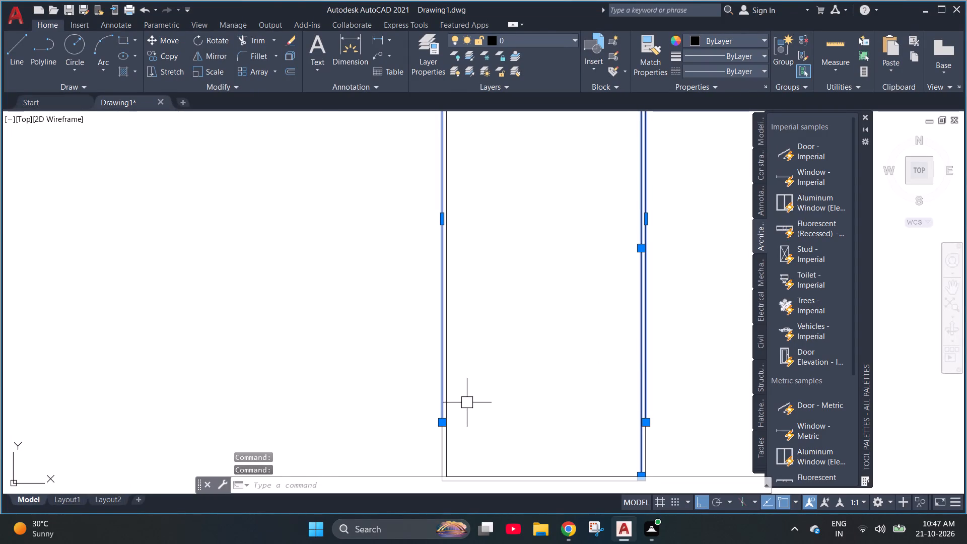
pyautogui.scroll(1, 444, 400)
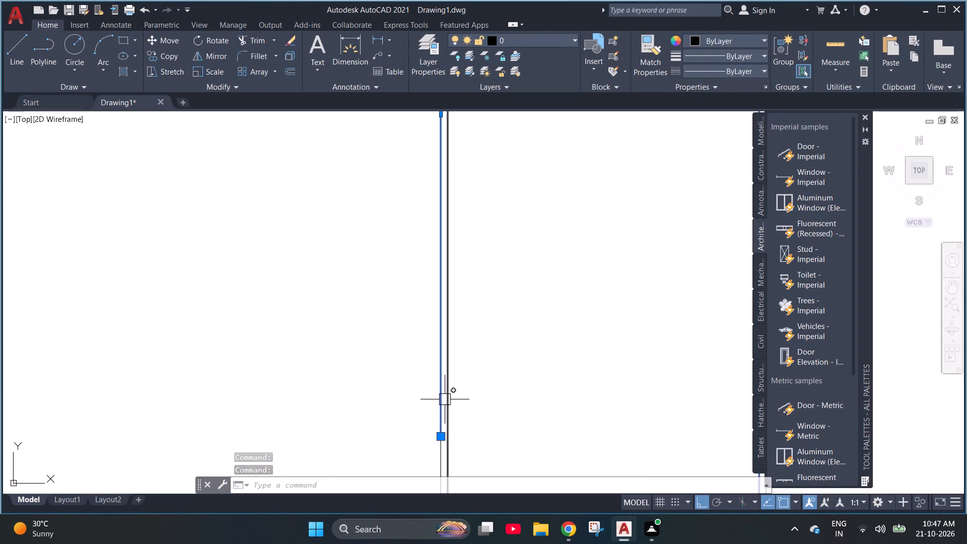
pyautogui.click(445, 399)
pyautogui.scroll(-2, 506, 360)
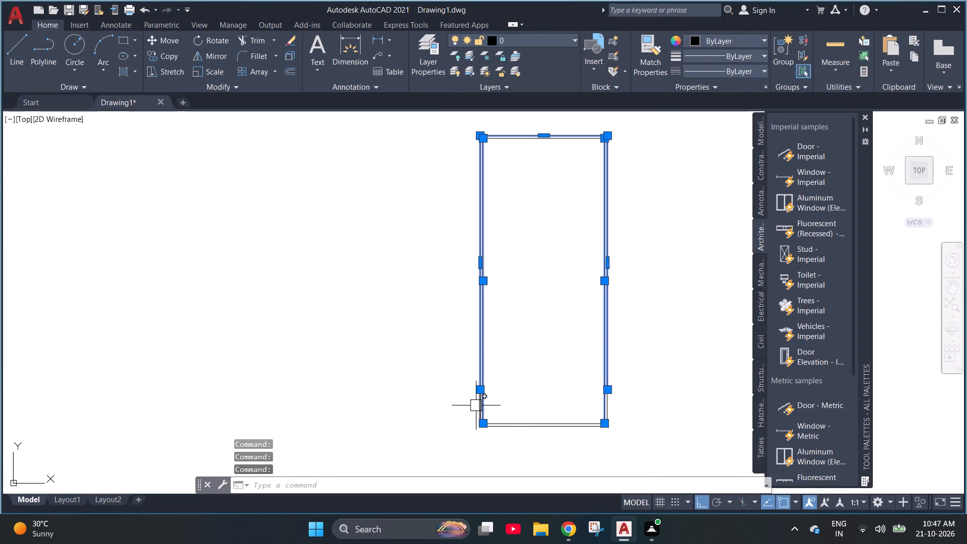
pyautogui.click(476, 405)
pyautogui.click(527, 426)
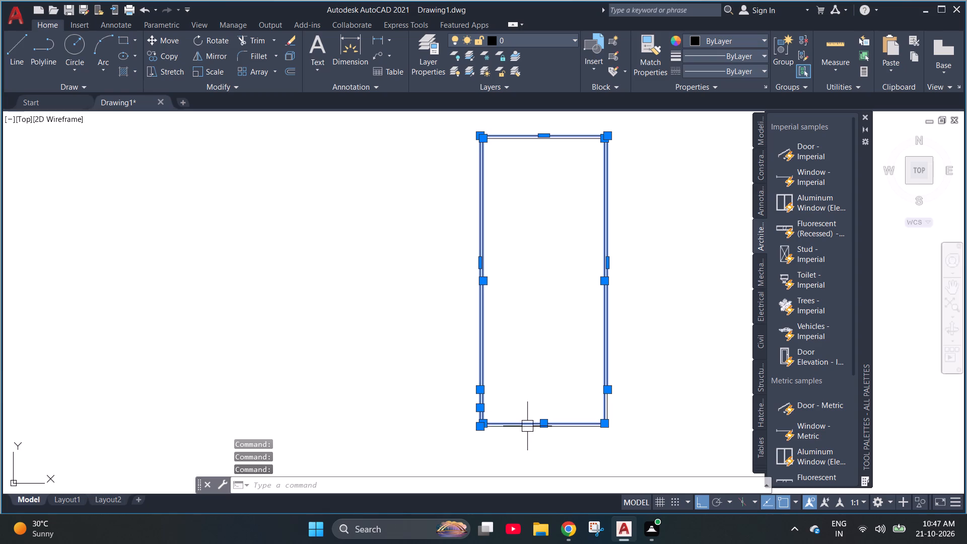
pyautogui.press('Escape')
# Join the outer wall outline, its two short lower side segments and the bottom line into a single polyline.
pyautogui.scroll(3, 491, 435)
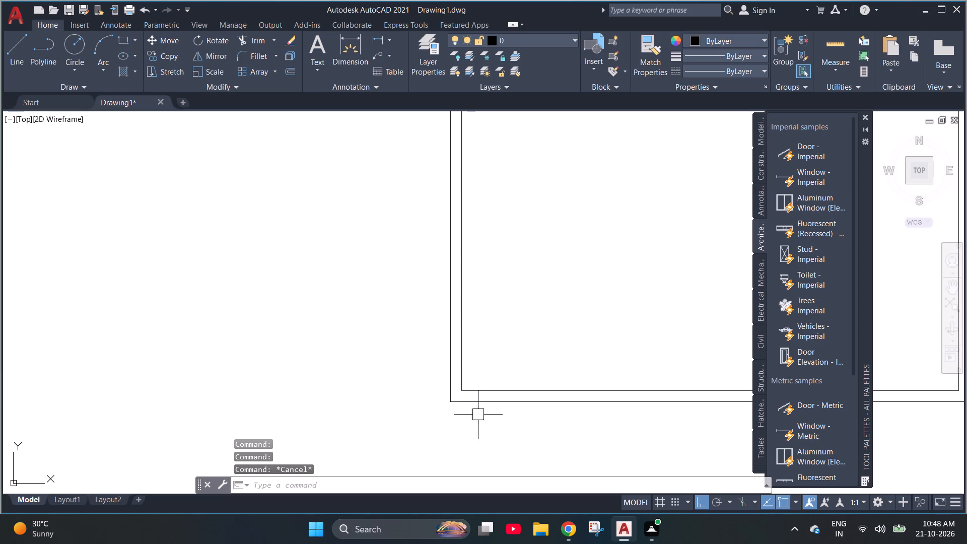
pyautogui.click(475, 397)
pyautogui.click(453, 382)
pyautogui.scroll(-1, 399, 388)
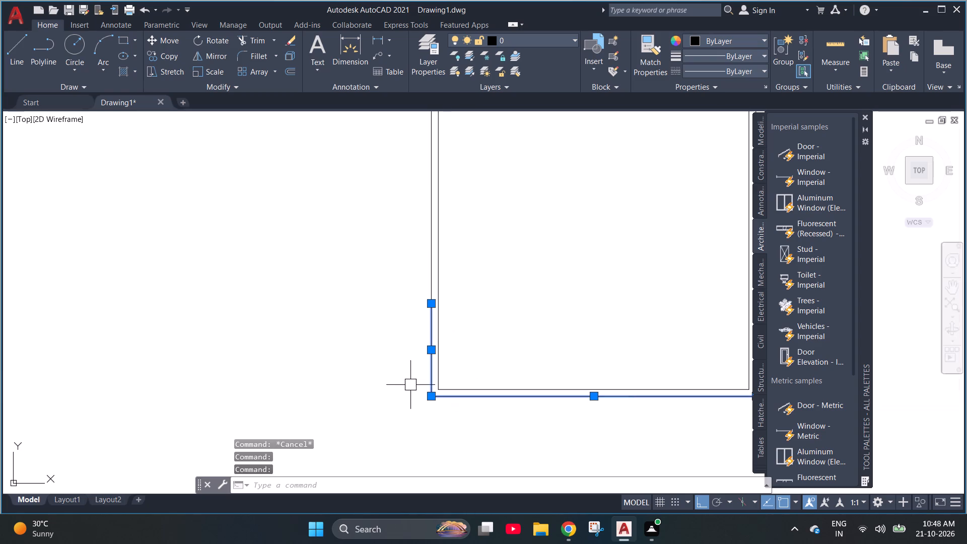
pyautogui.click(427, 280)
pyautogui.scroll(-2, 340, 305)
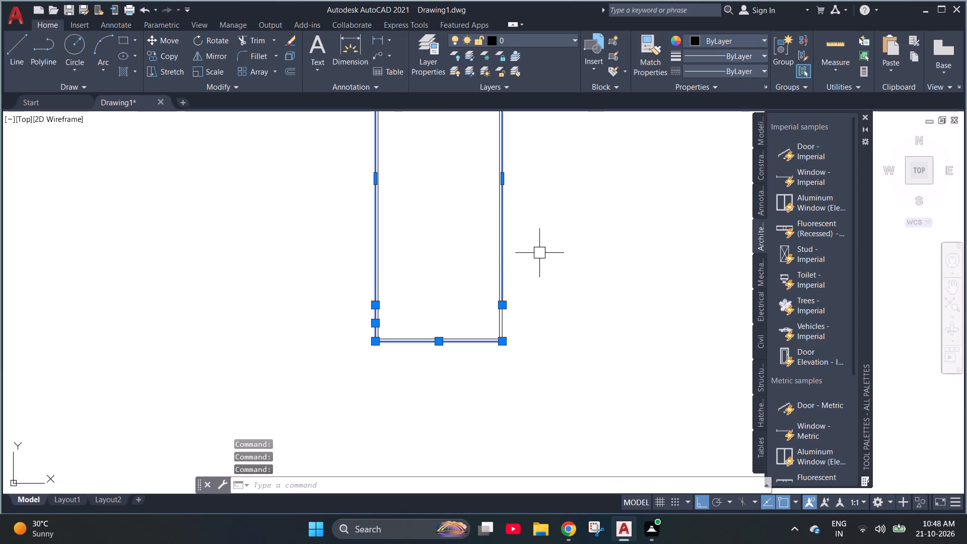
pyautogui.scroll(3, 499, 325)
pyautogui.click(518, 309)
pyautogui.scroll(-2, 541, 328)
pyautogui.scroll(-2, 523, 365)
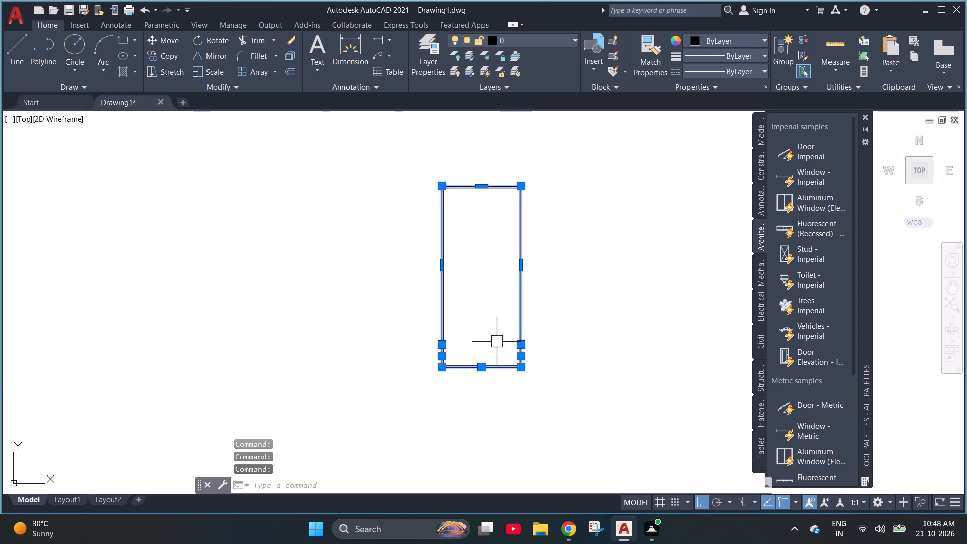
pyautogui.scroll(3, 470, 174)
pyautogui.write('j')
pyautogui.press('space')
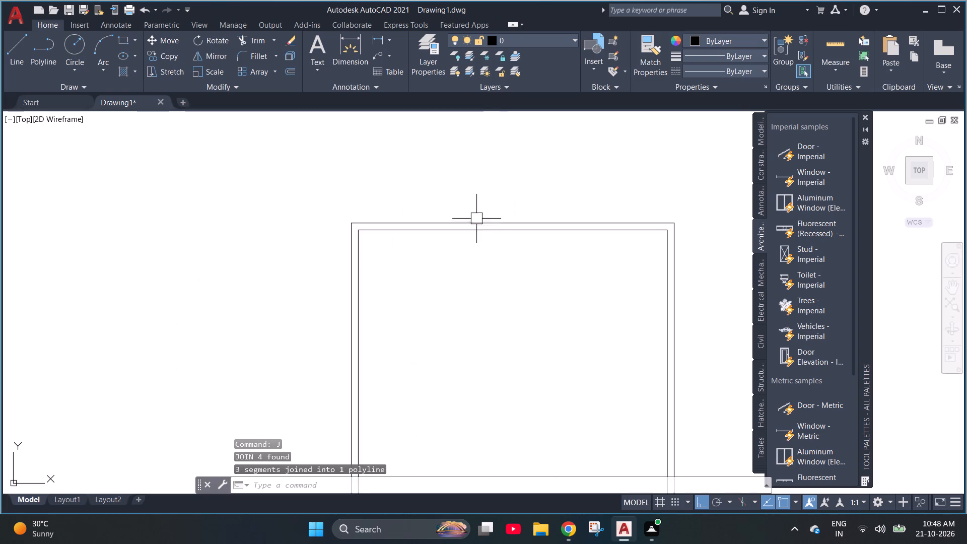
pyautogui.click(351, 301)
pyautogui.scroll(-2, 423, 167)
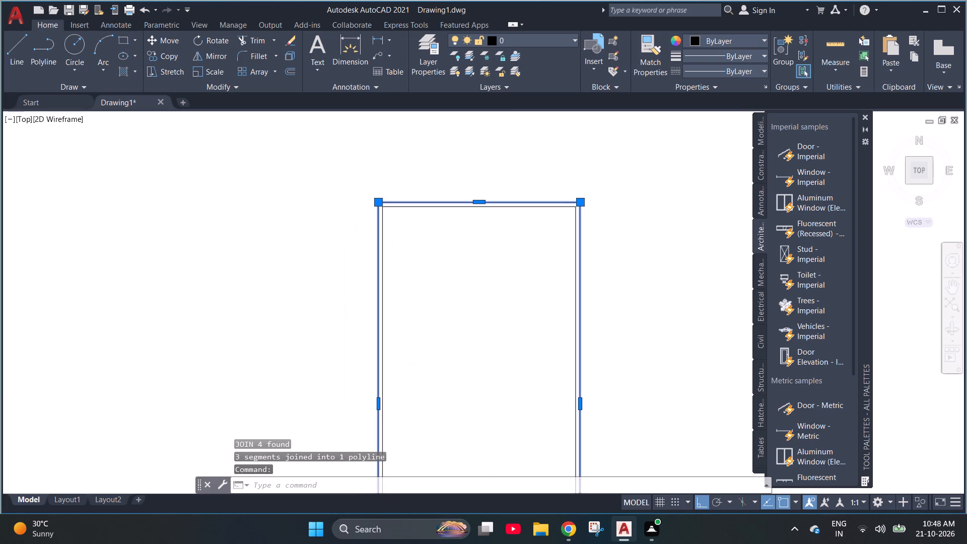
pyautogui.press('Escape')
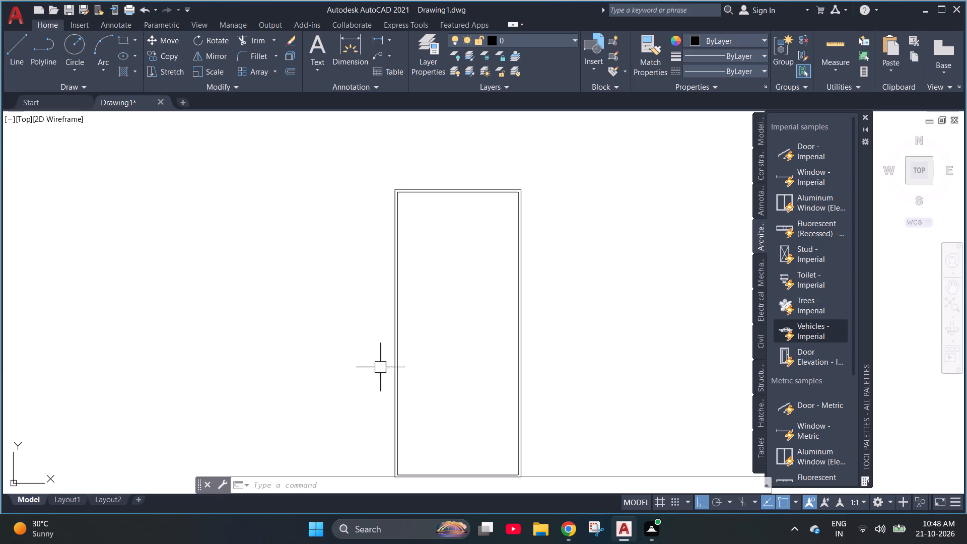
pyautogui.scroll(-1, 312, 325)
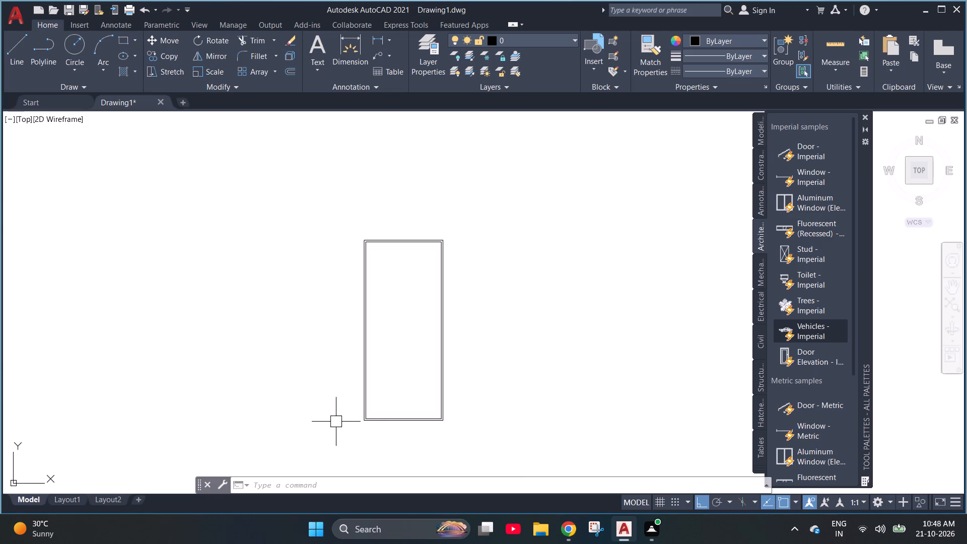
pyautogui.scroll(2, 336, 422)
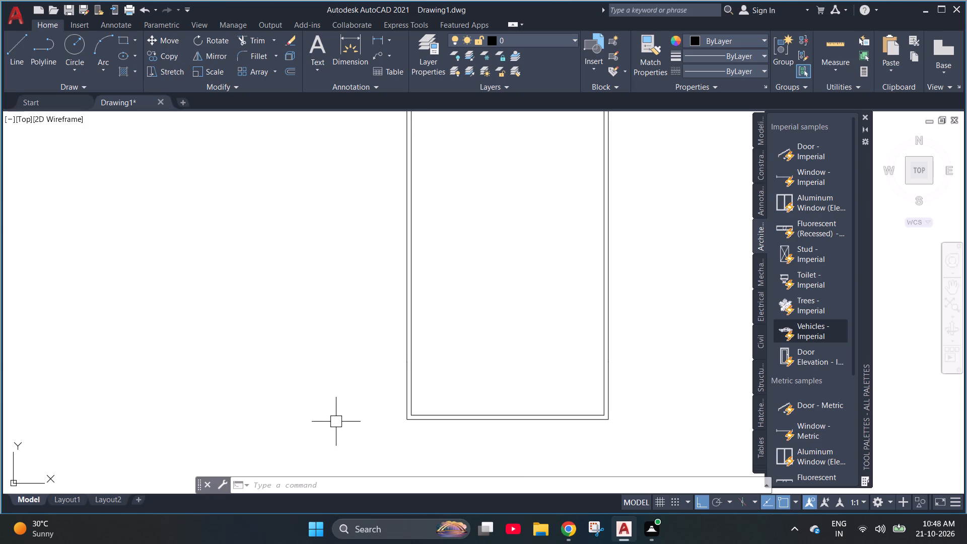
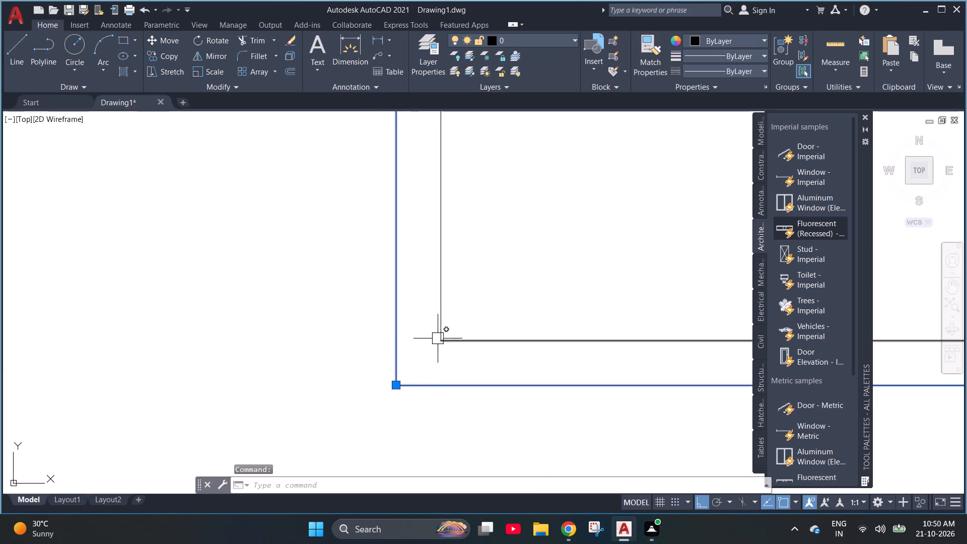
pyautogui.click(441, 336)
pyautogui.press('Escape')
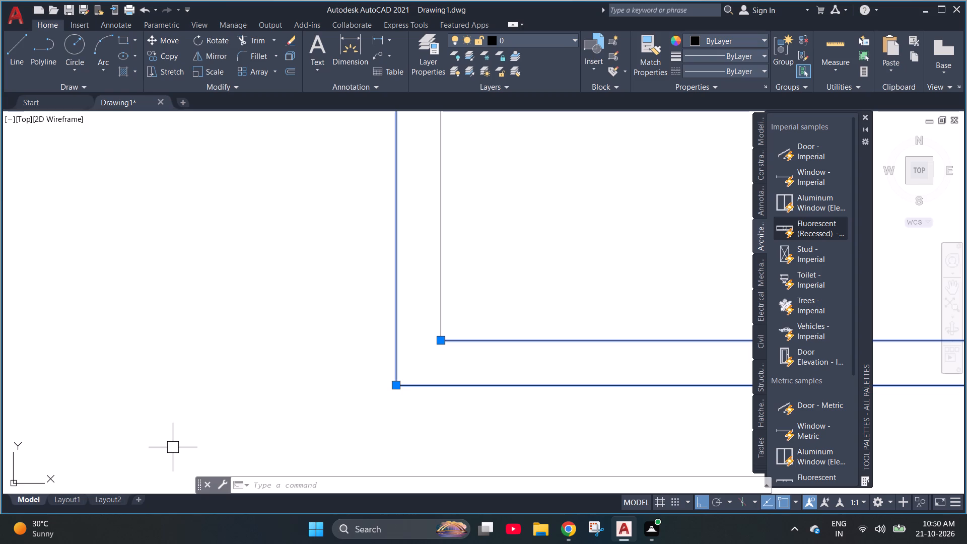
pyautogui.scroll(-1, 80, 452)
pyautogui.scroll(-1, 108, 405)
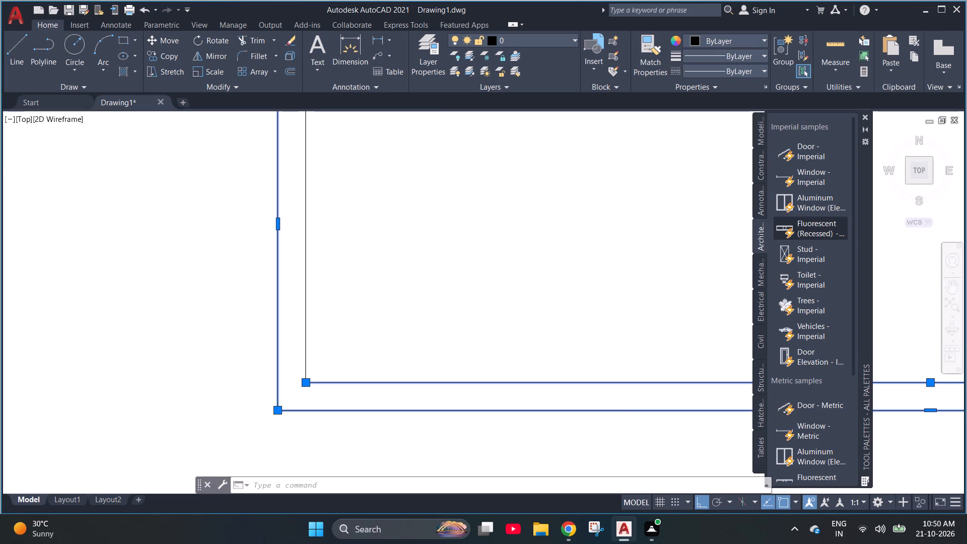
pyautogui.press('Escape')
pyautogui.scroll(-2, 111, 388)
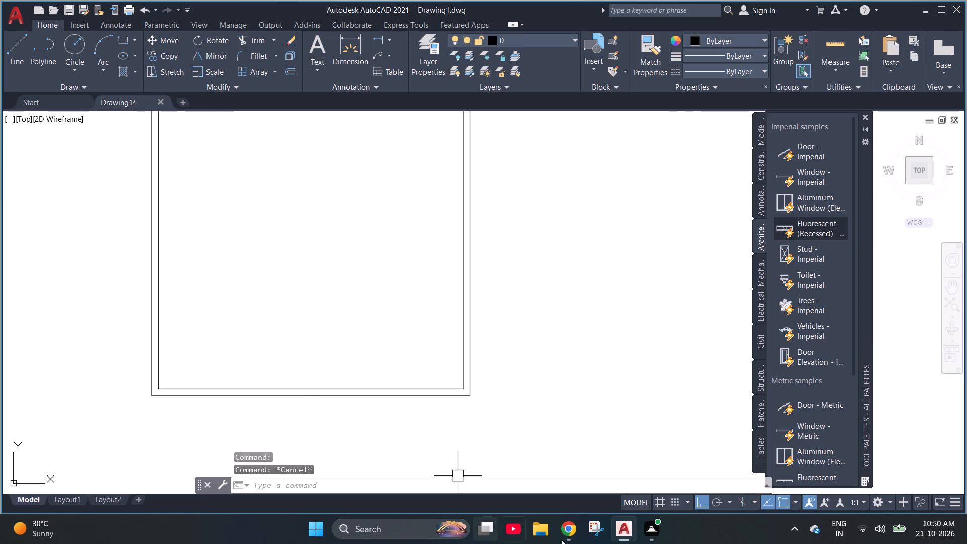
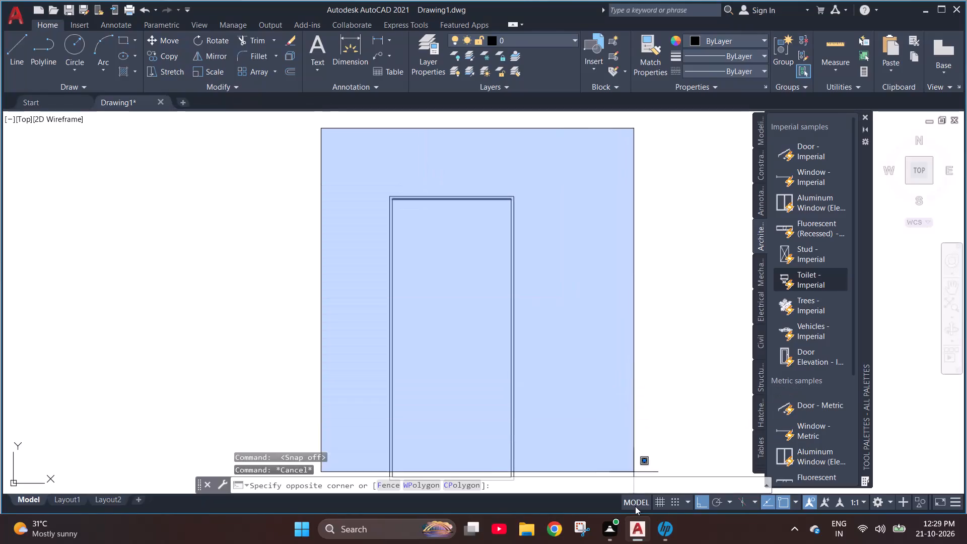
# Switch the drawing from model space to the Layout1 paper space.
pyautogui.click(635, 506)
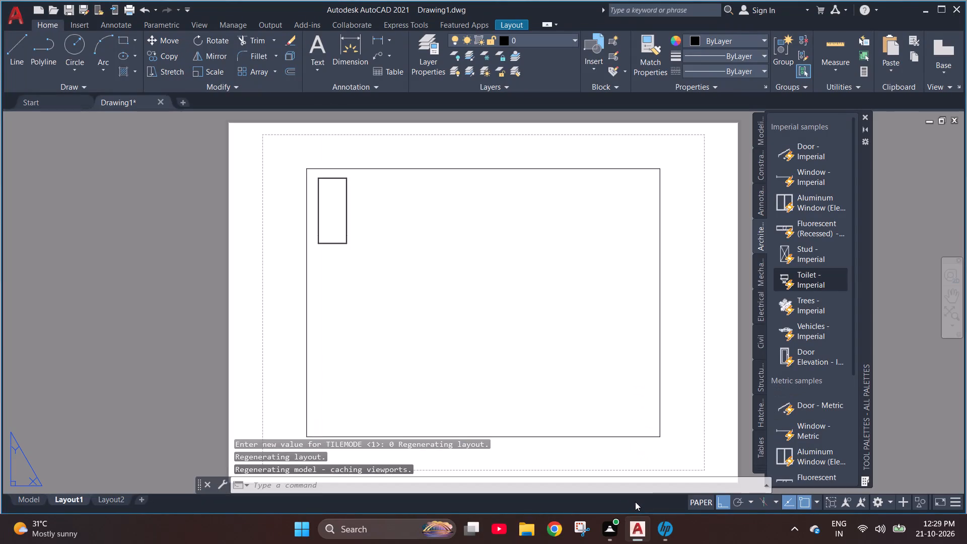
pyautogui.press('Escape')
pyautogui.press('Escape')
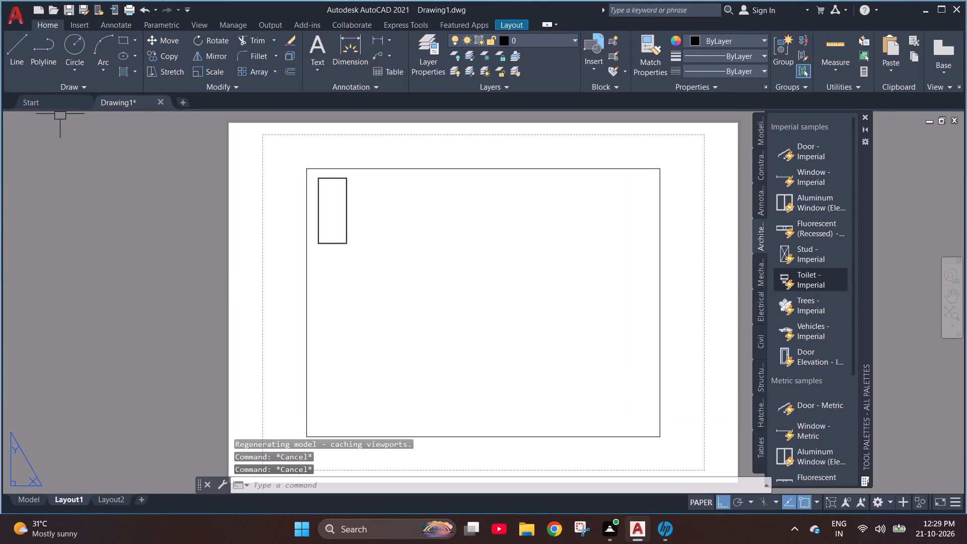
pyautogui.scroll(-2, 351, 326)
pyautogui.scroll(1, 368, 358)
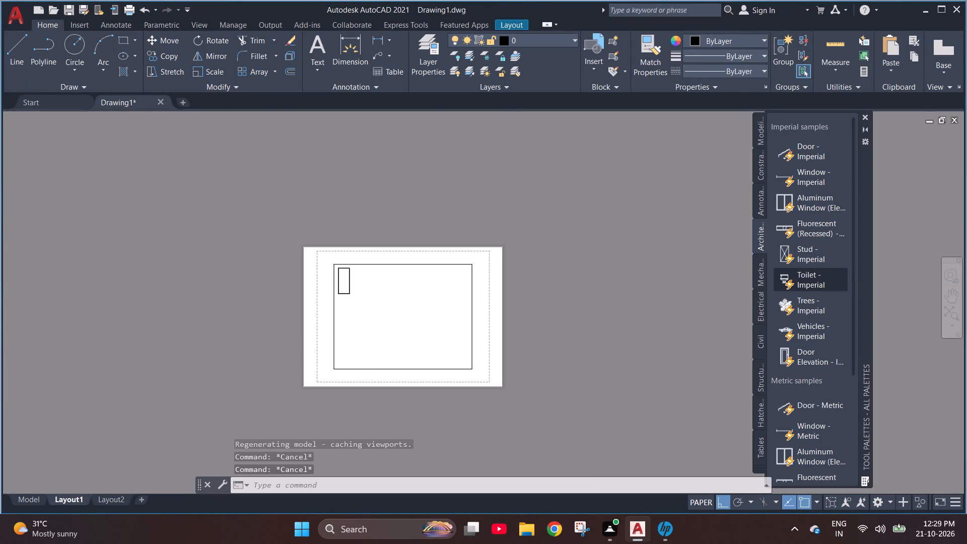
pyautogui.press('Escape')
pyautogui.press('Escape')
pyautogui.press('Escape')
pyautogui.press('Escape')
pyautogui.press('Escape')
# Close the tool palettes.
pyautogui.click(866, 117)
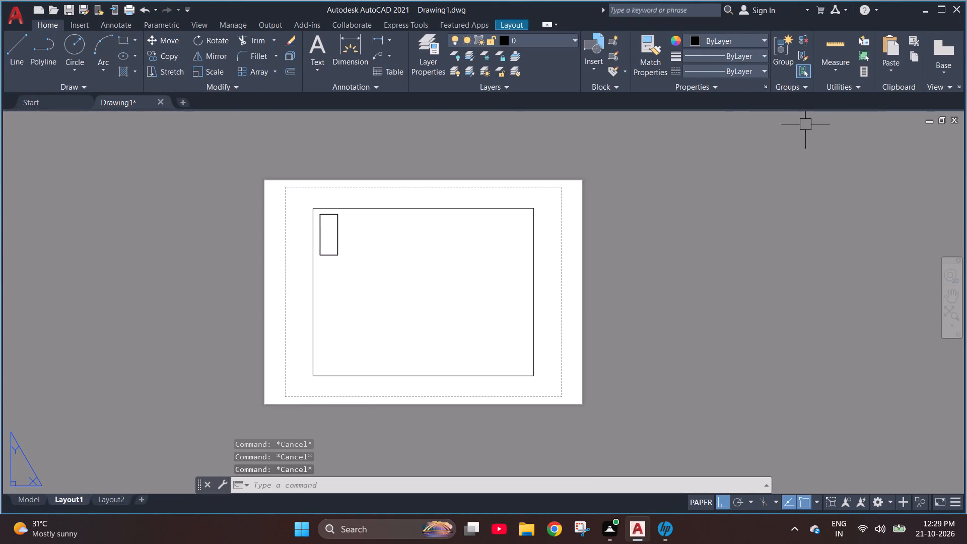
pyautogui.press('Escape')
pyautogui.press('Escape')
pyautogui.press('Escape')
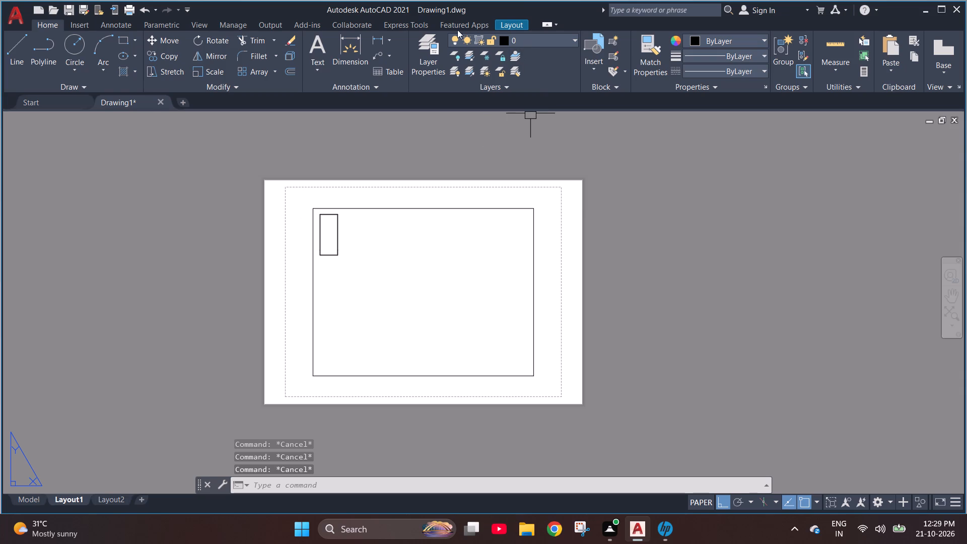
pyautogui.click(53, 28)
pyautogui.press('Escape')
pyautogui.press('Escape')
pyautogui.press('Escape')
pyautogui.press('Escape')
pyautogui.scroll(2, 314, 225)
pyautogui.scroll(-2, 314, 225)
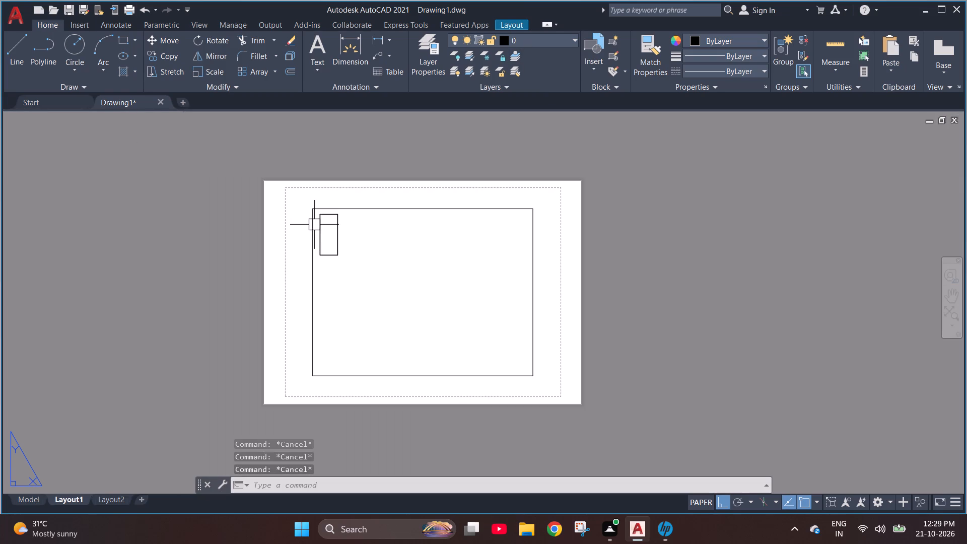
# Switch to the HP System Information window and close it.
pyautogui.click(660, 532)
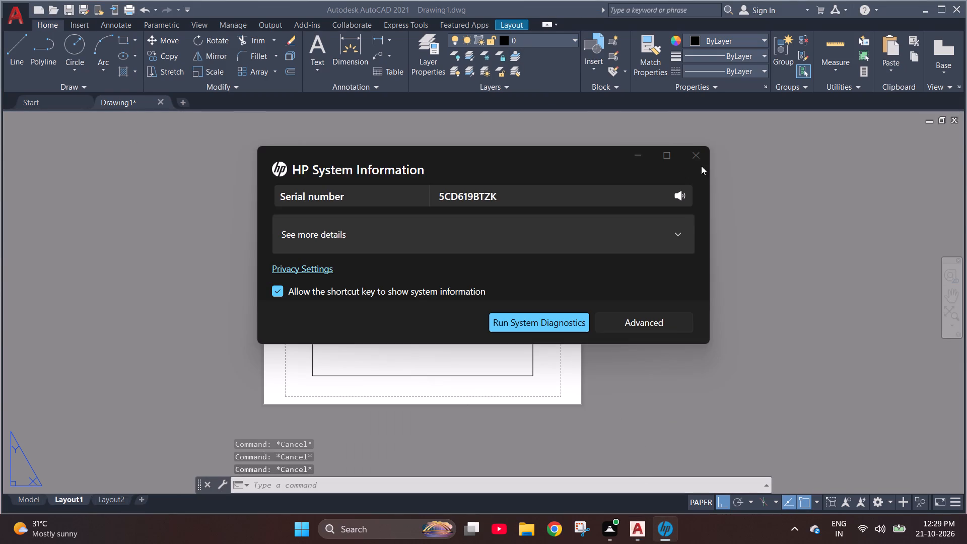
pyautogui.click(694, 153)
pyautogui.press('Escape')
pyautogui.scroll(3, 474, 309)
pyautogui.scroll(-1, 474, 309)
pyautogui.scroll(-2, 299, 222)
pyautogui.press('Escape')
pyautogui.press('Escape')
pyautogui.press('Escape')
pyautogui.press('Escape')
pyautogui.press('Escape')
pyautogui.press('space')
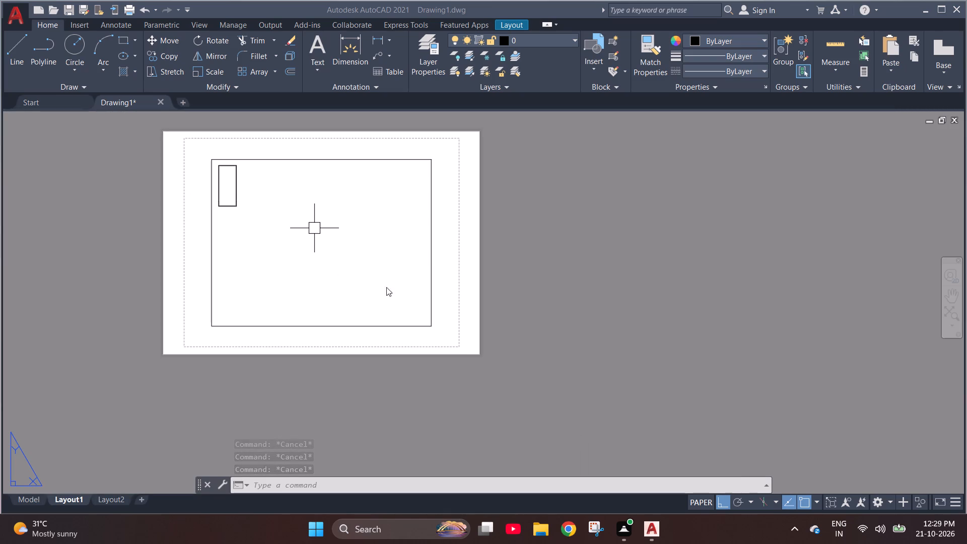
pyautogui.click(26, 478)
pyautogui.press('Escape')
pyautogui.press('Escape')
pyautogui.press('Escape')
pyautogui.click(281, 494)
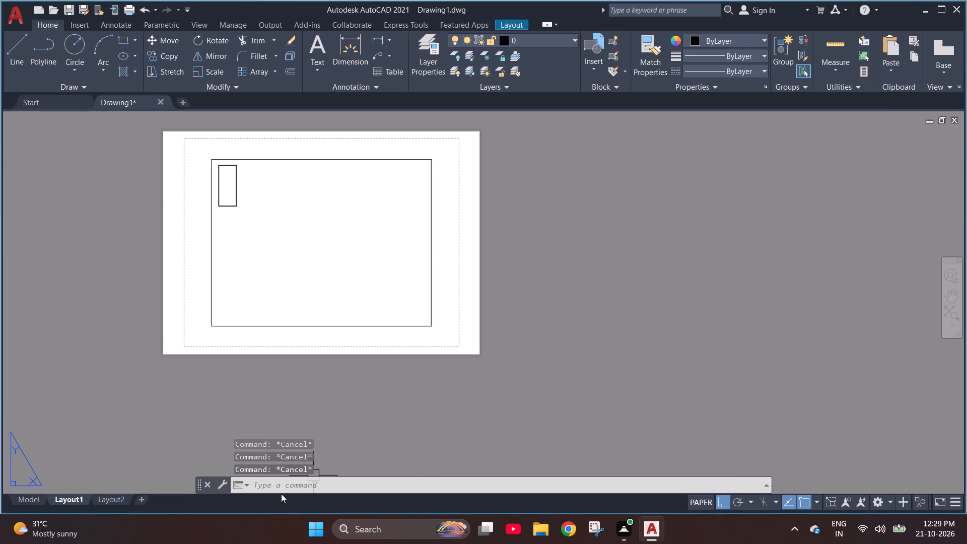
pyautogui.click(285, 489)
# Quit AutoCAD from the open Drawing1 file.
pyautogui.click(966, 0)
pyautogui.click(966, 0)
pyautogui.click(954, 14)
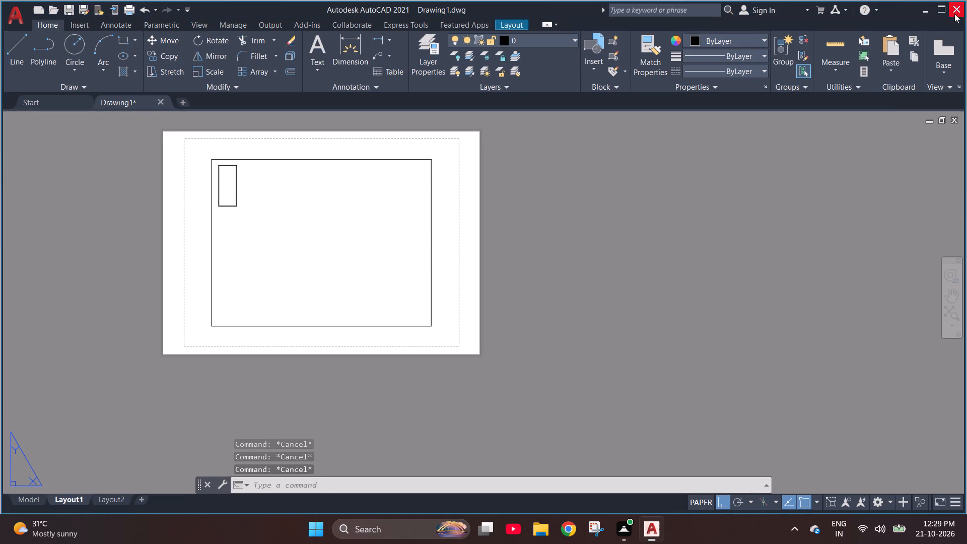
pyautogui.click(955, 8)
pyautogui.press('Tab')
pyautogui.press('space')
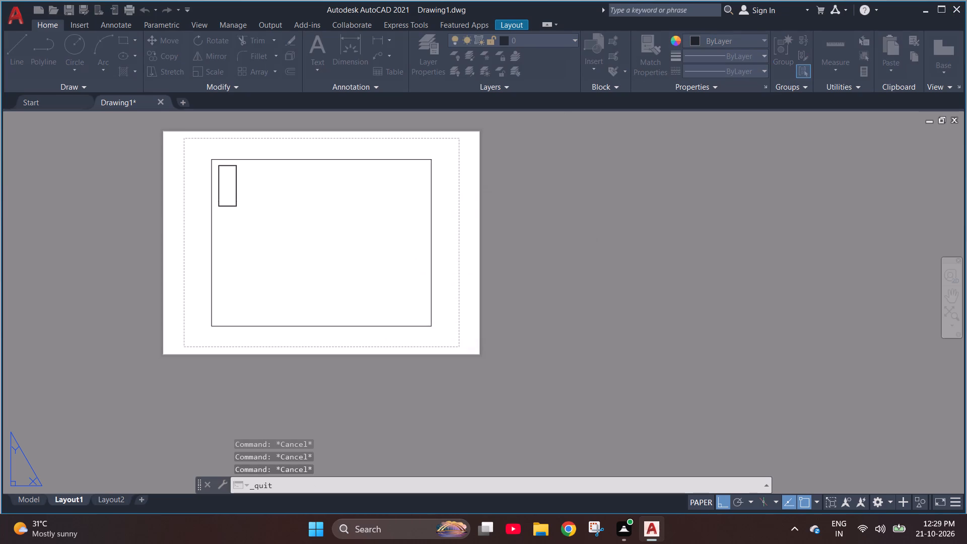
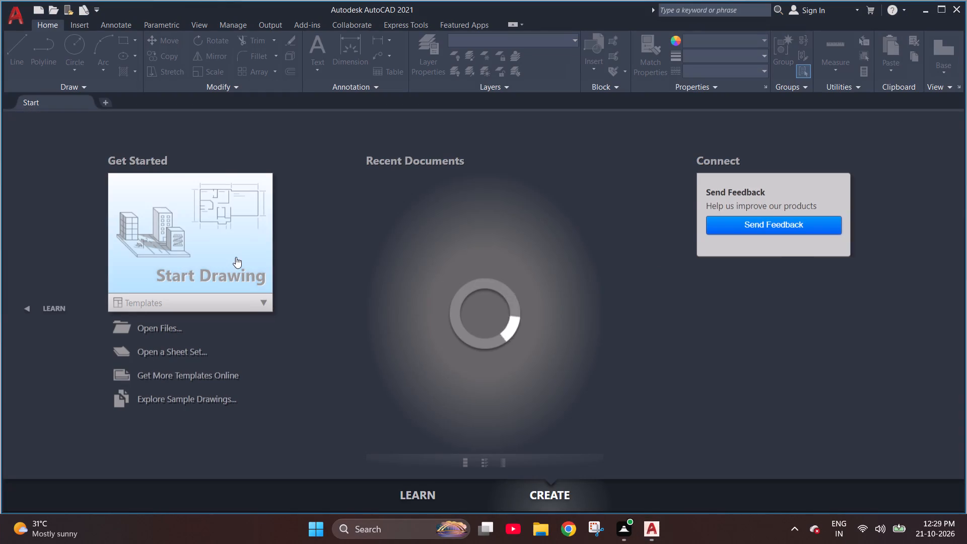
# Start a new blank drawing and turn off its background grid.
pyautogui.click(236, 257)
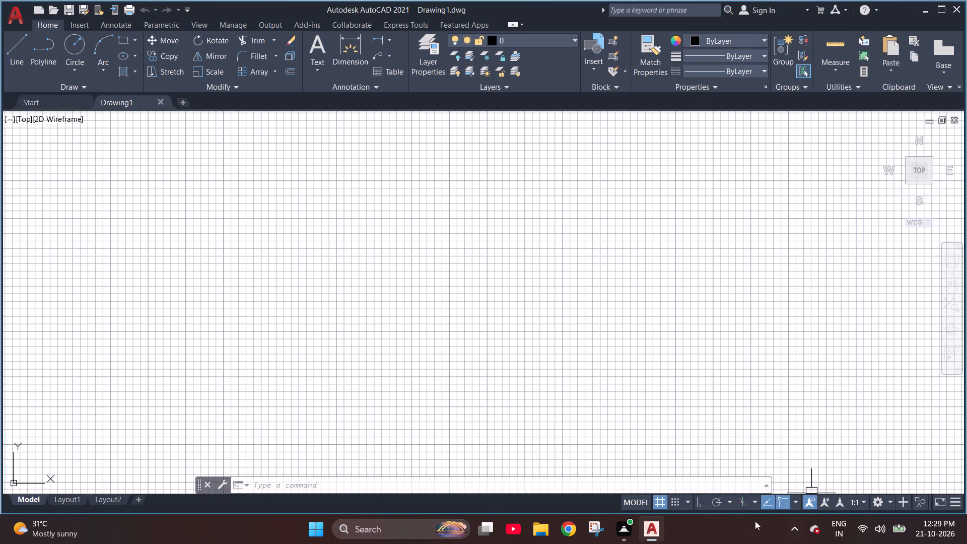
pyautogui.click(657, 499)
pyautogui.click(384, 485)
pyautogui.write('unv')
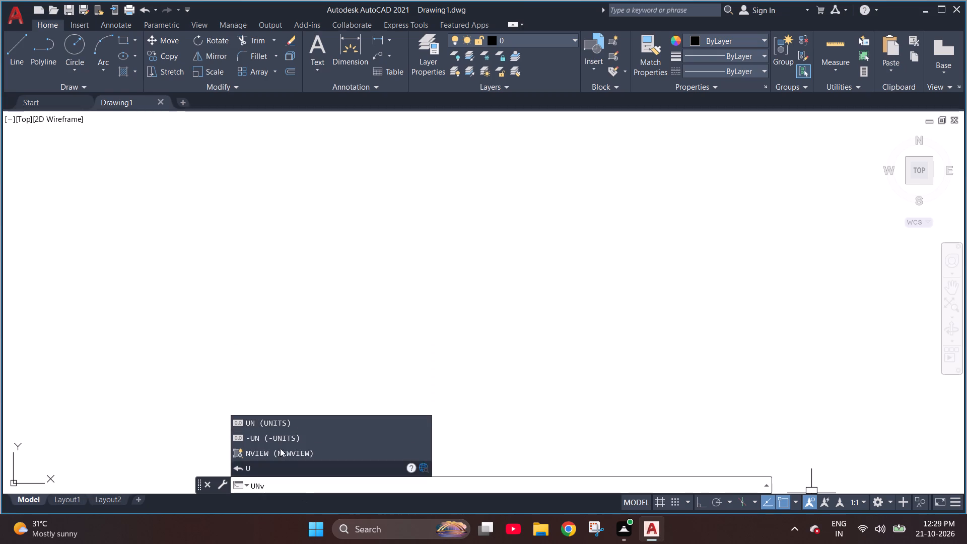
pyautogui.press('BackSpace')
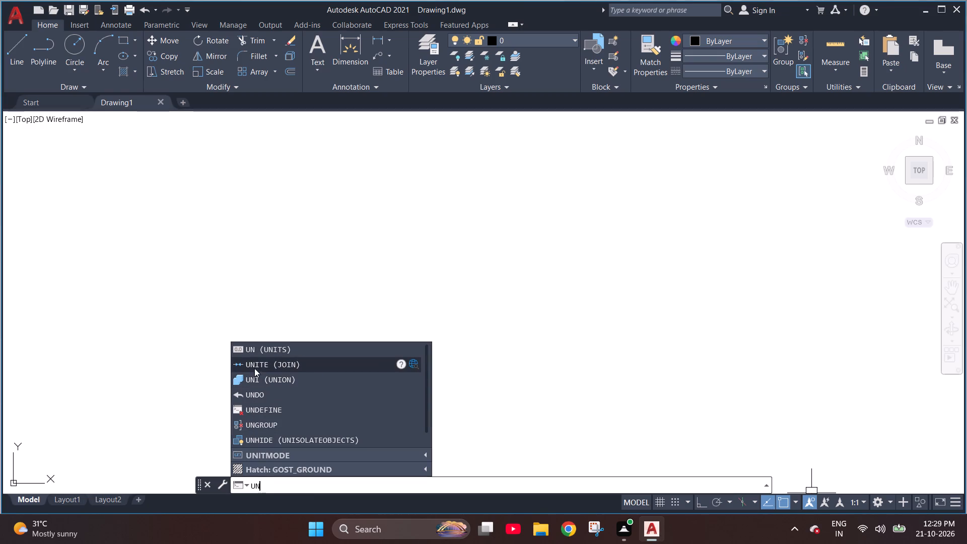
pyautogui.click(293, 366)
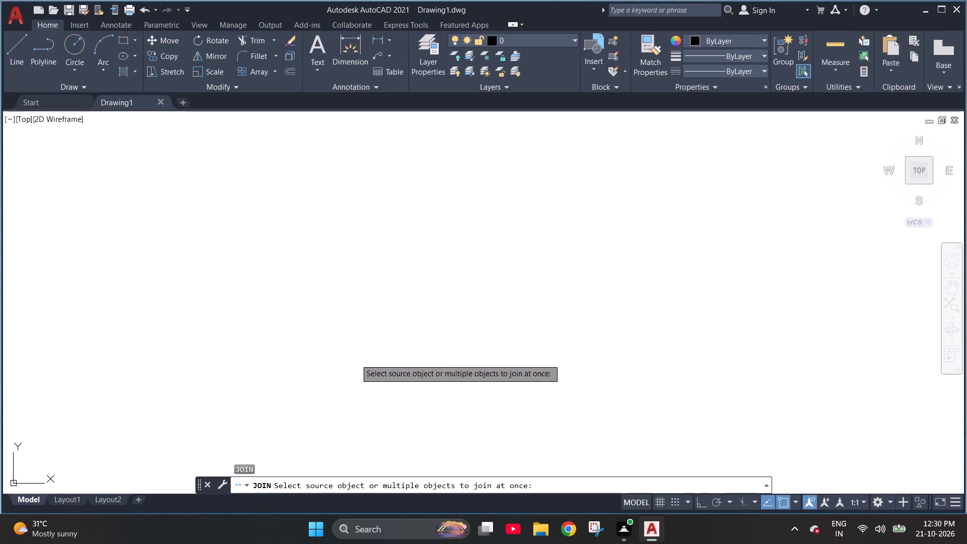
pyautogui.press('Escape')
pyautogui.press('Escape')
# Set the drawing units to Engineering length with 0'-0" precision and an insertion scale of inches.
pyautogui.press('u')
pyautogui.write('n')
pyautogui.press('space')
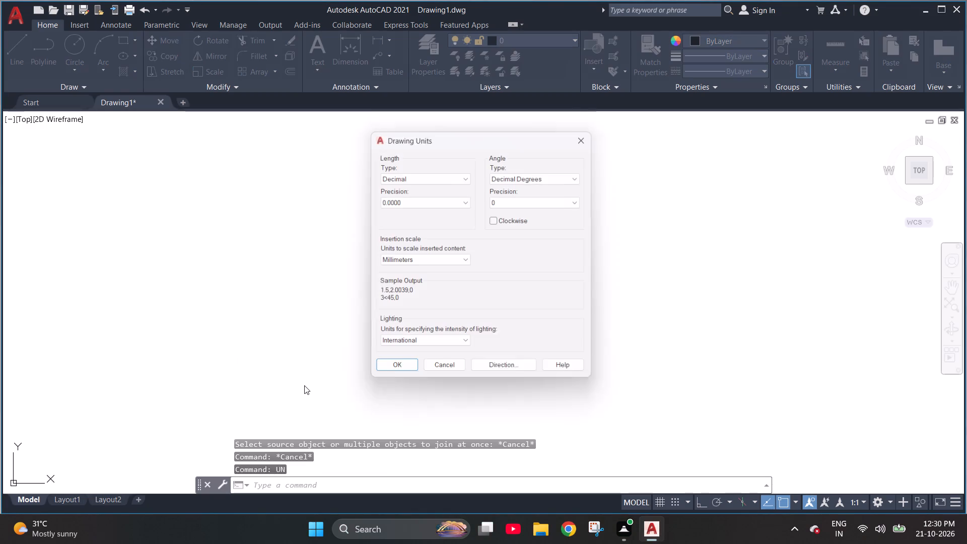
pyautogui.click(409, 176)
pyautogui.click(395, 203)
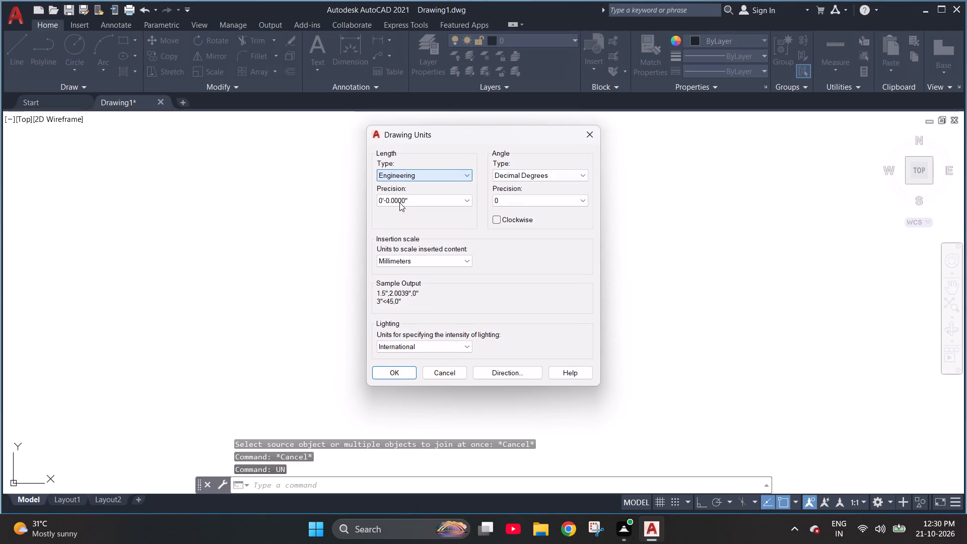
pyautogui.click(404, 201)
pyautogui.click(387, 209)
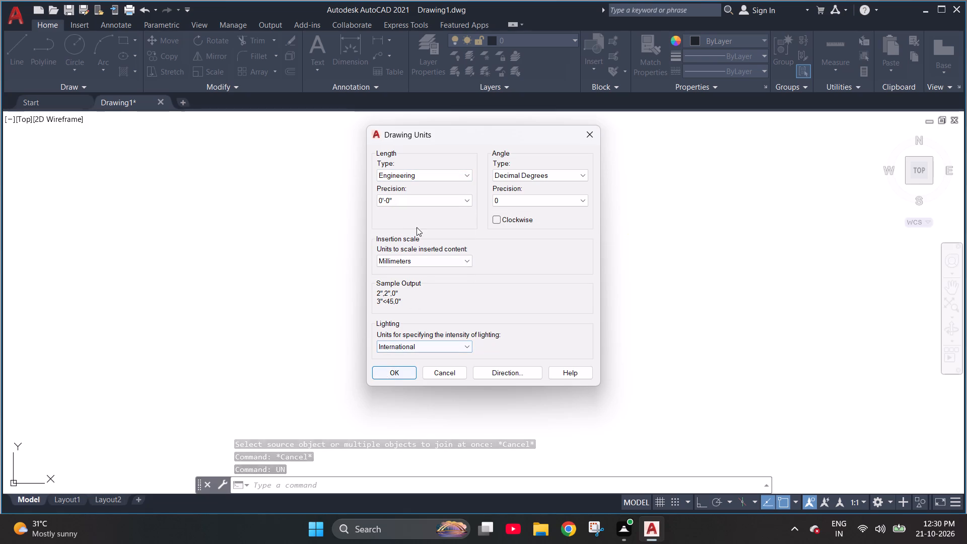
pyautogui.click(405, 261)
pyautogui.click(389, 281)
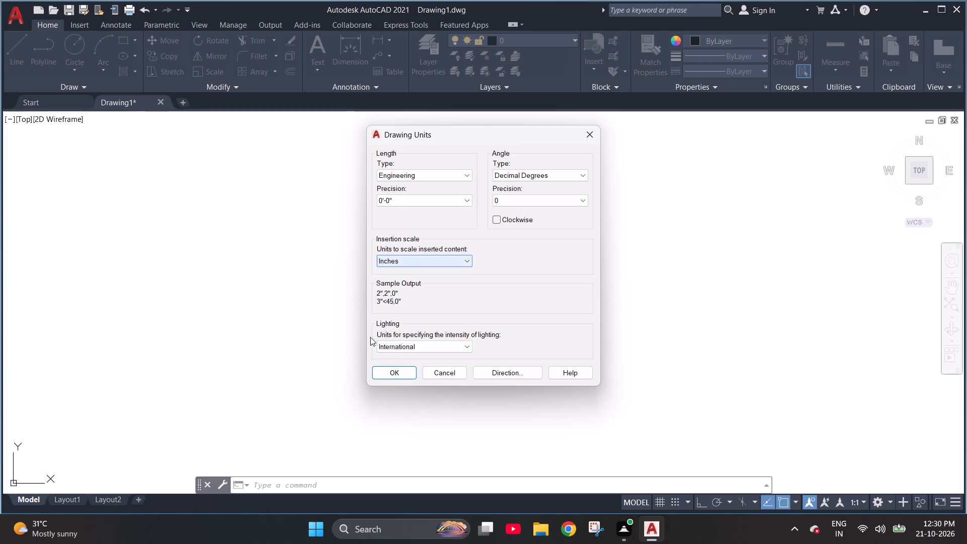
pyautogui.click(403, 373)
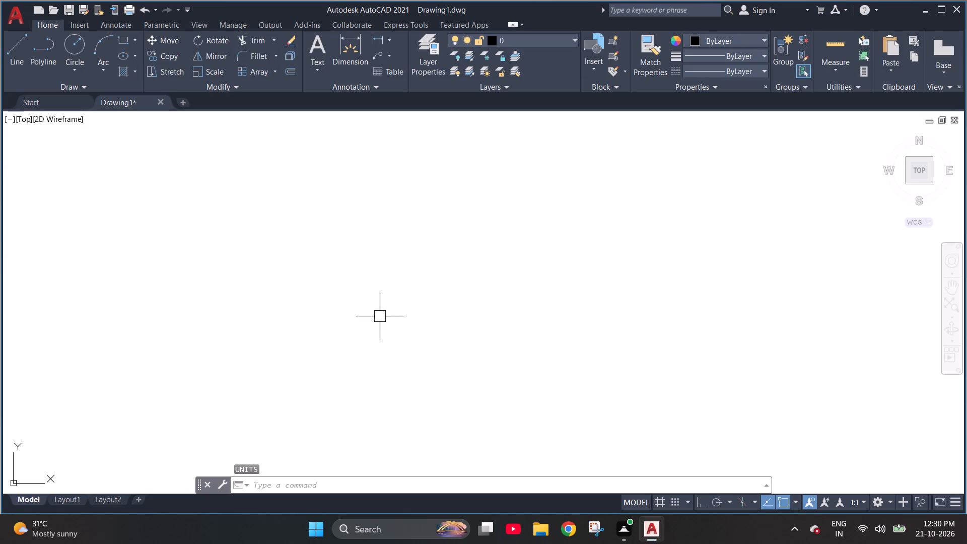
# Modify the ISO-25 dimension style to use a text height of 1'.
pyautogui.write('d')
pyautogui.press('space')
pyautogui.click(619, 235)
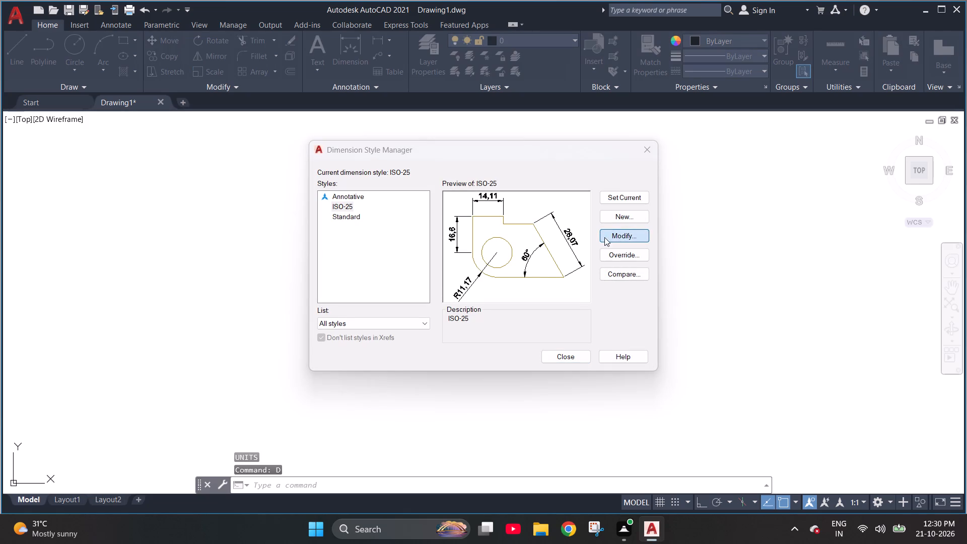
pyautogui.click(409, 128)
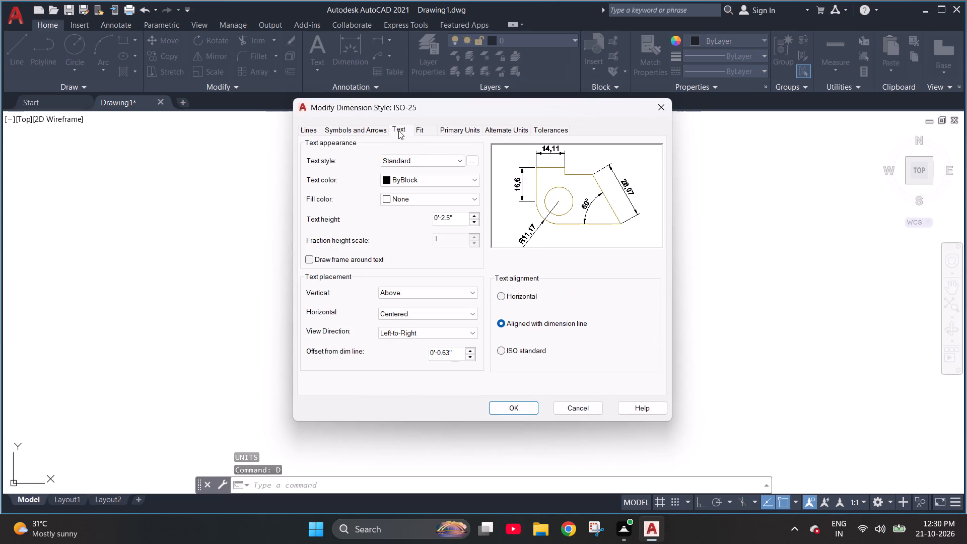
pyautogui.click(404, 161)
pyautogui.click(419, 130)
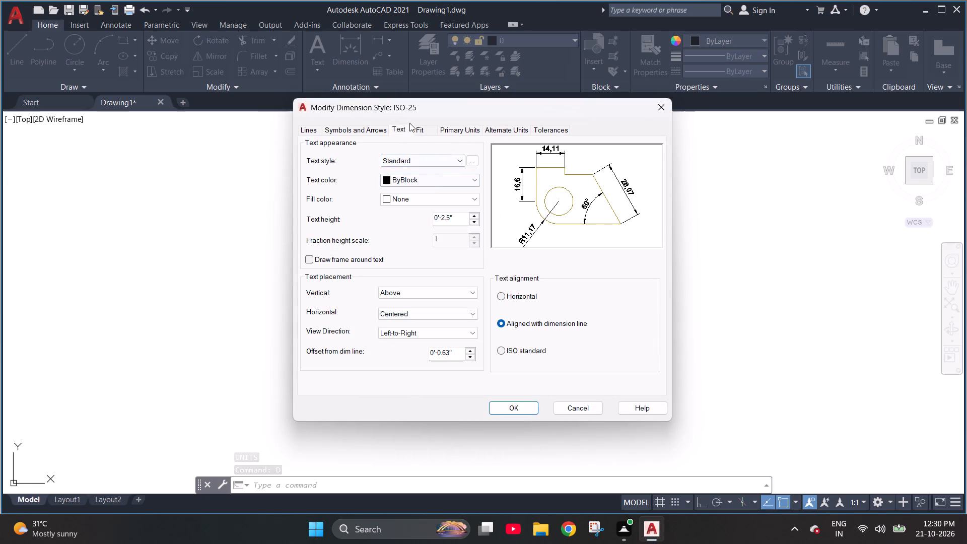
pyautogui.moveTo(454, 223); pyautogui.dragTo(374, 221)
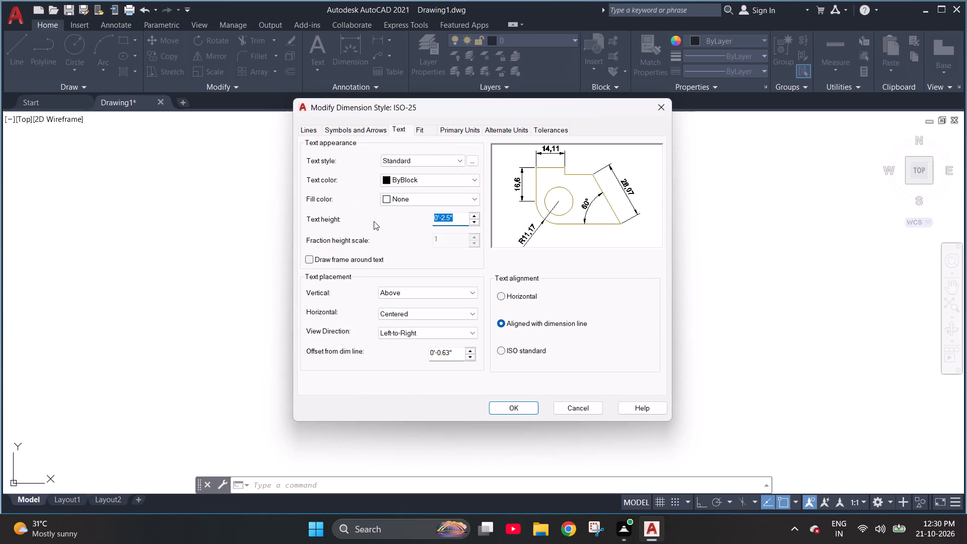
pyautogui.write("1'")
pyautogui.hotkey('shift', 'Return')
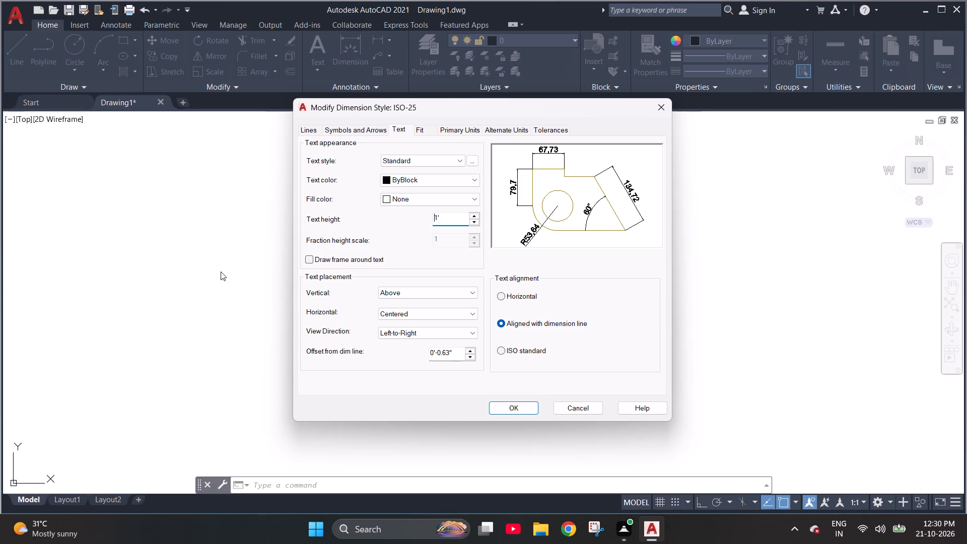
# Set the ISO-25 dimension style's arrow size to 9".
pyautogui.click(342, 126)
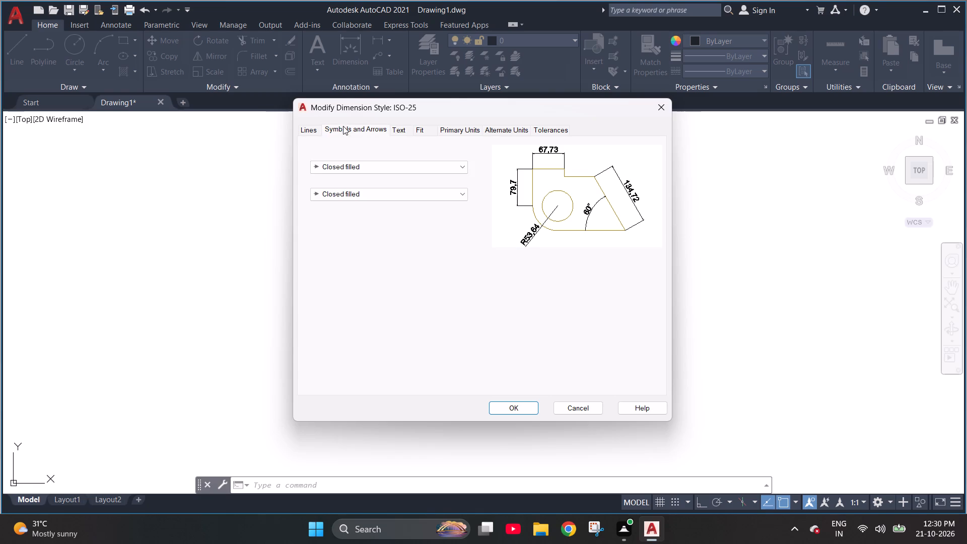
pyautogui.moveTo(341, 246); pyautogui.dragTo(286, 257)
pyautogui.moveTo(330, 255); pyautogui.dragTo(261, 258)
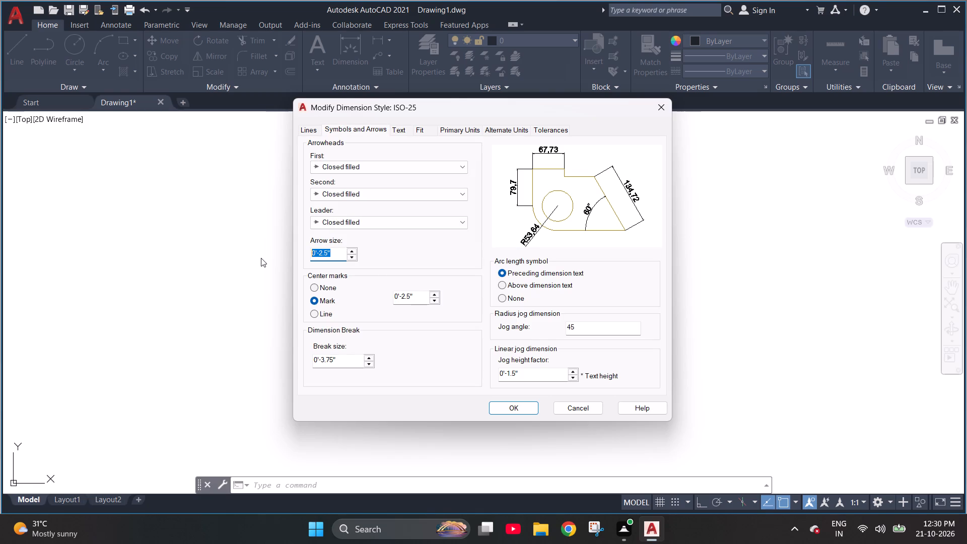
pyautogui.write('9"')
pyautogui.press('Return')
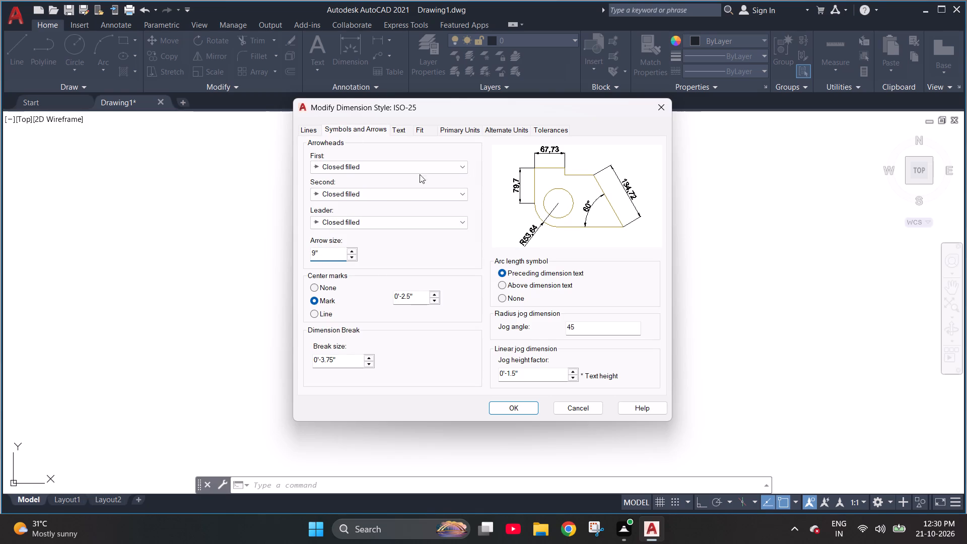
pyautogui.click(399, 129)
pyautogui.click(362, 125)
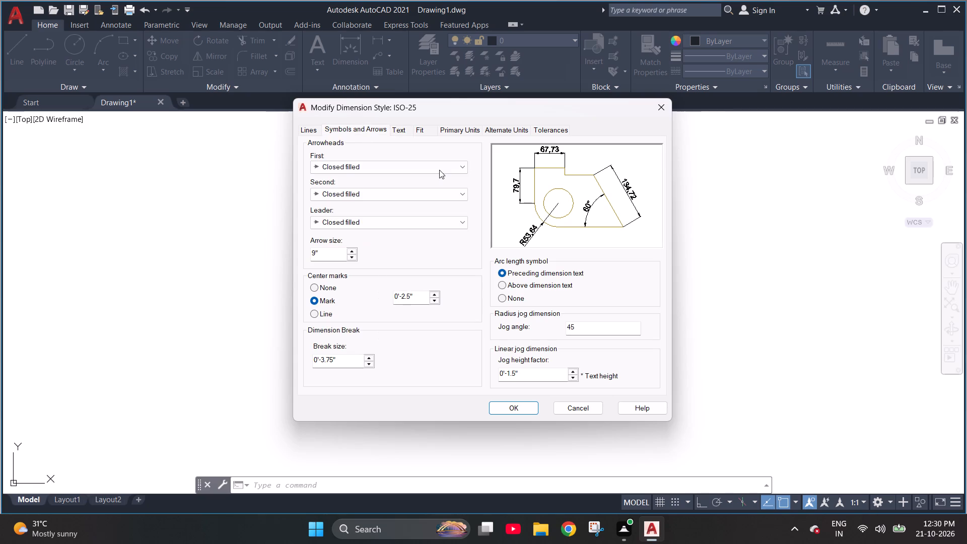
# Set the dimension style's primary units to Engineering format with 0'-0" precision and accept the style changes.
pyautogui.click(455, 129)
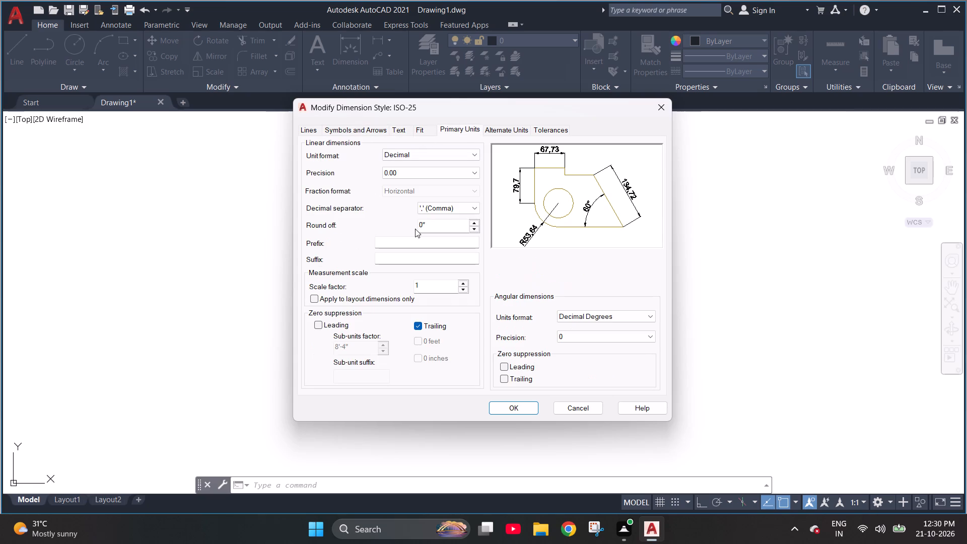
pyautogui.click(425, 155)
pyautogui.click(408, 178)
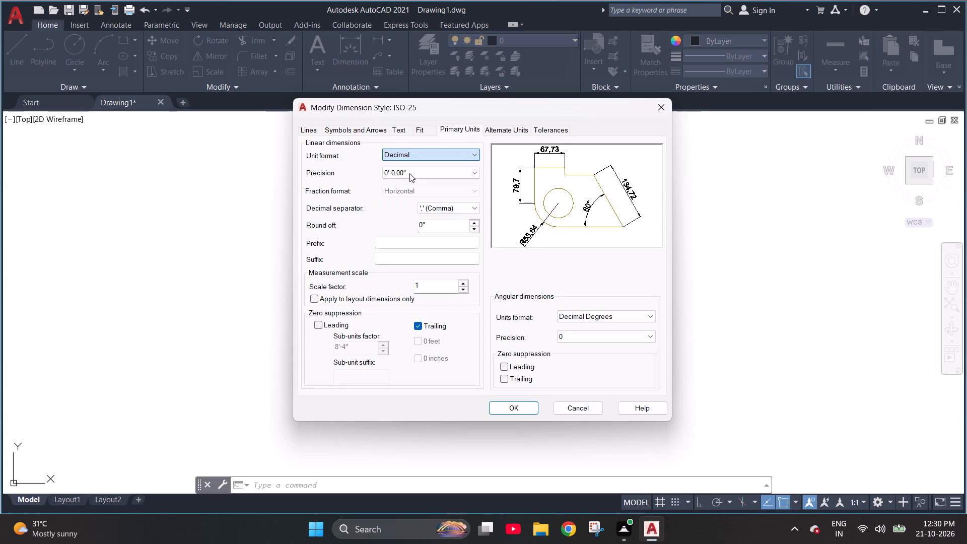
pyautogui.click(413, 170)
pyautogui.click(404, 181)
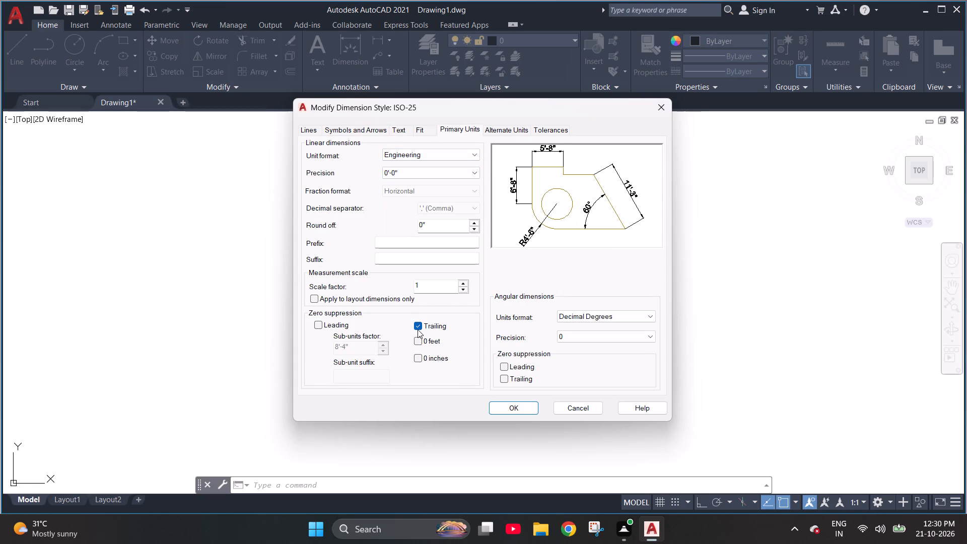
pyautogui.click(510, 412)
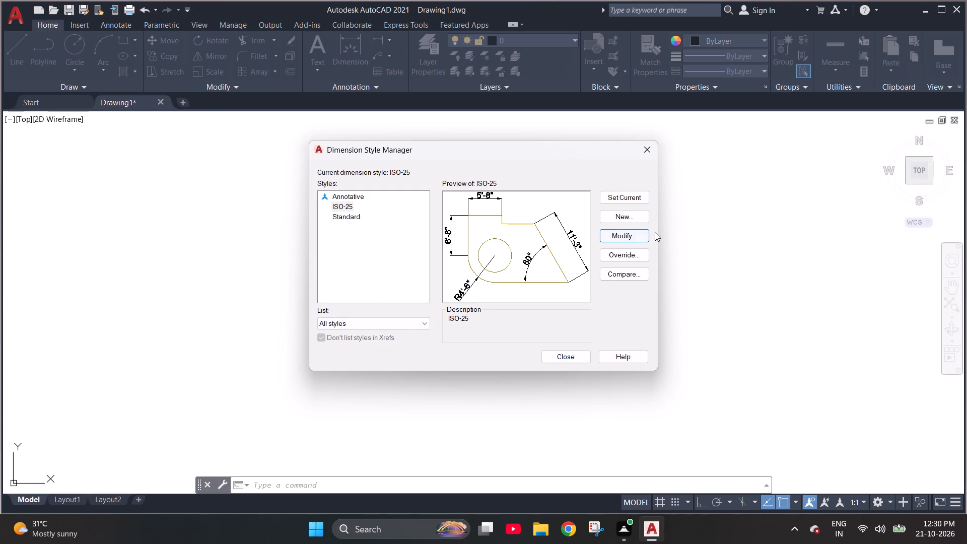
# Make ISO-25 the current dimension style and close the Dimension Style Manager.
pyautogui.click(608, 196)
pyautogui.click(560, 358)
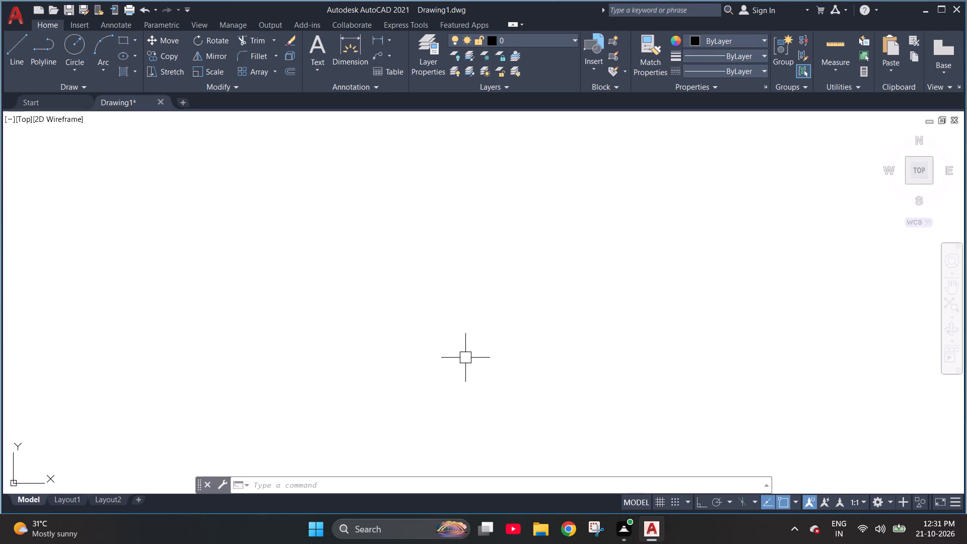
# Draw the outer boundary as a rectangle 30' long and 60' wide using the Dimensions option.
pyautogui.scroll(-1, 281, 327)
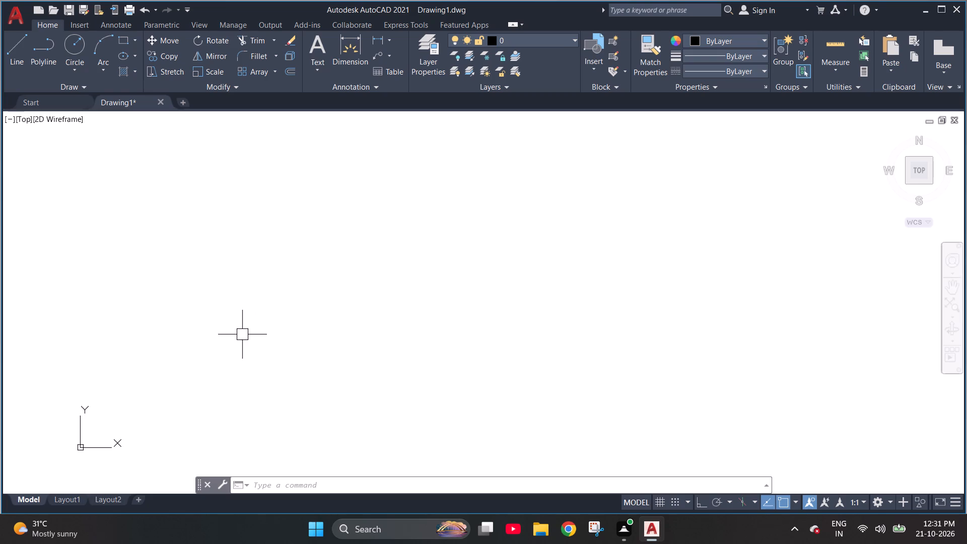
pyautogui.press('Escape')
pyautogui.write('re')
pyautogui.write('c')
pyautogui.press('space')
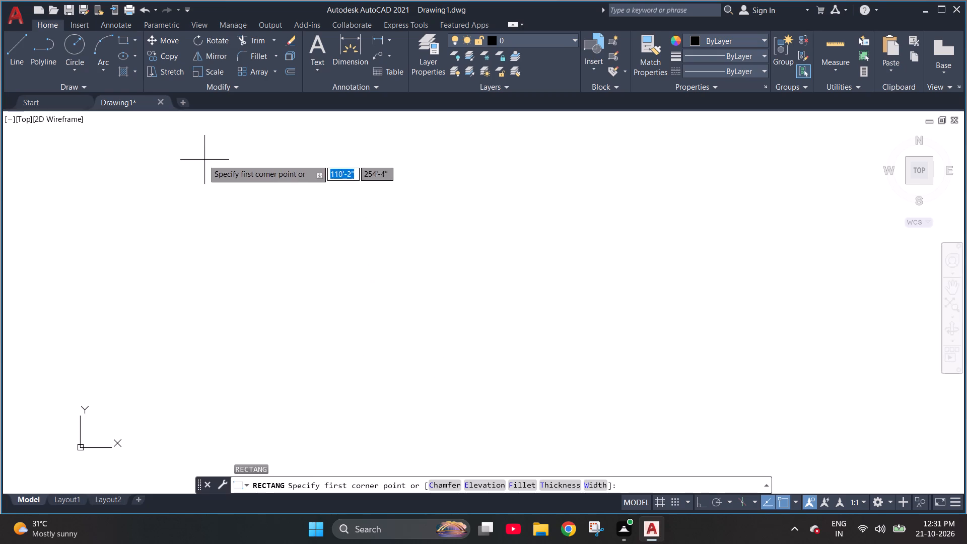
pyautogui.moveTo(203, 160); pyautogui.dragTo(225, 172)
pyautogui.write('d')
pyautogui.press('space')
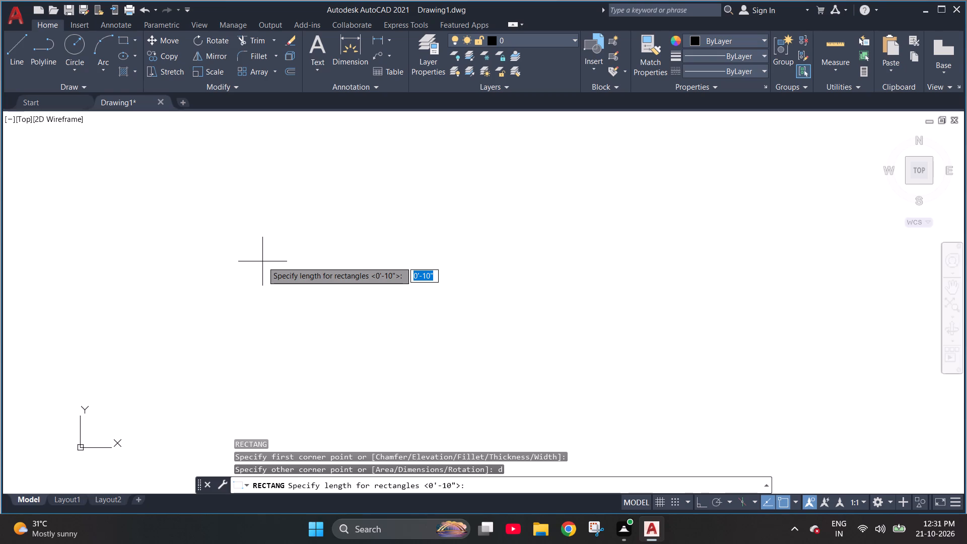
pyautogui.write("30'")
pyautogui.press('Return')
pyautogui.write("60'")
pyautogui.press('Return')
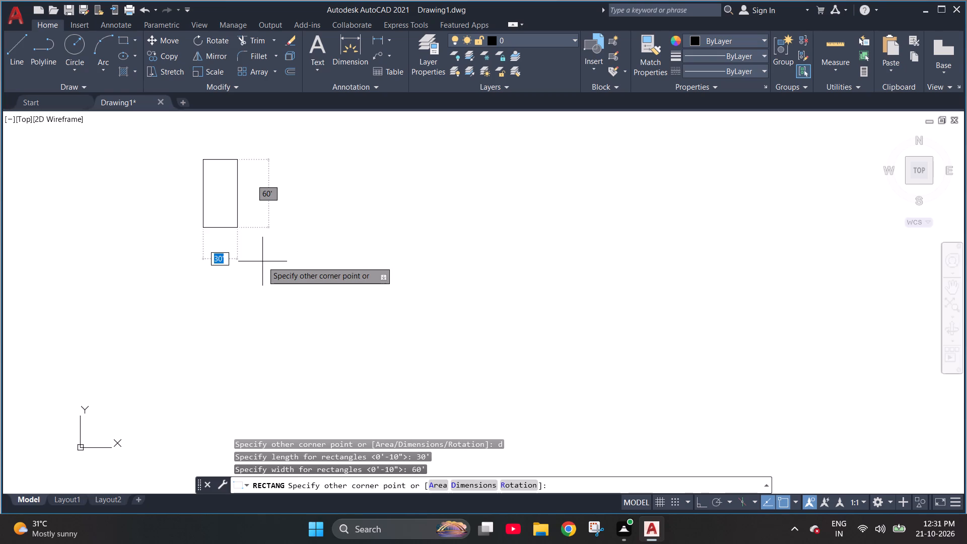
pyautogui.click(330, 319)
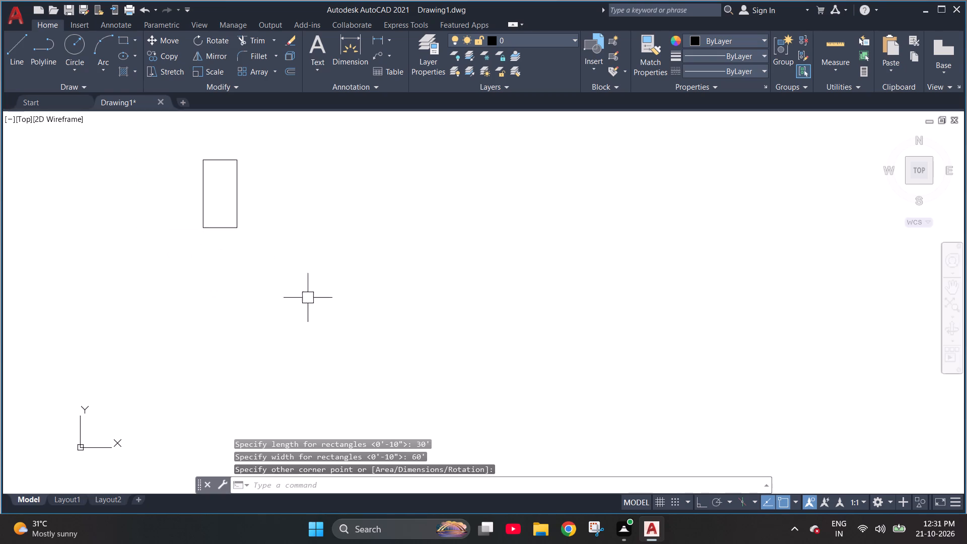
pyautogui.press('Escape')
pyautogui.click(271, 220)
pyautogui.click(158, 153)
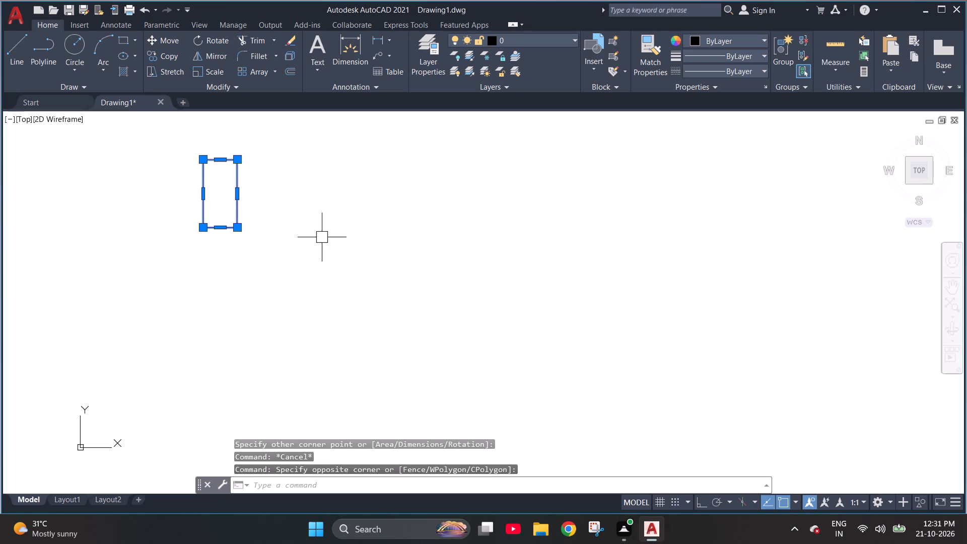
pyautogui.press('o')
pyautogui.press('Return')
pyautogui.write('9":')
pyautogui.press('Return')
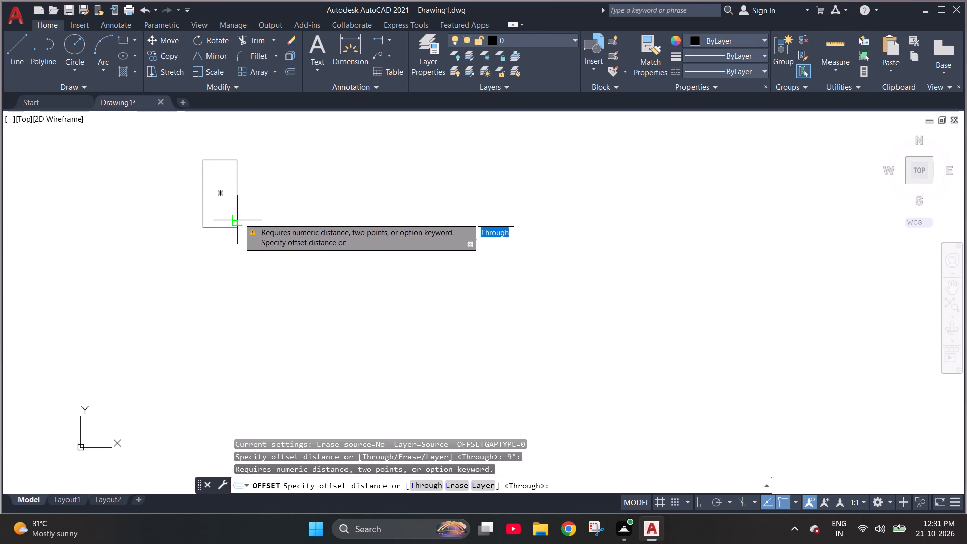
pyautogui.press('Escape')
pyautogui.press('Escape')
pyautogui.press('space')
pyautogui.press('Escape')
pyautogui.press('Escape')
# Offset the 30' × 60' rectangle inward by 9" to form the outer walls.
pyautogui.press('o')
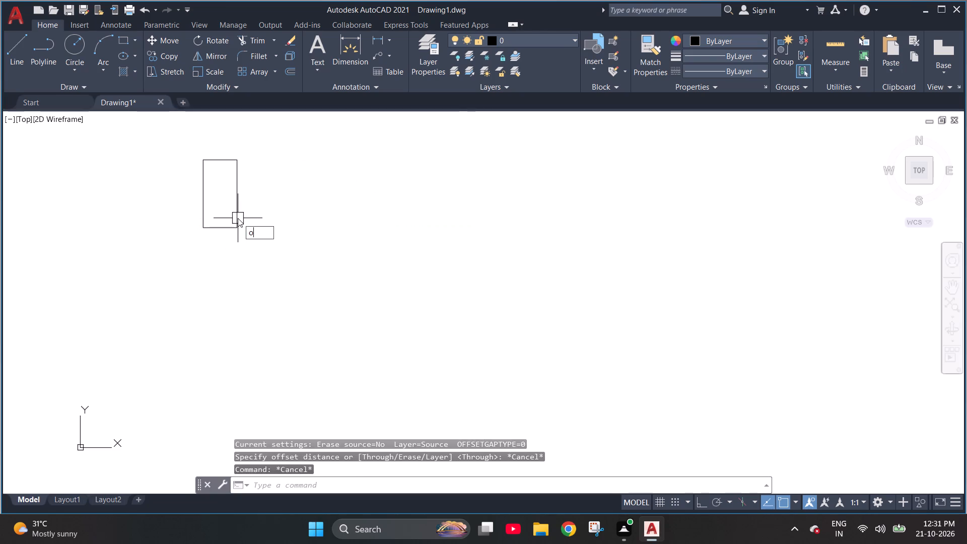
pyautogui.press('Return')
pyautogui.write('9"')
pyautogui.press('Return')
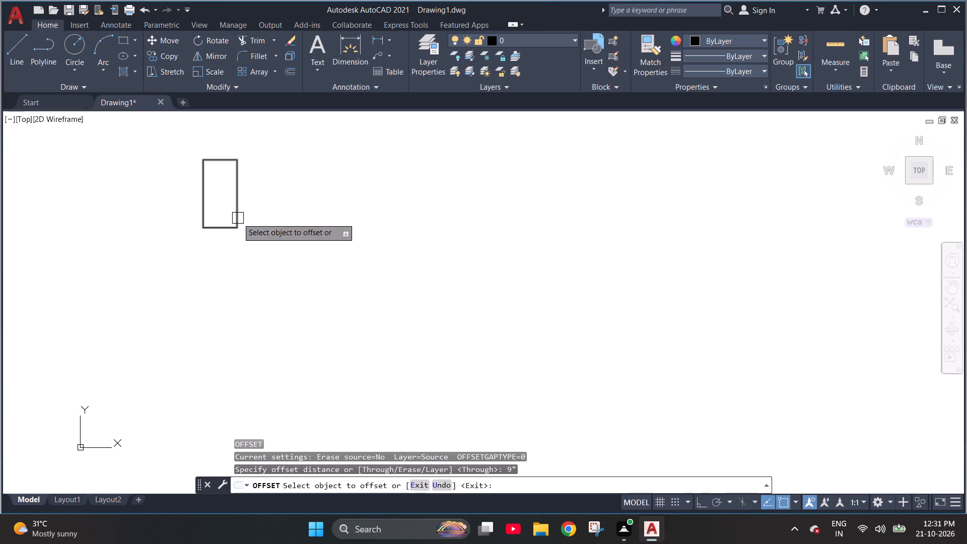
pyautogui.click(242, 221)
pyautogui.click(223, 225)
pyautogui.scroll(3, 214, 164)
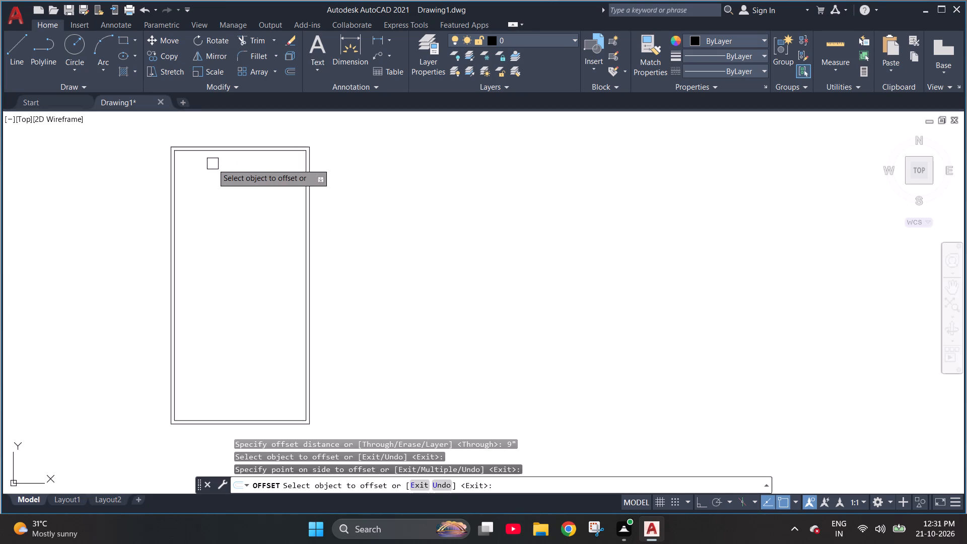
pyautogui.press('Escape')
pyautogui.press('Escape')
pyautogui.press('Escape')
pyautogui.press('Escape')
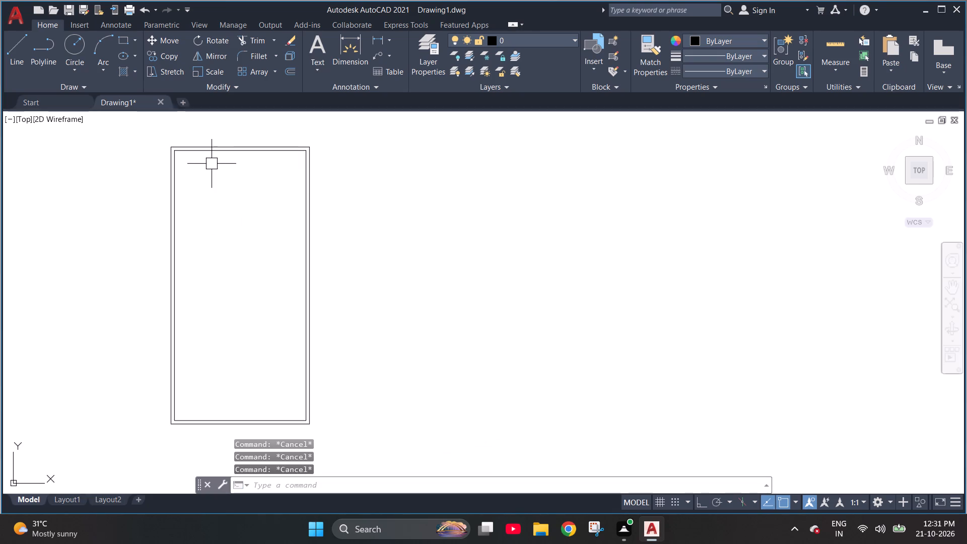
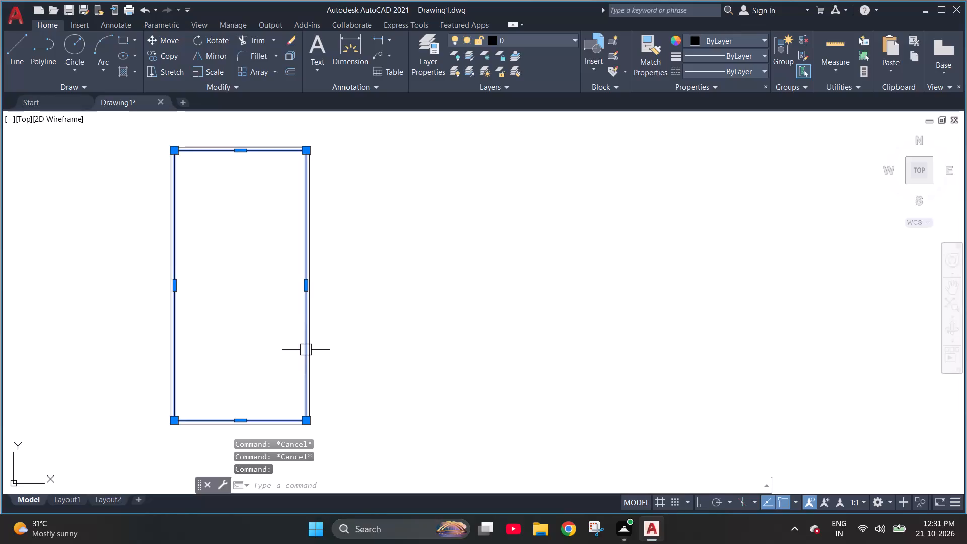
# Explode the inner wall rectangle into separate lines.
pyautogui.write('explode')
pyautogui.press('Return')
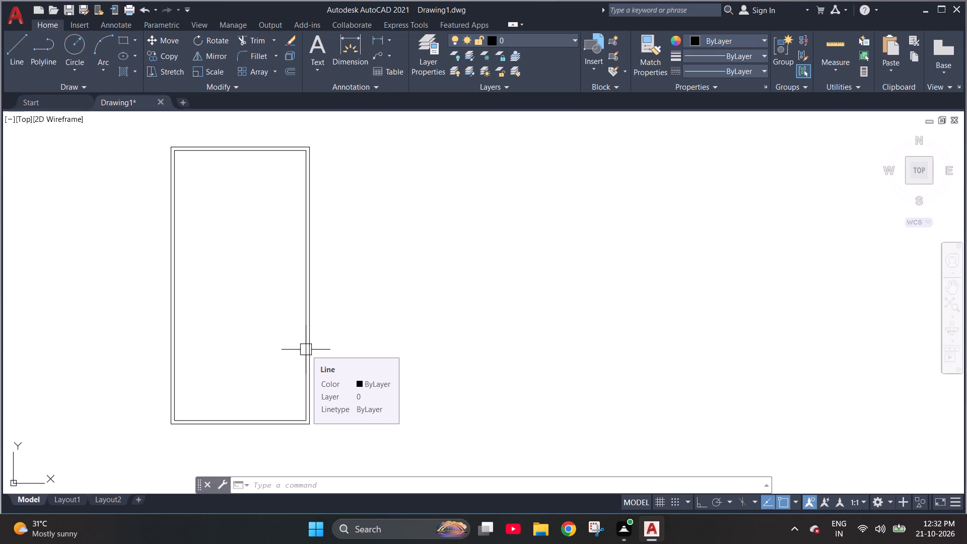
pyautogui.press('Escape')
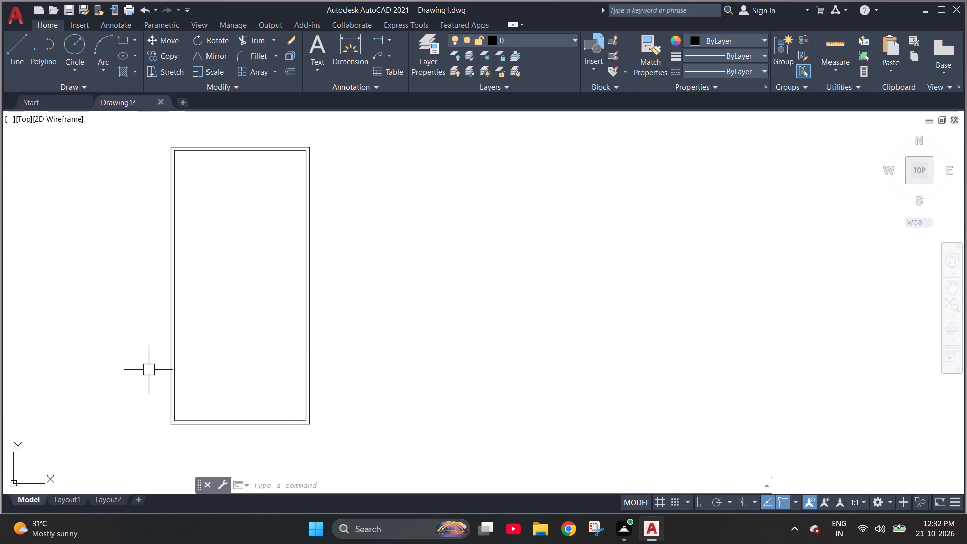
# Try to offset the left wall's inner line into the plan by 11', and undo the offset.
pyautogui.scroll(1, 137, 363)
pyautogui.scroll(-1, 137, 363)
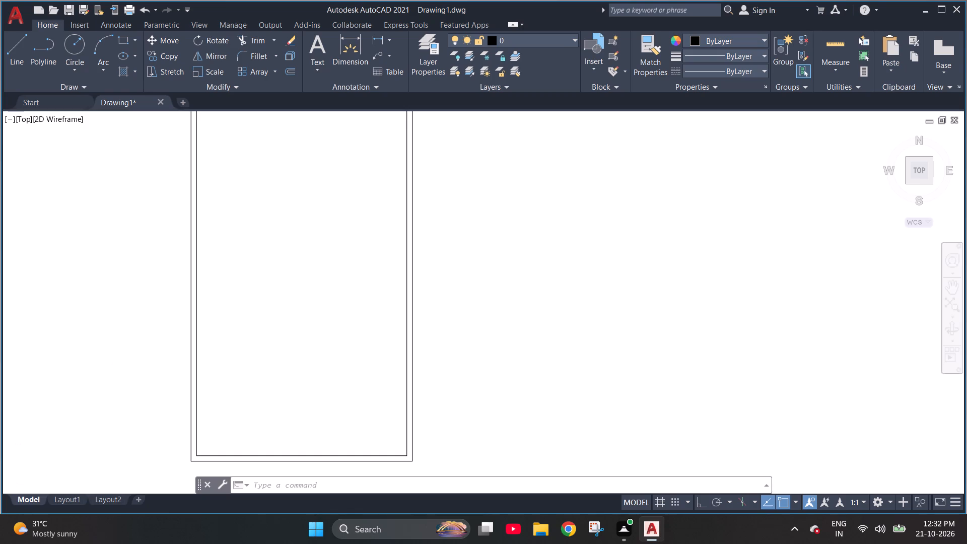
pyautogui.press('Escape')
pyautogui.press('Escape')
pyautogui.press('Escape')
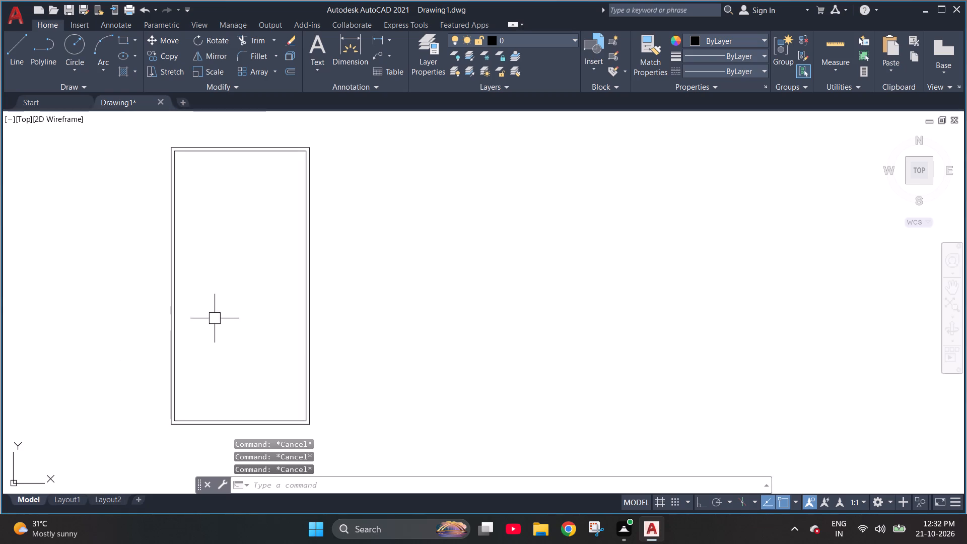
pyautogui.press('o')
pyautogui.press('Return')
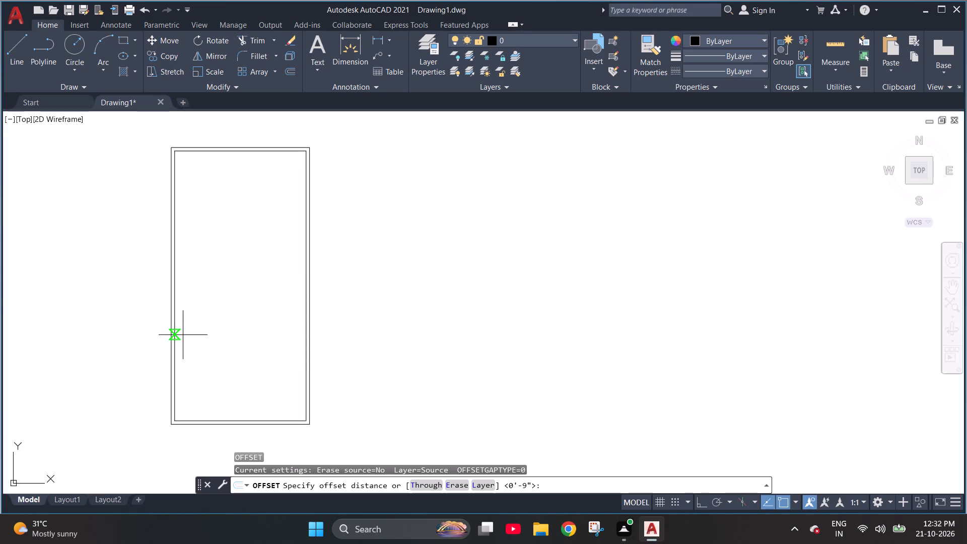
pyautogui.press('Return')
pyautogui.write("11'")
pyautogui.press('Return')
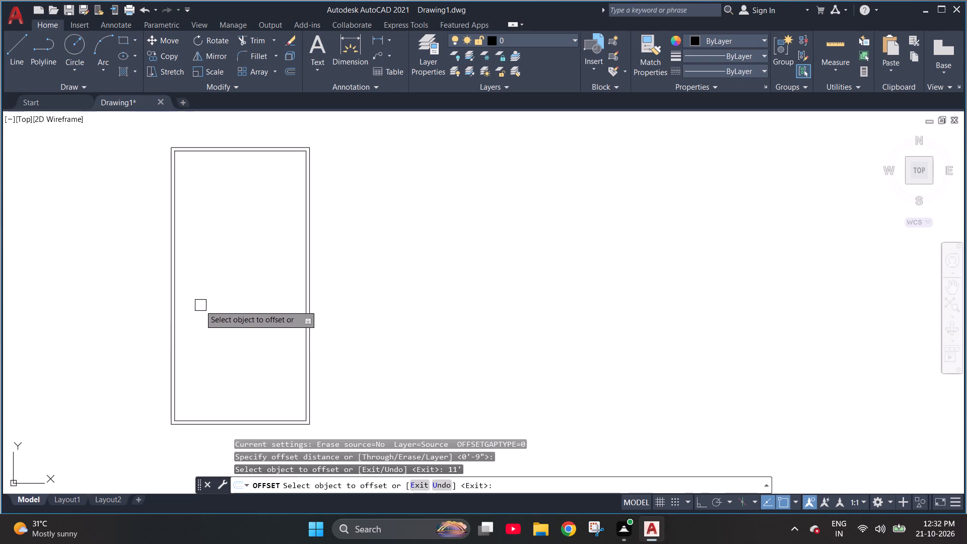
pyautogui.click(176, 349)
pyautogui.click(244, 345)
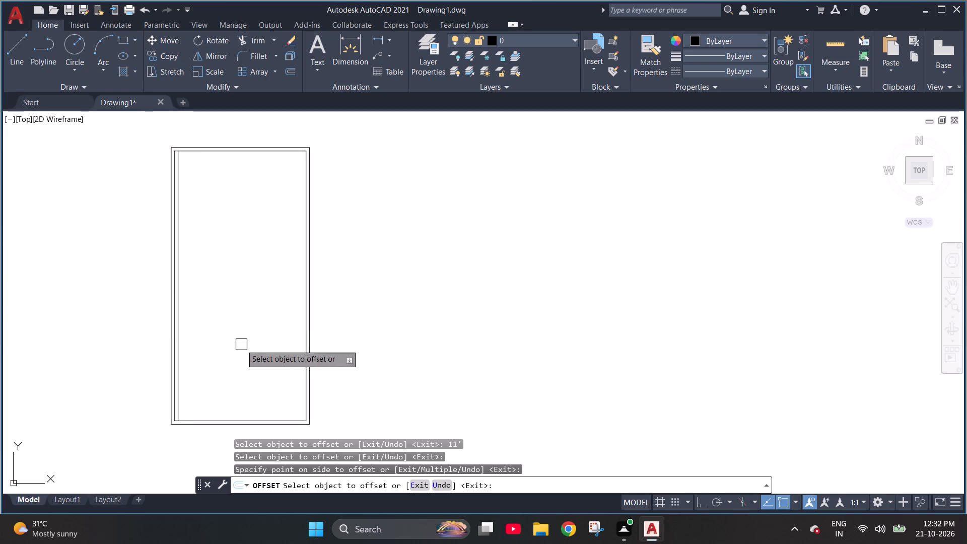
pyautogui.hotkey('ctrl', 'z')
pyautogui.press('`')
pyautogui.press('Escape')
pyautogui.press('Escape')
# Offset the left wall's inner line 11' into the plan to start the first vertical partition.
pyautogui.press('o')
pyautogui.press('Return')
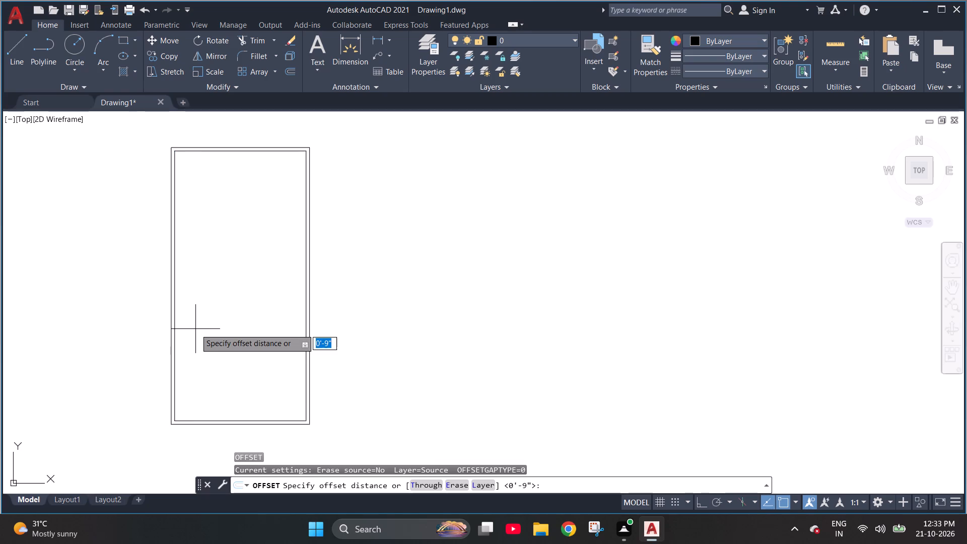
pyautogui.write("11'")
pyautogui.press('Return')
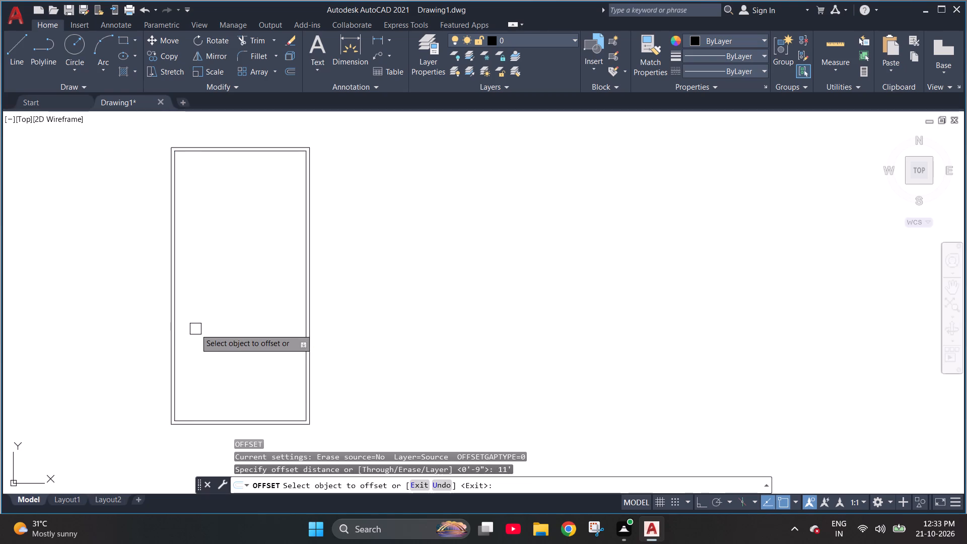
pyautogui.moveTo(178, 288); pyautogui.dragTo(200, 291)
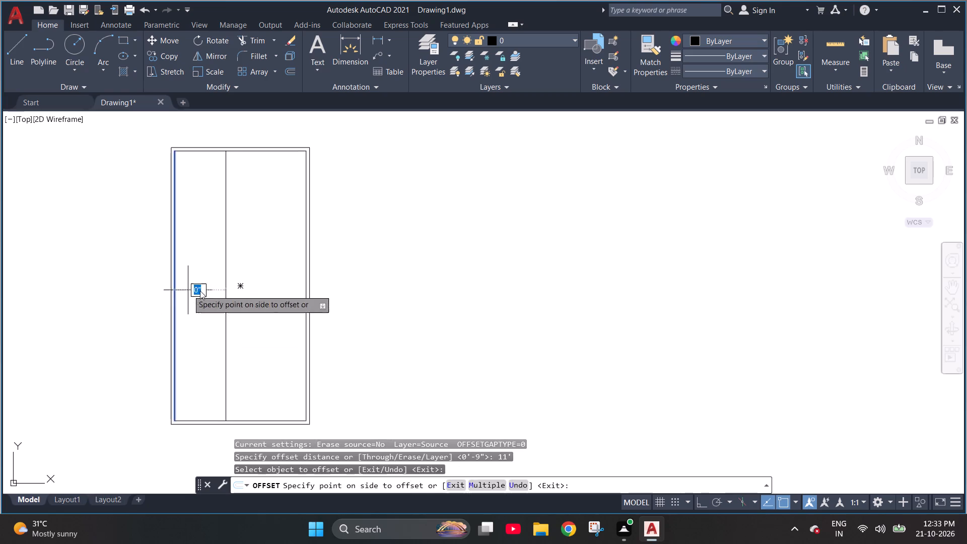
pyautogui.moveTo(200, 291); pyautogui.dragTo(188, 290)
pyautogui.click(234, 290)
pyautogui.press('Escape')
# Offset the new vertical partition line 9" to its right to give the first partition its thickness.
pyautogui.press('o')
pyautogui.press('space')
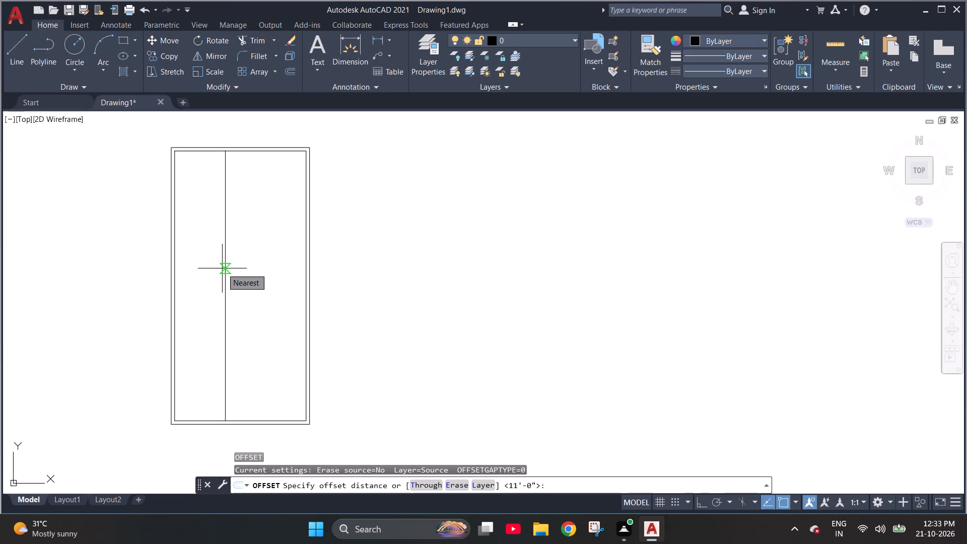
pyautogui.write('9"')
pyautogui.press('Return')
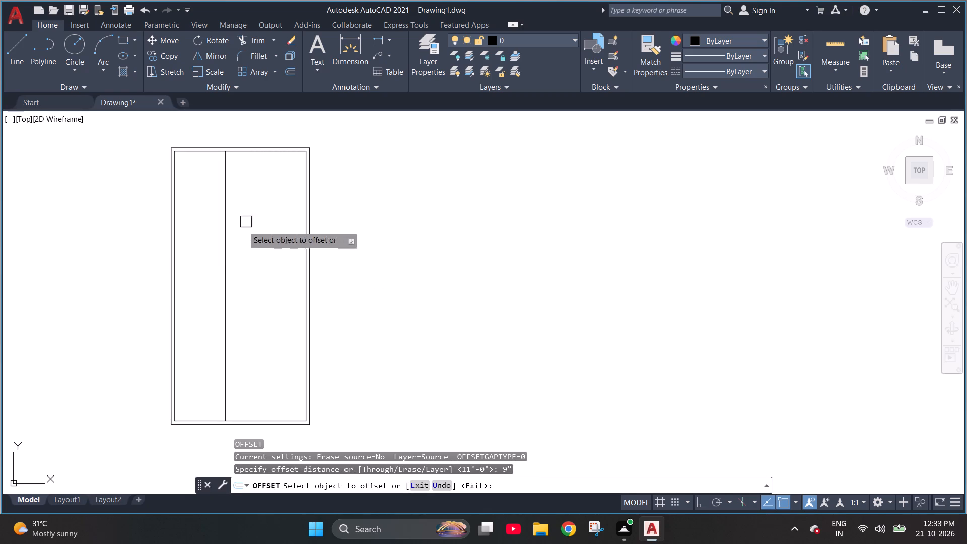
pyautogui.moveTo(223, 267); pyautogui.dragTo(228, 267)
pyautogui.click(254, 267)
pyautogui.press('`')
pyautogui.press('Escape')
pyautogui.press('Escape')
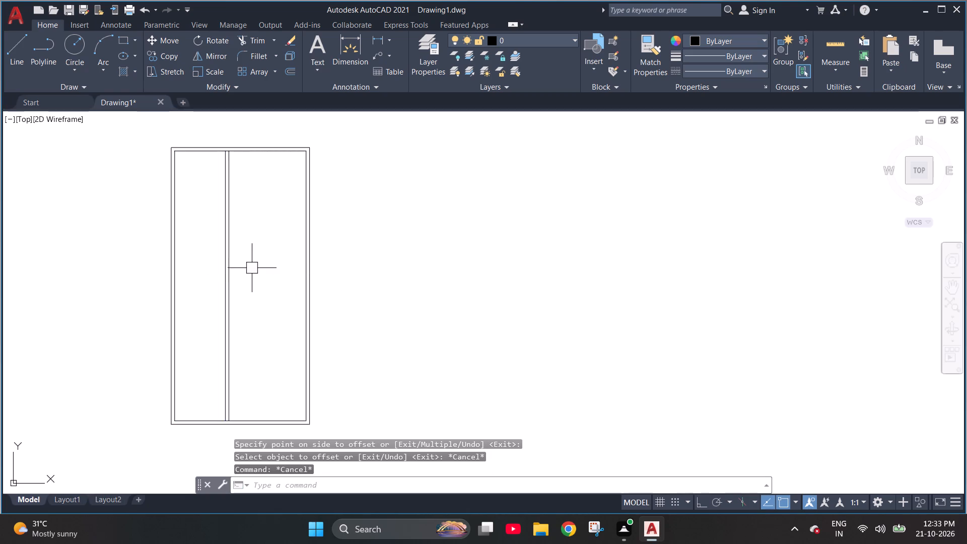
# Offset the first partition's right-hand line 5' to the right to start a second vertical partition.
pyautogui.press('o')
pyautogui.press('Return')
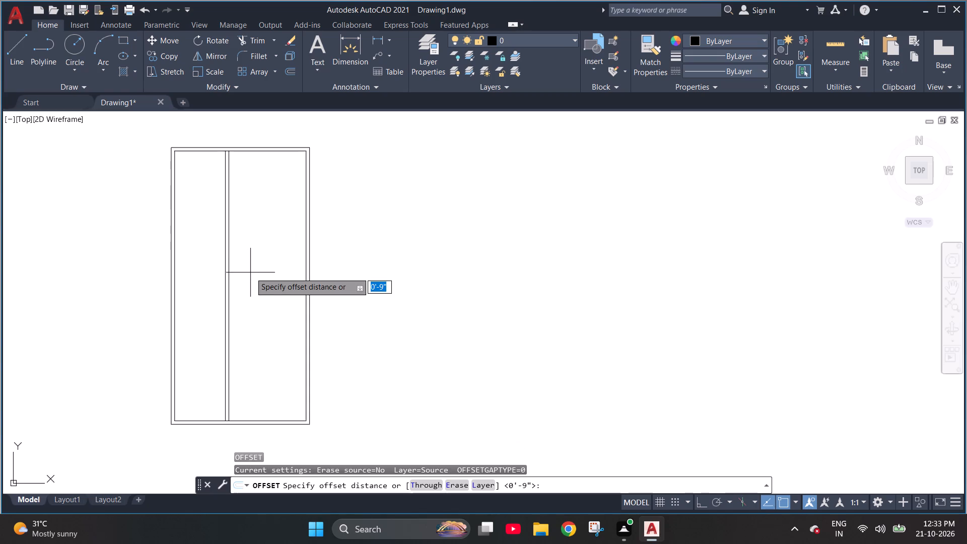
pyautogui.write("5'")
pyautogui.press('Return')
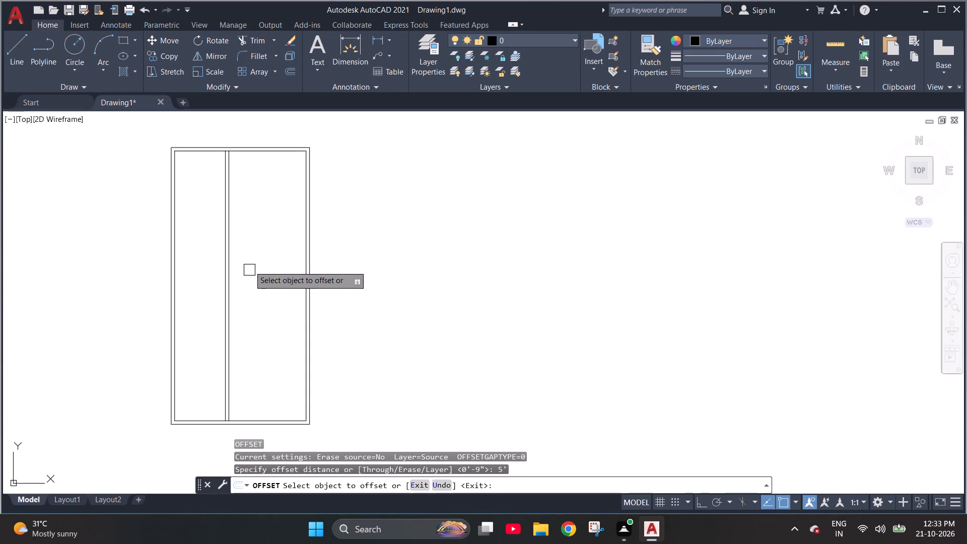
pyautogui.moveTo(232, 296); pyautogui.dragTo(241, 296)
pyautogui.click(261, 291)
pyautogui.press('Escape')
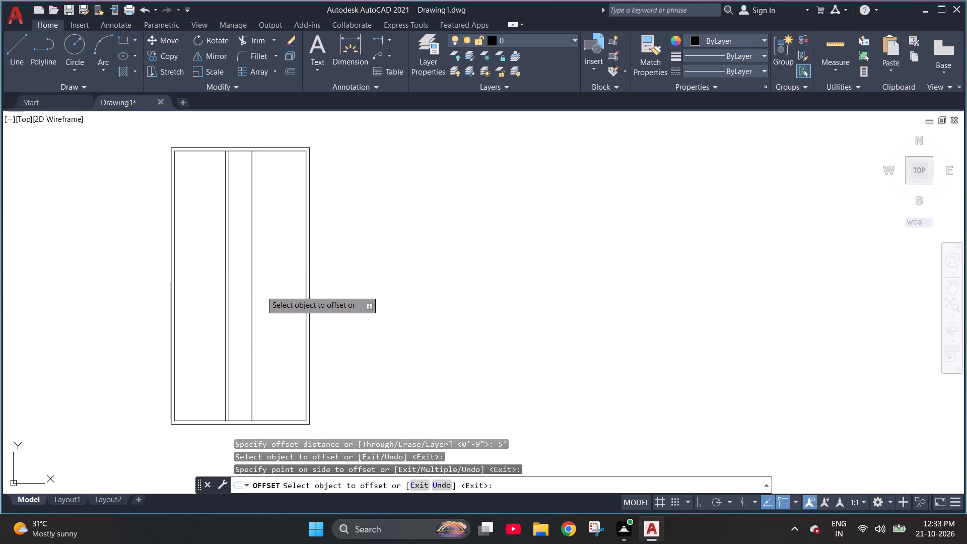
pyautogui.press('Escape')
pyautogui.press('Escape')
pyautogui.press('Escape')
# Offset the second partition's line 9" to the right to give it its wall thickness.
pyautogui.press('o')
pyautogui.press('Return')
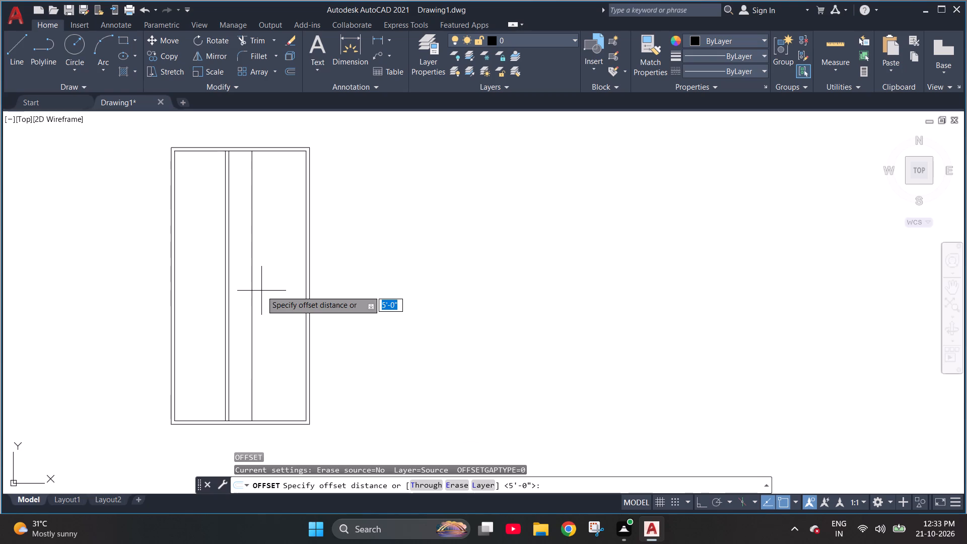
pyautogui.press('4')
pyautogui.press('BackSpace')
pyautogui.press('9')
pyautogui.hotkey('shift', '"')
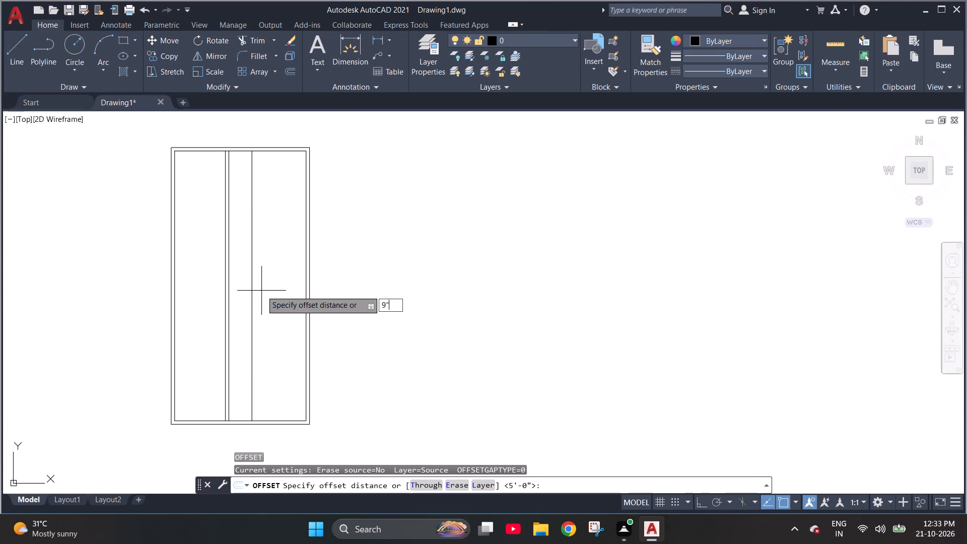
pyautogui.press('Return')
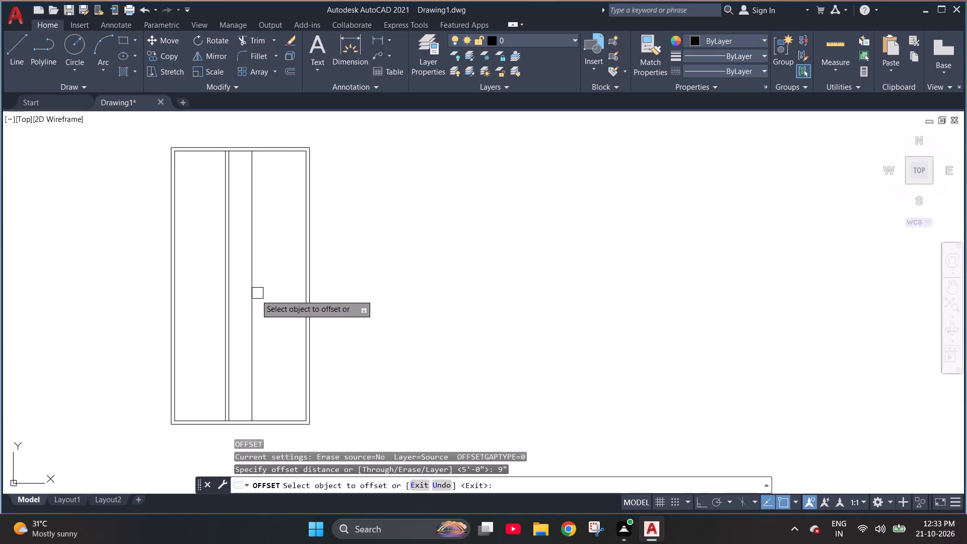
pyautogui.click(255, 297)
pyautogui.click(285, 300)
pyautogui.press('Escape')
pyautogui.press('Escape')
pyautogui.press('Escape')
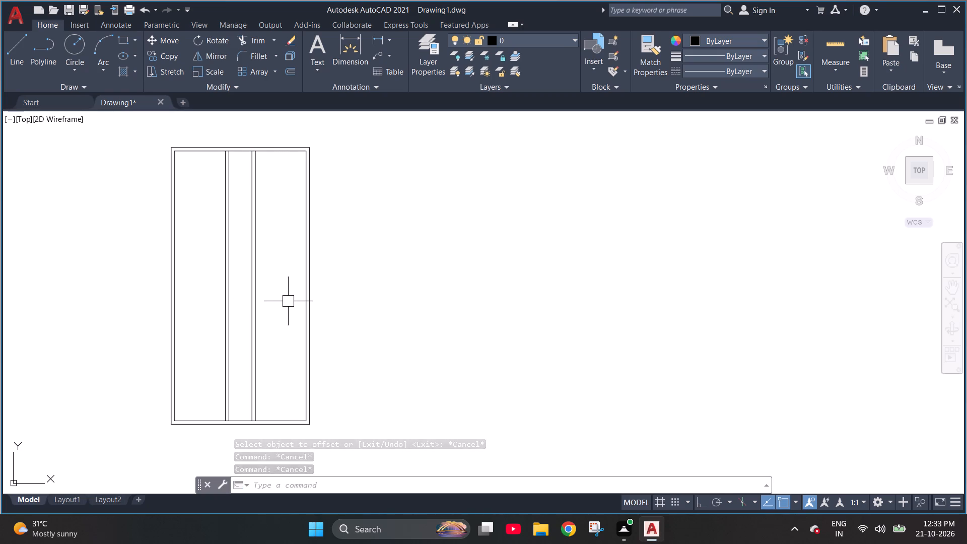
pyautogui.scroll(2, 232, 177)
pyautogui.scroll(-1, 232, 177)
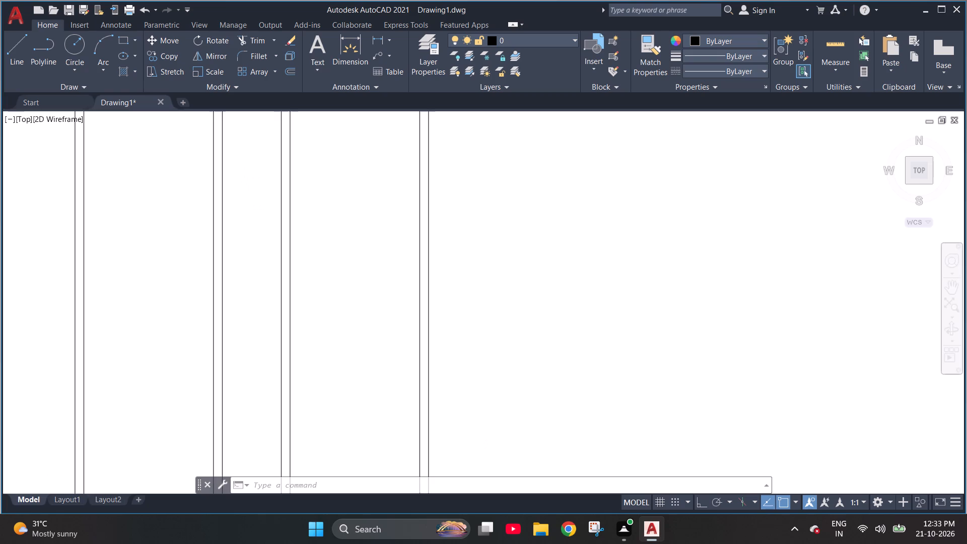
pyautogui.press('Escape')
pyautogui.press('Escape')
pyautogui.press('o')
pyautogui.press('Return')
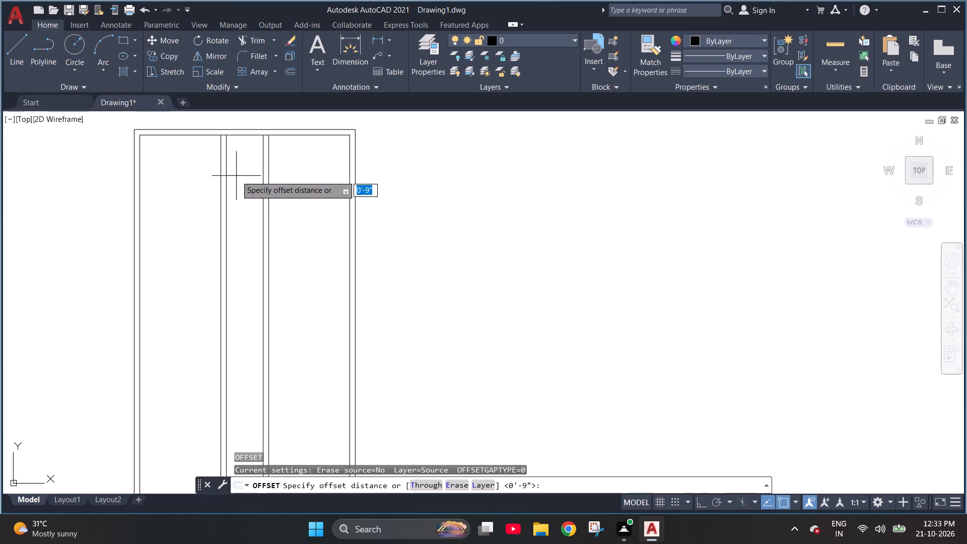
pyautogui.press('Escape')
# Quick-measure the clear width between the left wall and the first vertical partition.
pyautogui.moveTo(827, 43); pyautogui.dragTo(819, 49)
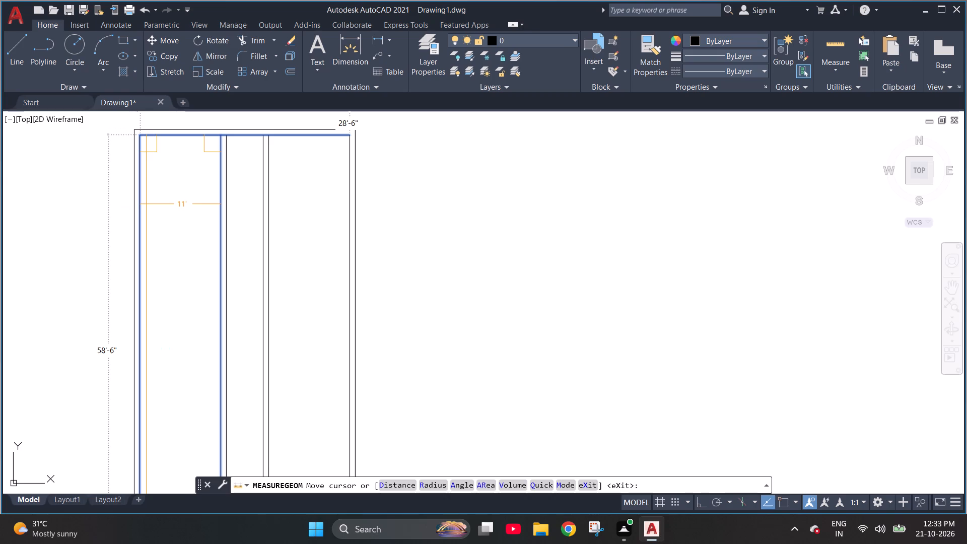
pyautogui.press('Escape')
pyautogui.press('Escape')
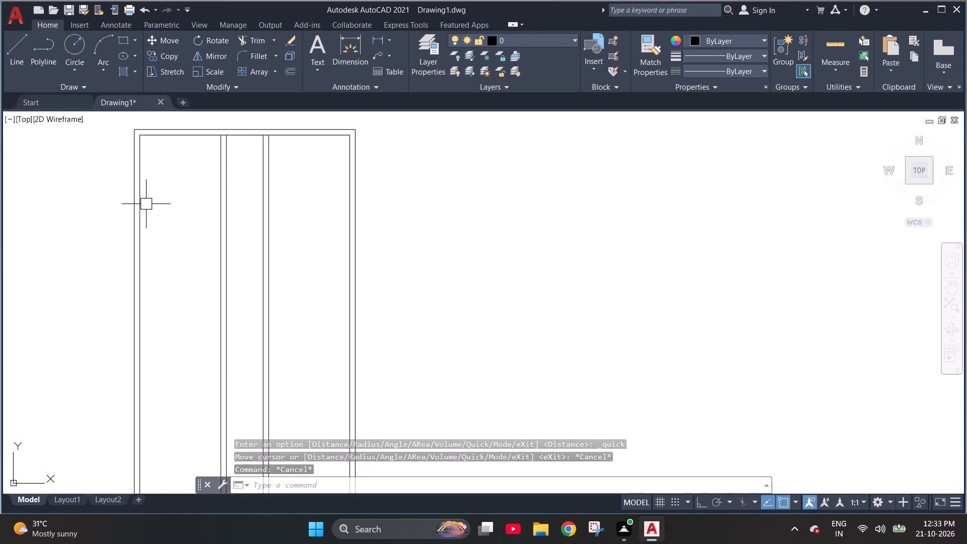
pyautogui.press('Escape')
# Offset the right wall's inner line 5' into the plan to start a third vertical partition.
pyautogui.press('o')
pyautogui.press('Return')
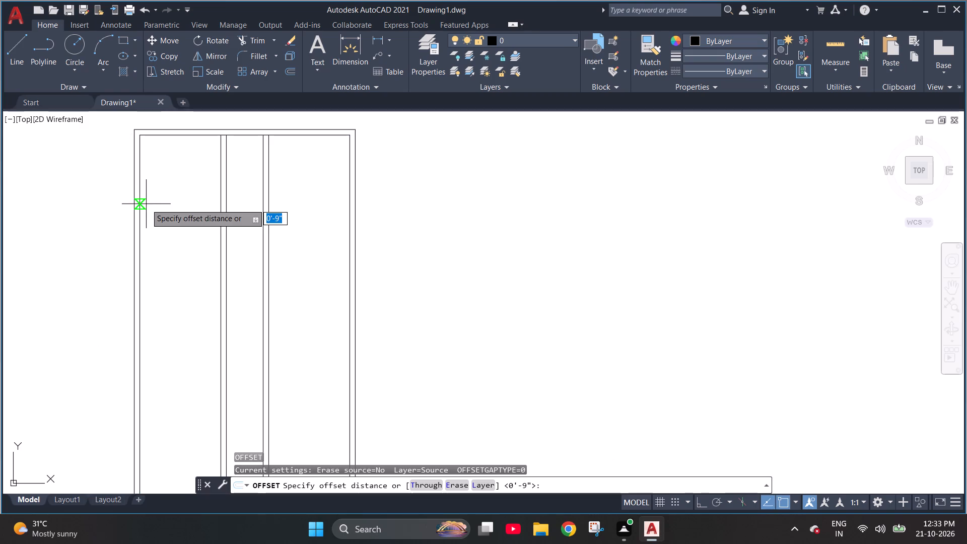
pyautogui.write("5'")
pyautogui.press('Return')
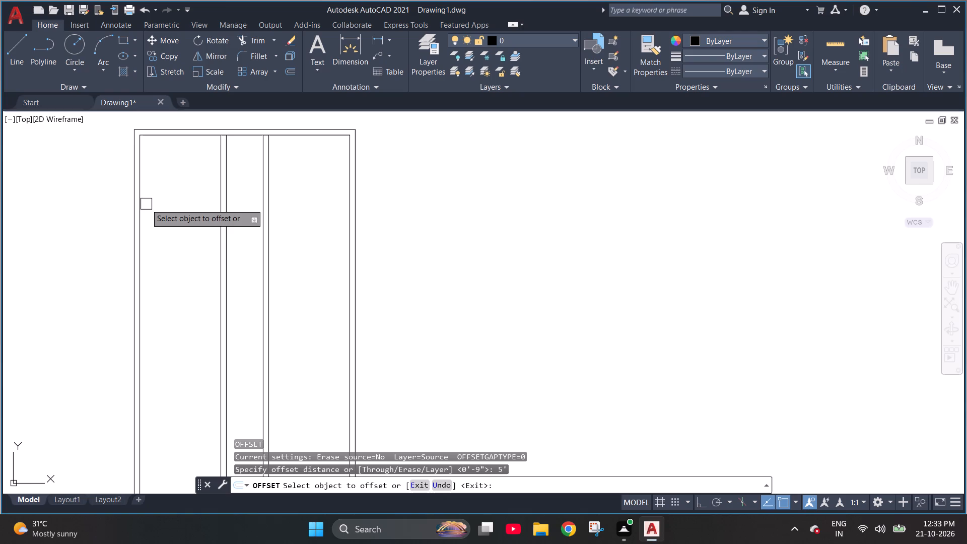
pyautogui.moveTo(345, 184); pyautogui.dragTo(322, 188)
pyautogui.click(294, 194)
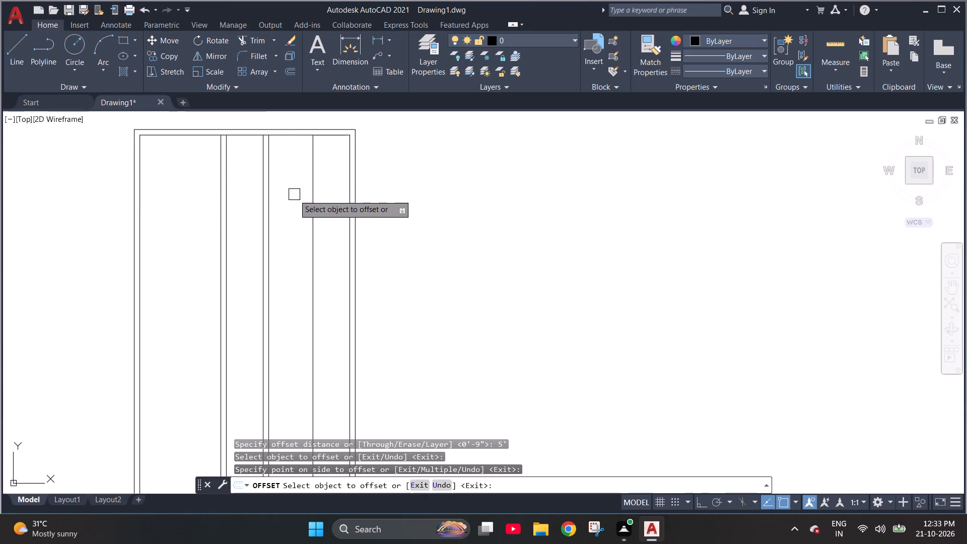
pyautogui.press('Escape')
pyautogui.press('Escape')
# Offset the third partition's line 9" to the left to give it its wall thickness.
pyautogui.press('o')
pyautogui.press('Return')
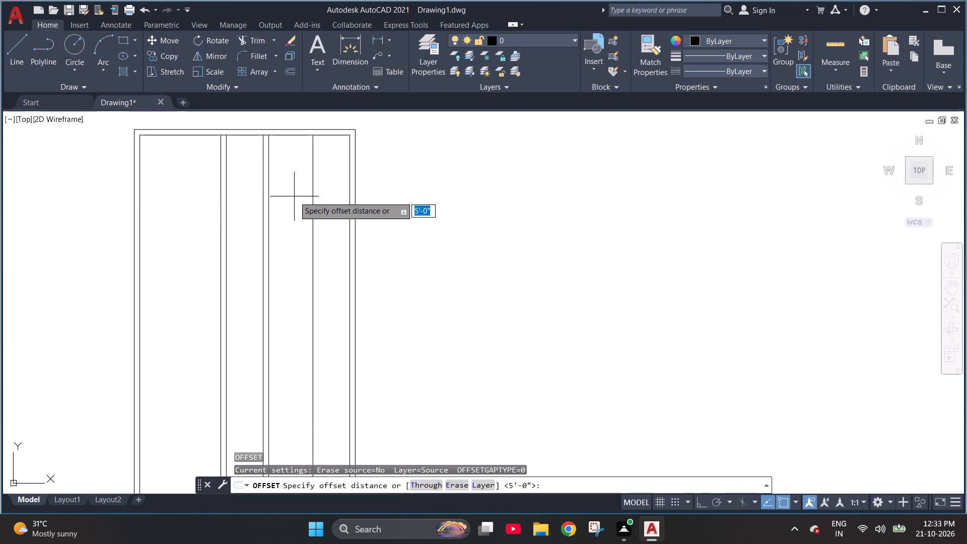
pyautogui.write('9"')
pyautogui.press('Return')
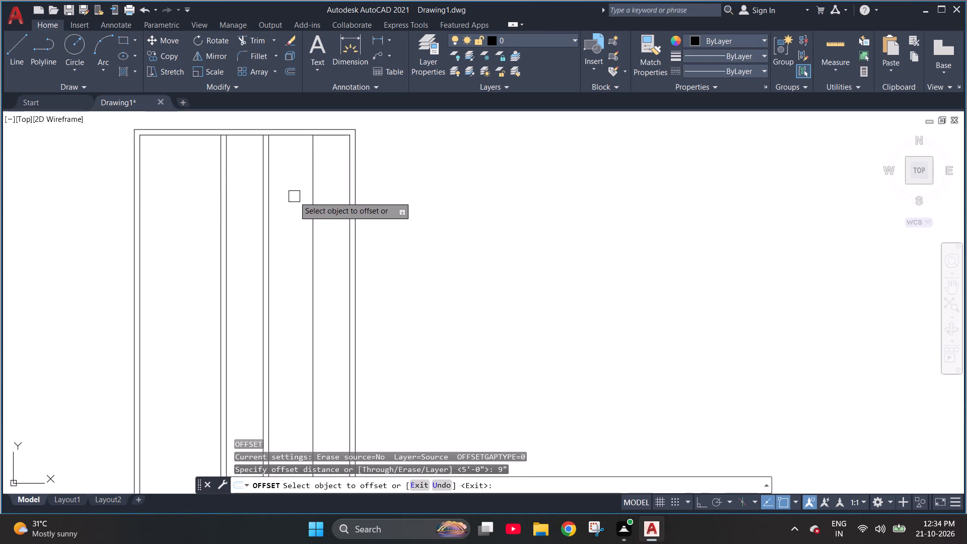
pyautogui.click(315, 207)
pyautogui.click(288, 224)
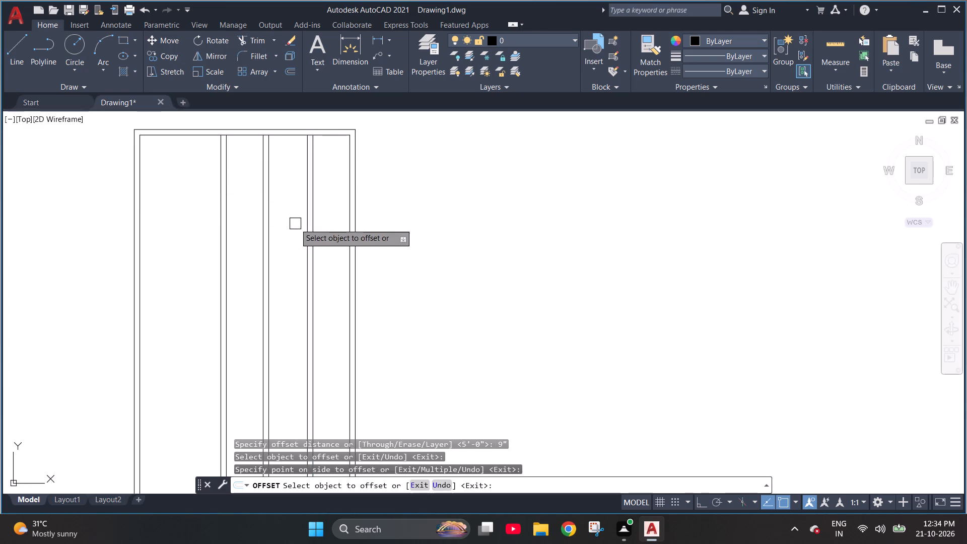
pyautogui.press('Escape')
pyautogui.press('Escape')
# Offset the top wall's inner line 13' down into the plan to start a horizontal partition.
pyautogui.scroll(-1, 372, 226)
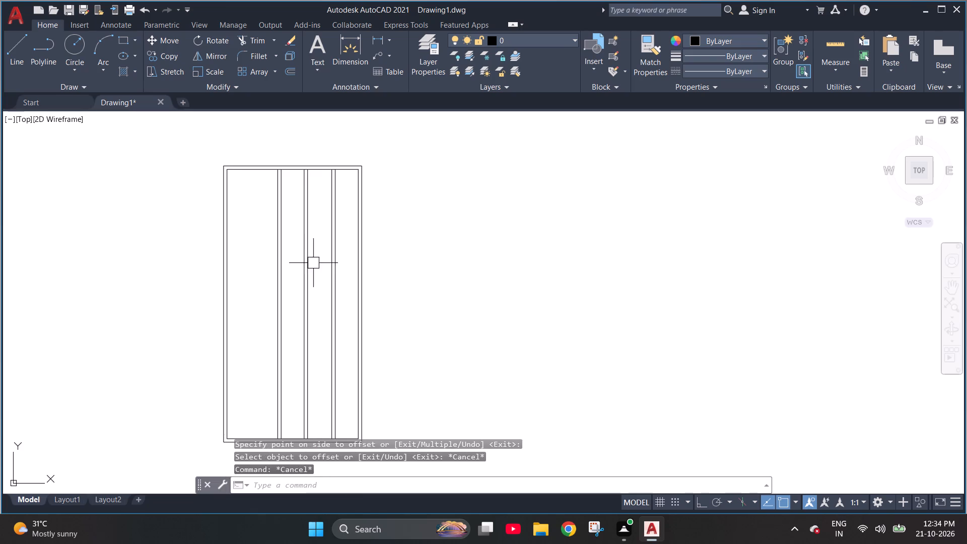
pyautogui.scroll(1, 324, 236)
pyautogui.press('Escape')
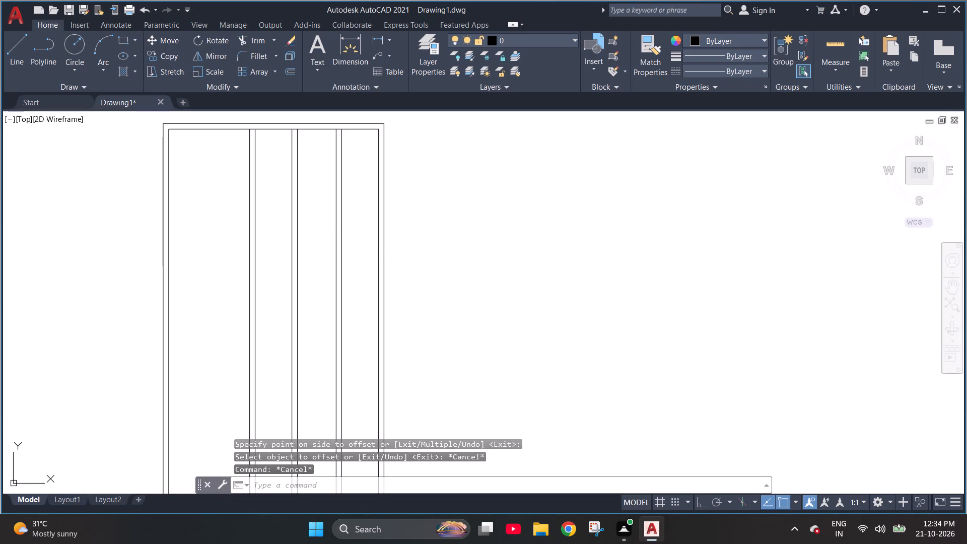
pyautogui.press('o')
pyautogui.press('Return')
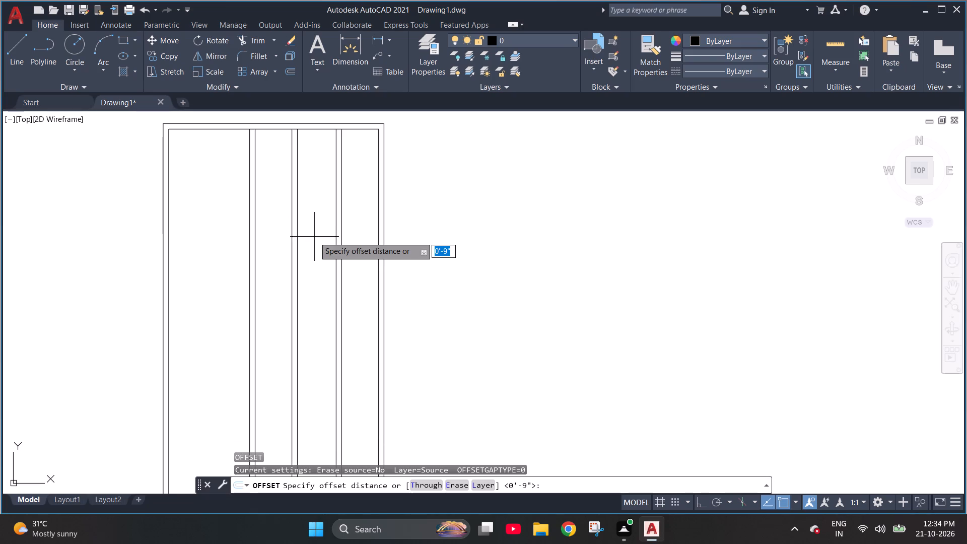
pyautogui.write('12')
pyautogui.press('BackSpace')
pyautogui.write("3'")
pyautogui.press('Return')
pyautogui.scroll(1, 314, 237)
pyautogui.scroll(-1, 315, 296)
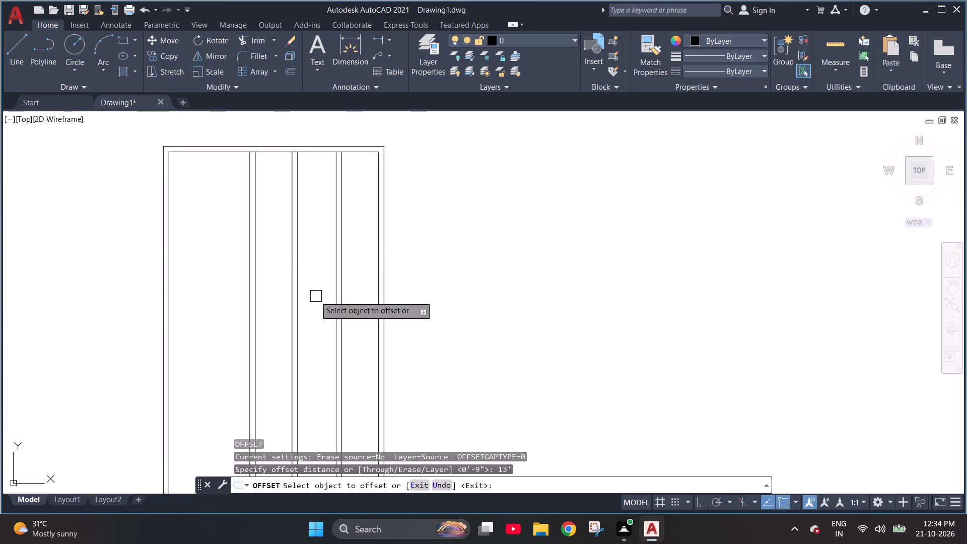
pyautogui.click(225, 154)
pyautogui.click(216, 236)
pyautogui.press('Escape')
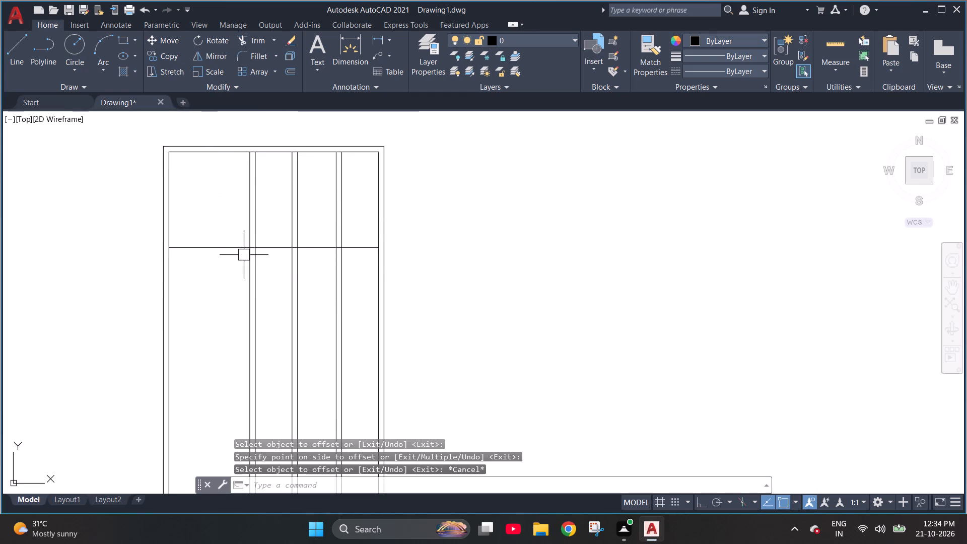
# Offset the horizontal partition's line 9" downward to give it its wall thickness.
pyautogui.press('o')
pyautogui.press('Return')
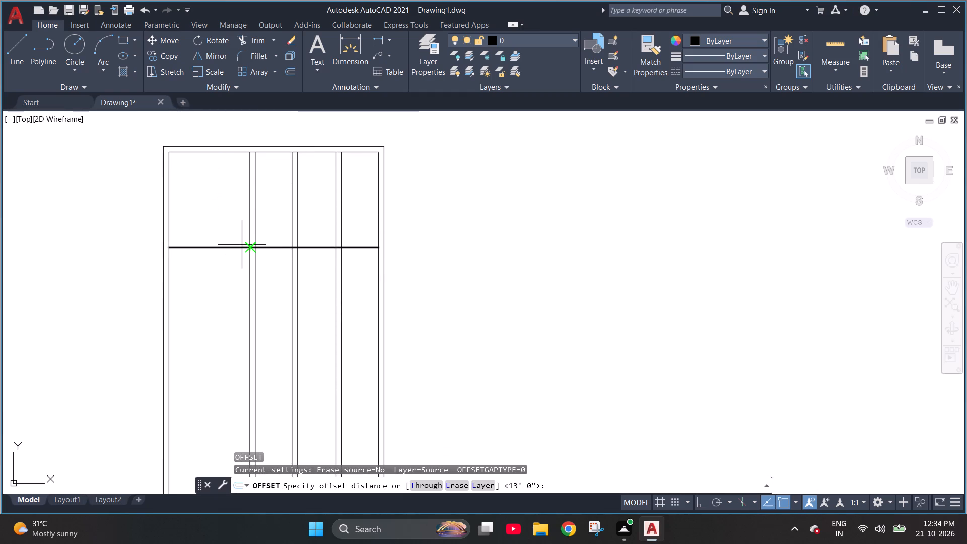
pyautogui.press('9')
pyautogui.hotkey('shift', '"')
pyautogui.press('Return')
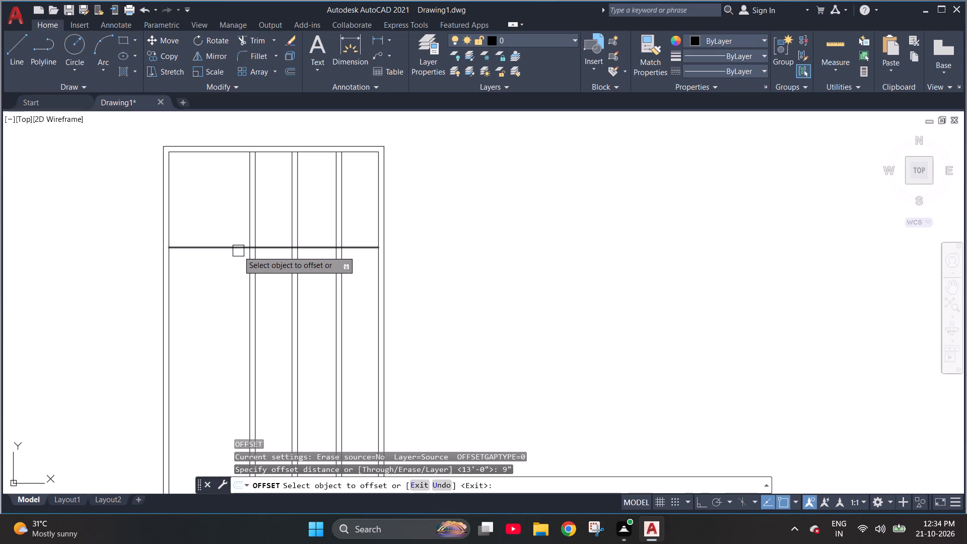
pyautogui.scroll(2, 224, 248)
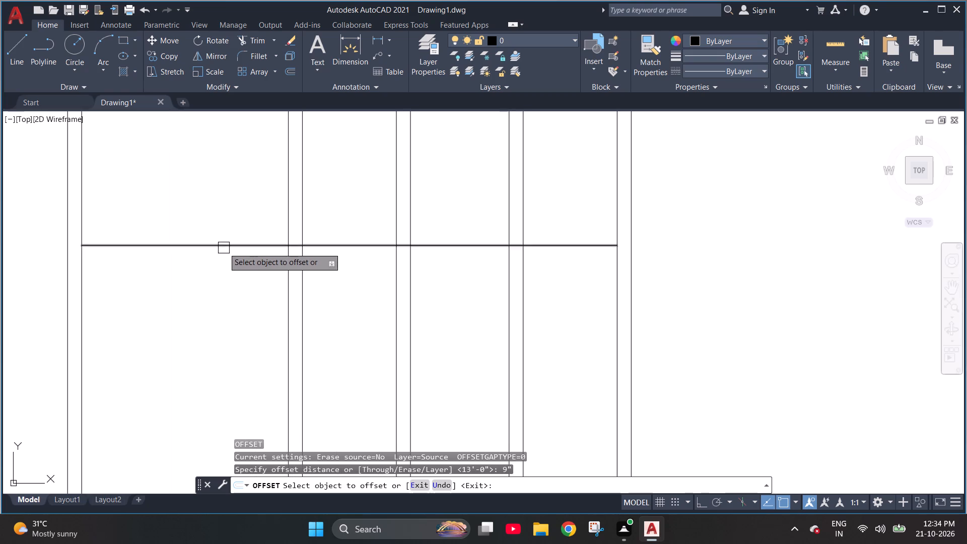
pyautogui.click(224, 248)
pyautogui.click(231, 306)
pyautogui.press('Escape')
pyautogui.press('Escape')
# Trim both lines of the horizontal partition between the first and second vertical partitions.
pyautogui.scroll(-2, 232, 306)
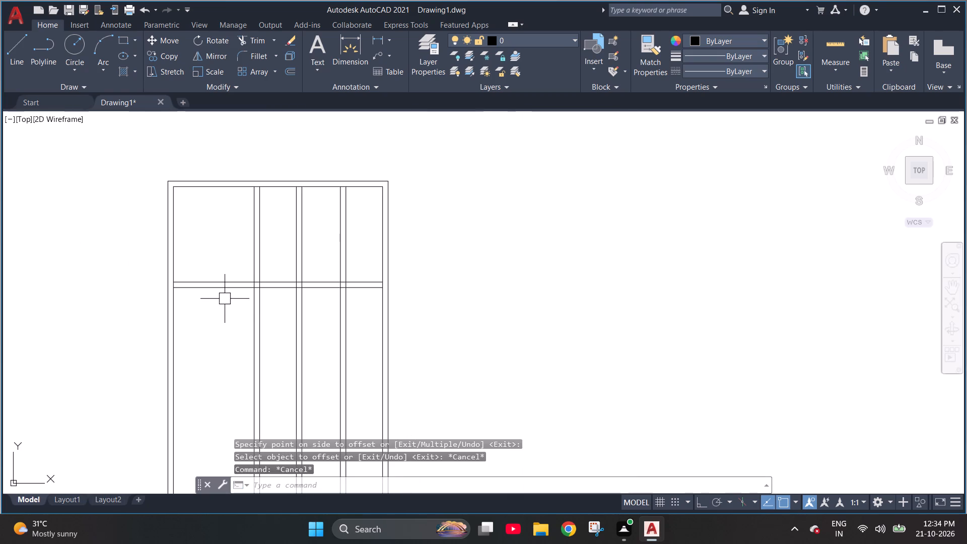
pyautogui.write('tr')
pyautogui.press('space')
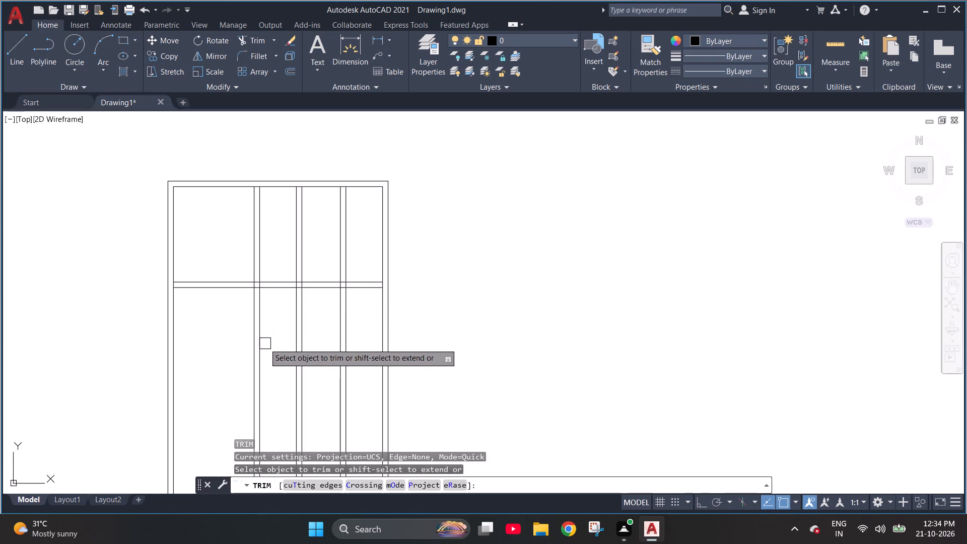
pyautogui.click(281, 319)
pyautogui.click(269, 242)
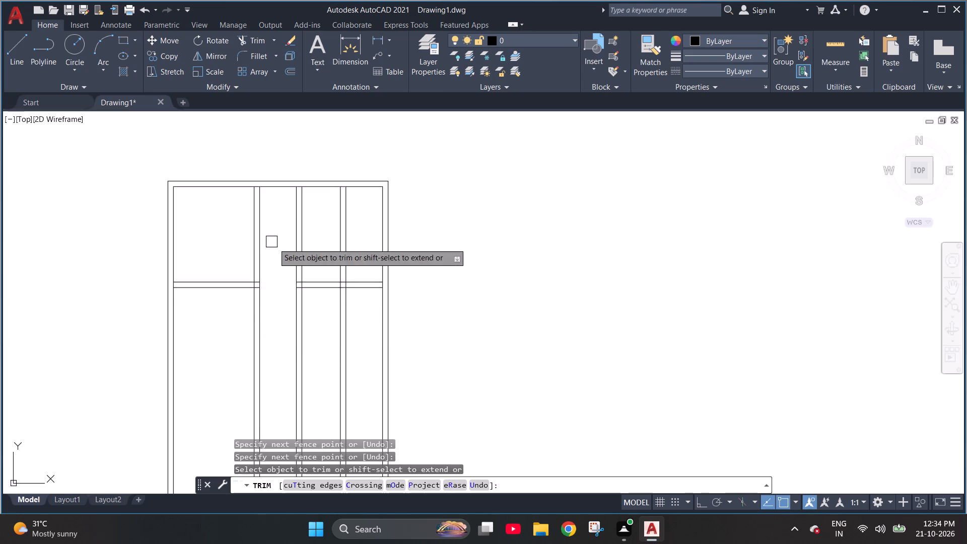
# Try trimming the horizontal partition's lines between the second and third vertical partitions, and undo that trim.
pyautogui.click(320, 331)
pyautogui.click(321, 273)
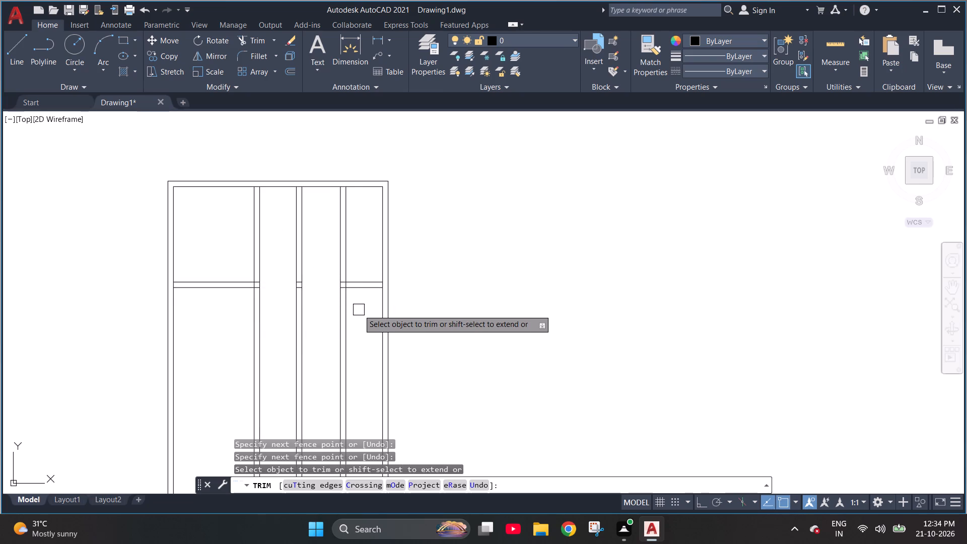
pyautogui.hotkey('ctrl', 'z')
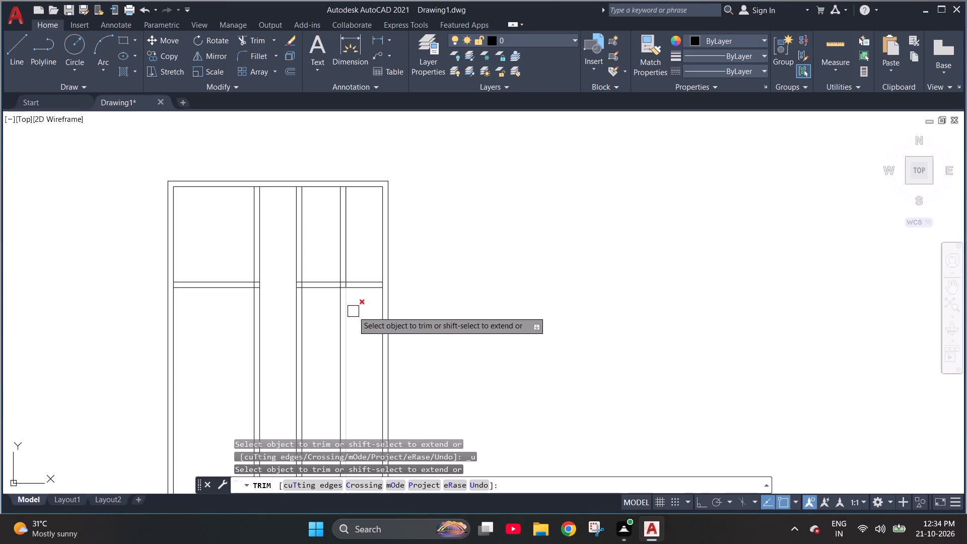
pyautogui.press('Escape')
# Start another Offset for the next wall line.
pyautogui.press('o')
pyautogui.press('Return')
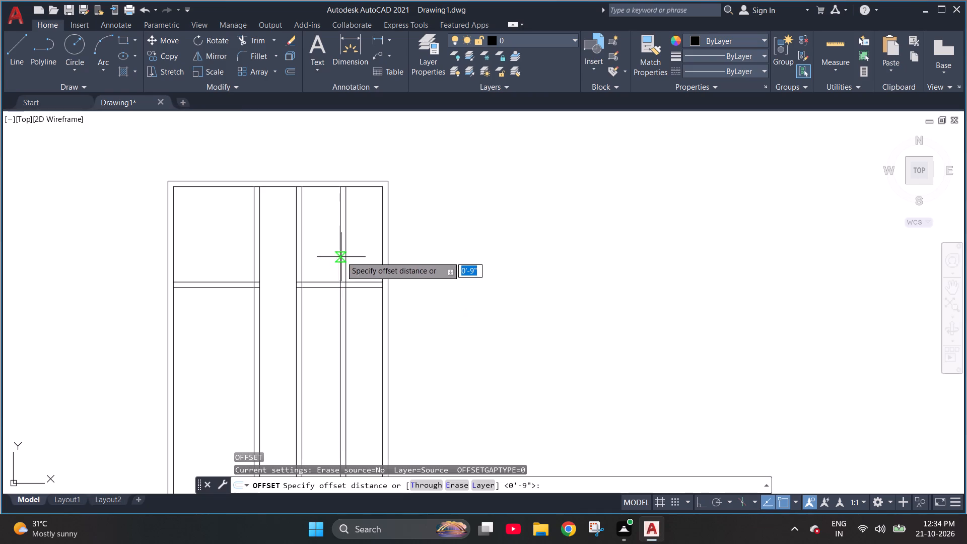
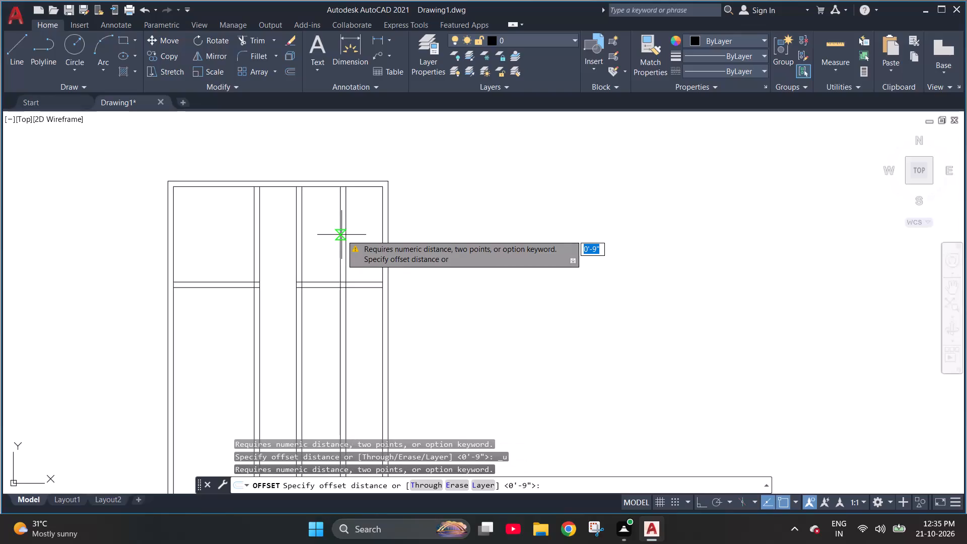
# Undo the horizontal partition and the second and third vertical partitions, going back to the outer walls with the first vertical partition.
pyautogui.hotkey('ctrl', 'z')
pyautogui.hotkey('ctrl', 'z')
pyautogui.hotkey('ctrl', 'z')
pyautogui.hotkey('ctrl', 'z')
pyautogui.hotkey('ctrl', 'z')
pyautogui.hotkey('ctrl', 'z')
pyautogui.hotkey('ctrl', 'z')
pyautogui.hotkey('ctrl', 'z')
pyautogui.press('Escape')
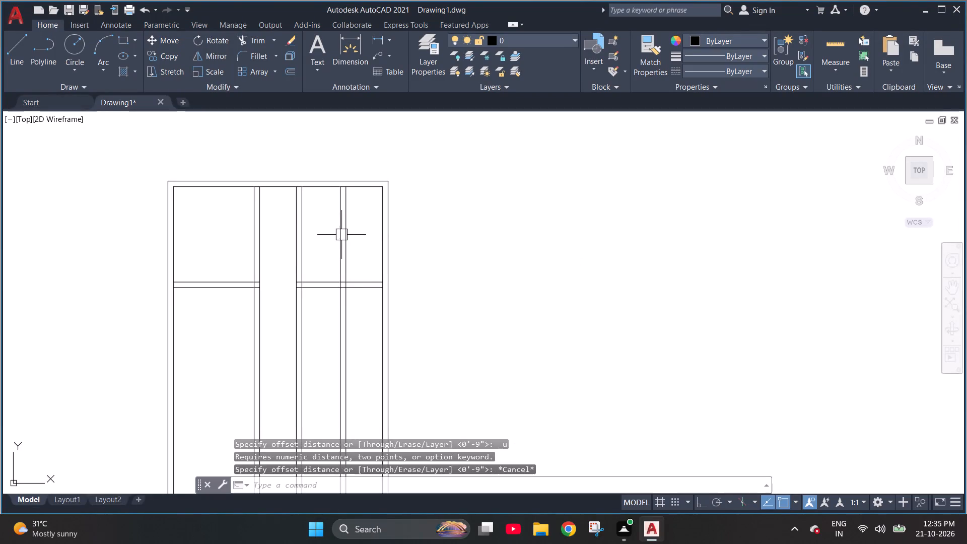
pyautogui.press('Escape')
pyautogui.hotkey('ctrl', 'z')
pyautogui.hotkey('ctrl', 'z')
pyautogui.hotkey('ctrl', 'z')
pyautogui.hotkey('ctrl', 'z')
pyautogui.hotkey('ctrl', 'z')
pyautogui.hotkey('ctrl', 'z')
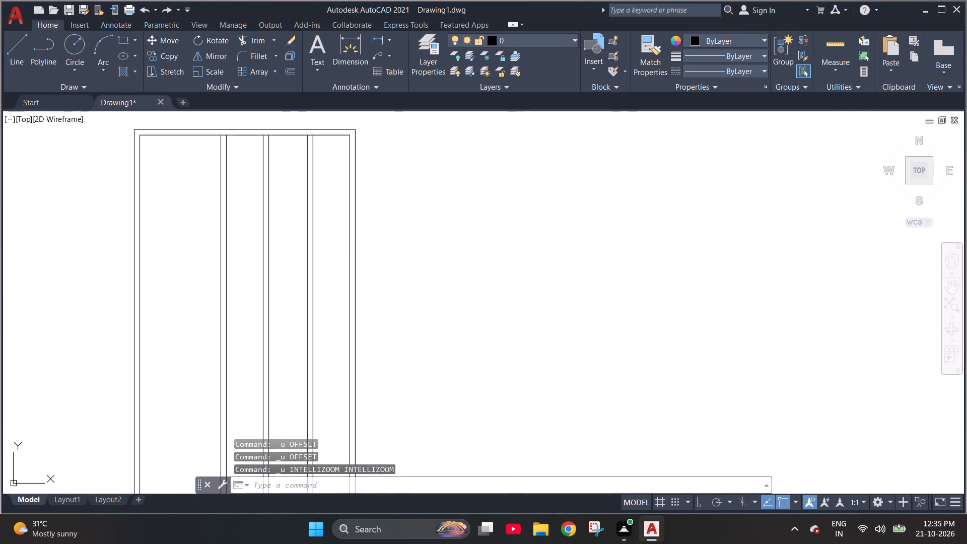
pyautogui.hotkey('ctrl', 'z')
pyautogui.hotkey('ctrl', 'z')
pyautogui.hotkey('ctrl', 'z')
pyautogui.hotkey('ctrl', 'z')
pyautogui.hotkey('ctrl', 'z')
pyautogui.hotkey('ctrl', 'z')
pyautogui.hotkey('ctrl', 'z')
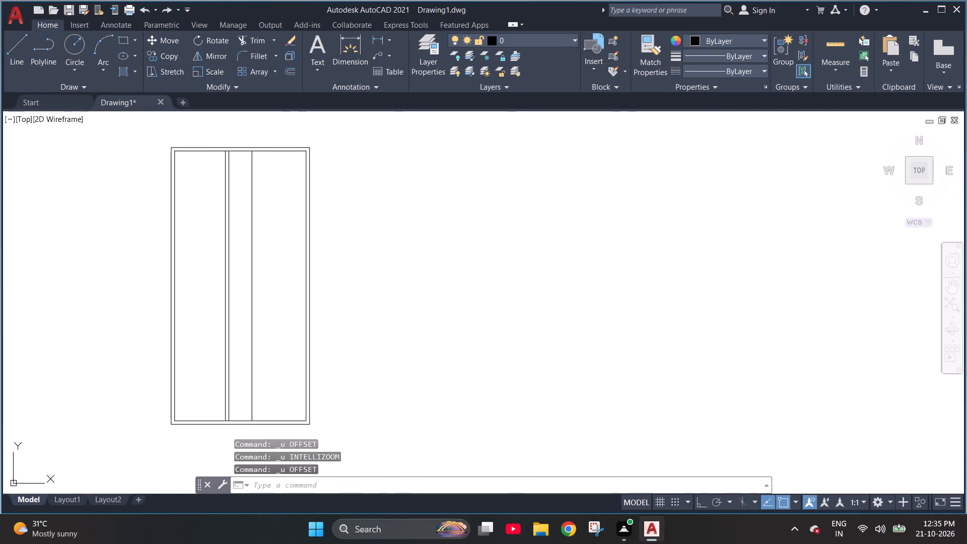
pyautogui.press('Escape')
pyautogui.press('Escape')
pyautogui.press('Escape')
pyautogui.press('Escape')
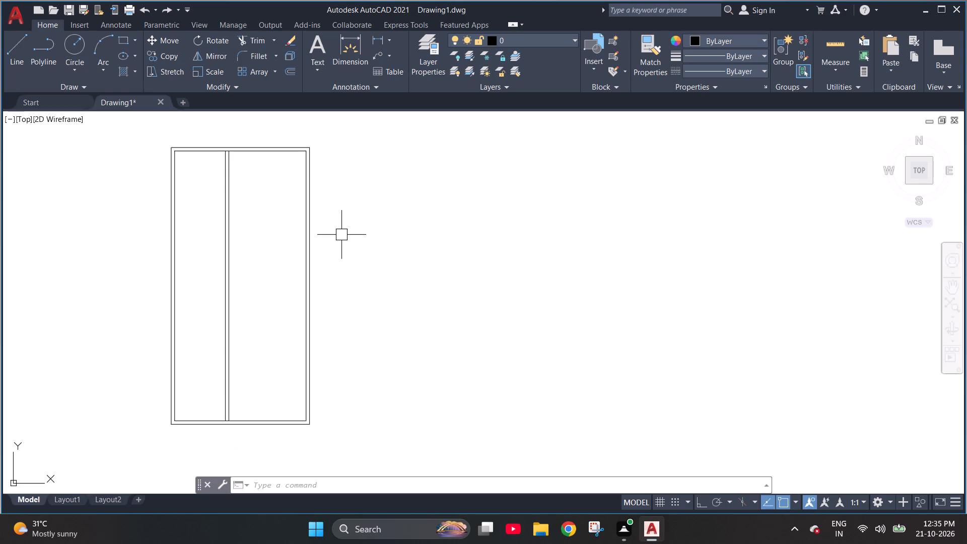
# Offset the right outer wall's inner line 11' to the left for the second vertical partition.
pyautogui.write('11')
pyautogui.press('Escape')
pyautogui.press('o')
pyautogui.press('Return')
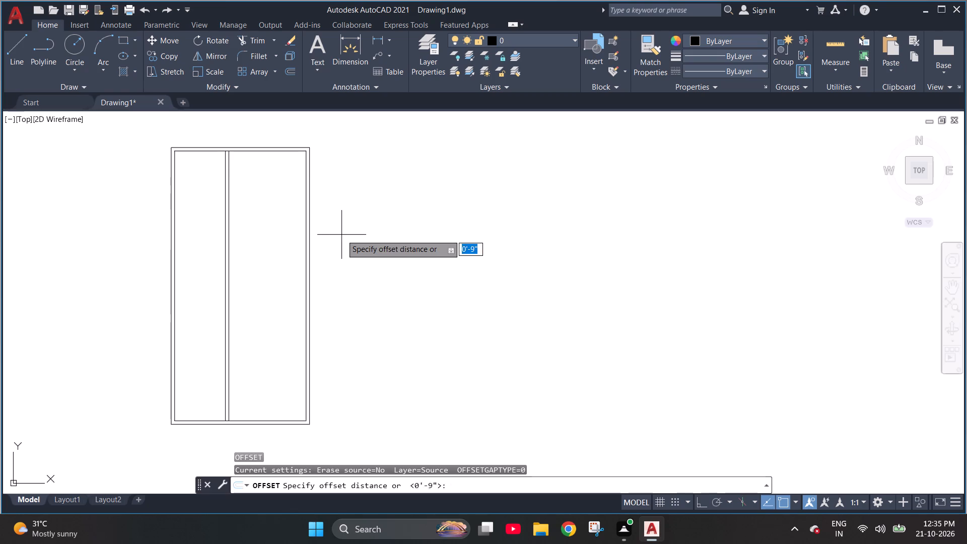
pyautogui.write("11'")
pyautogui.press('Return')
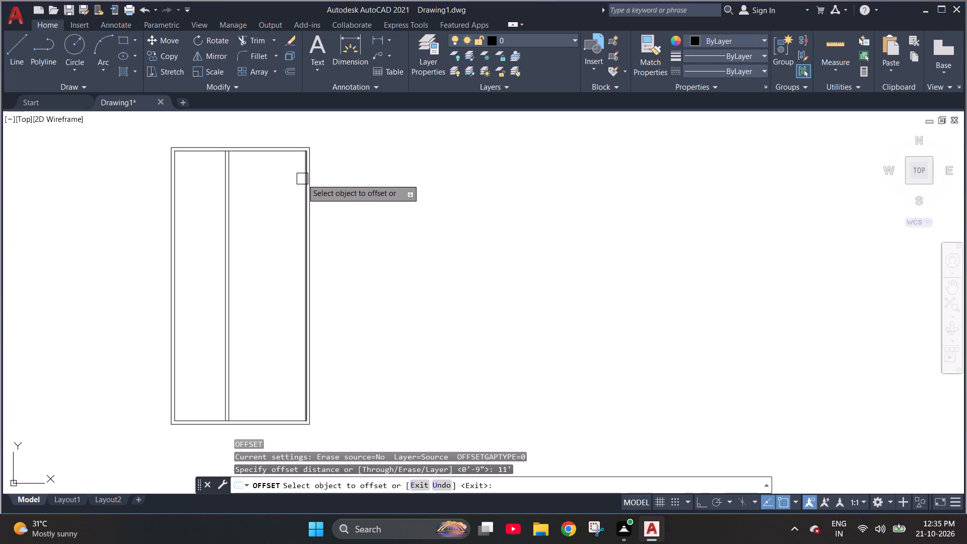
pyautogui.moveTo(302, 179); pyautogui.dragTo(288, 183)
pyautogui.click(253, 191)
pyautogui.scroll(-1, 236, 308)
pyautogui.scroll(3, 201, 195)
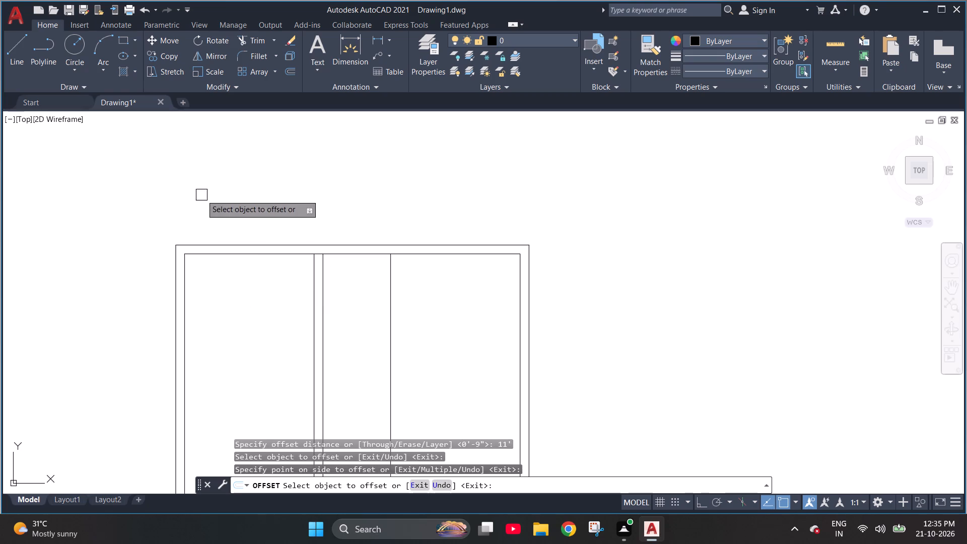
pyautogui.scroll(-1, 252, 217)
pyautogui.scroll(2, 327, 396)
pyautogui.press('Escape')
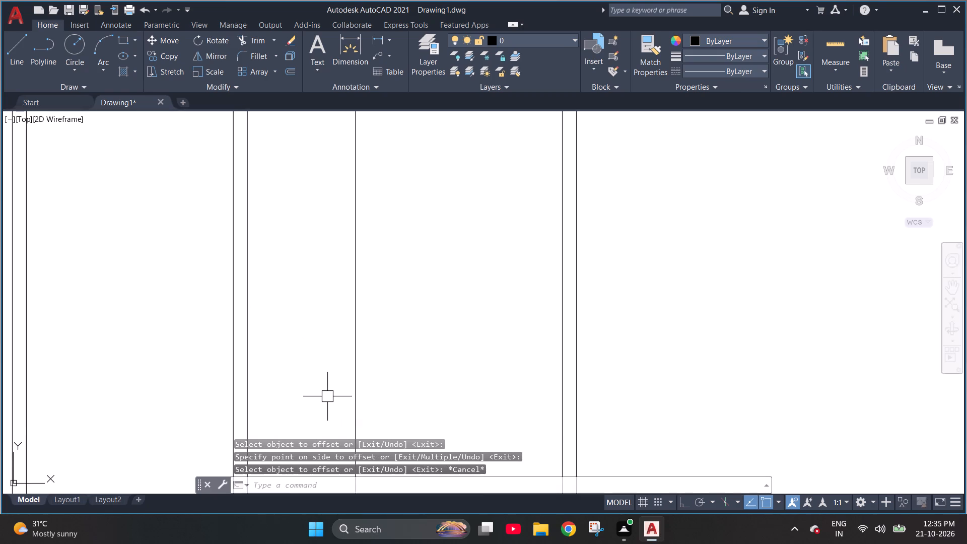
# Offset the new vertical line 9" to the left to give the second vertical partition its thickness.
pyautogui.scroll(-2, 327, 396)
pyautogui.press('o')
pyautogui.press('Return')
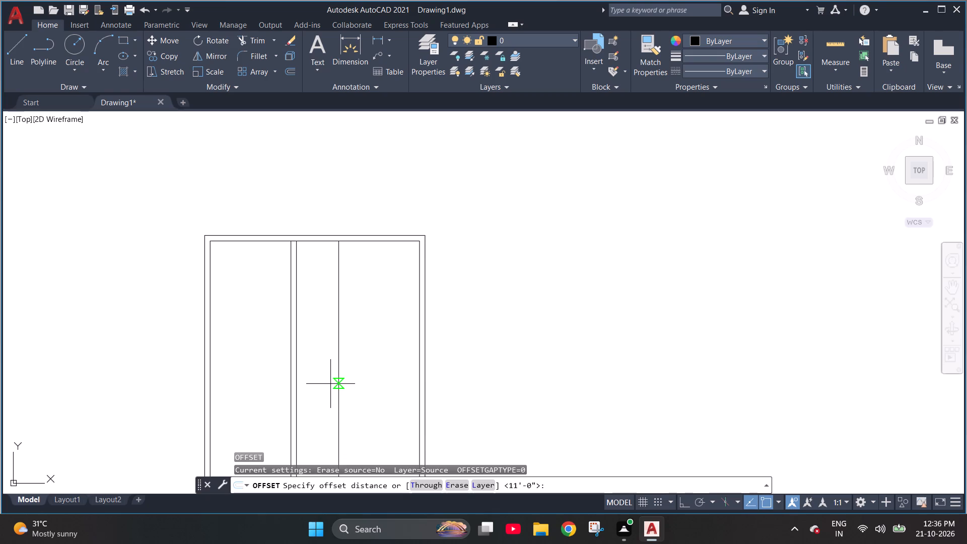
pyautogui.write('9"')
pyautogui.press('Return')
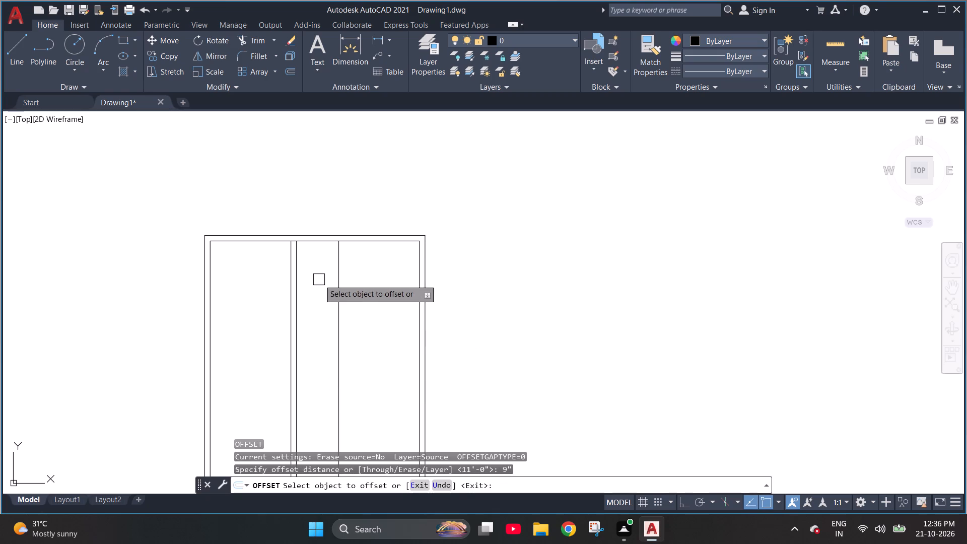
pyautogui.moveTo(339, 282); pyautogui.dragTo(326, 281)
pyautogui.click(299, 291)
pyautogui.press('Escape')
pyautogui.press('Escape')
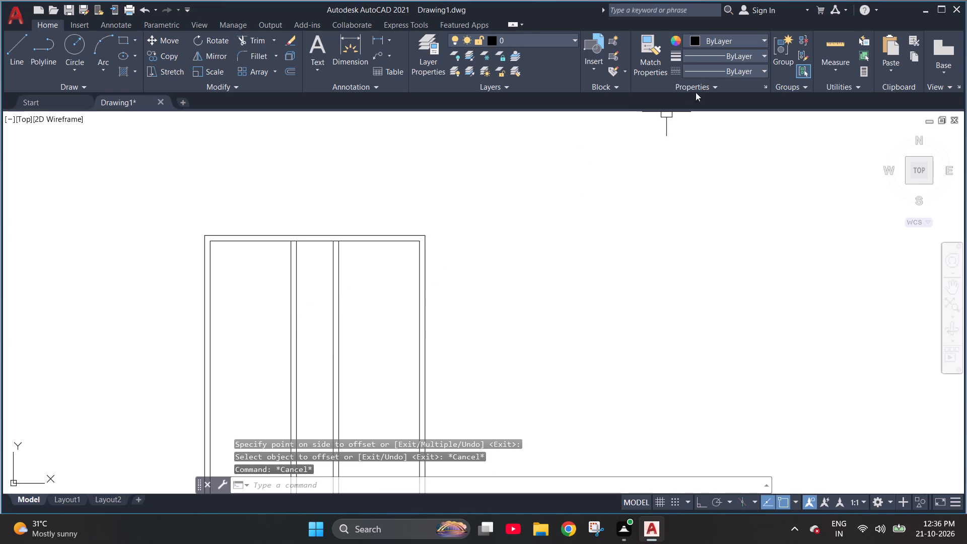
# Quick-measure the clear width between the two vertical partitions.
pyautogui.click(822, 45)
pyautogui.click(834, 42)
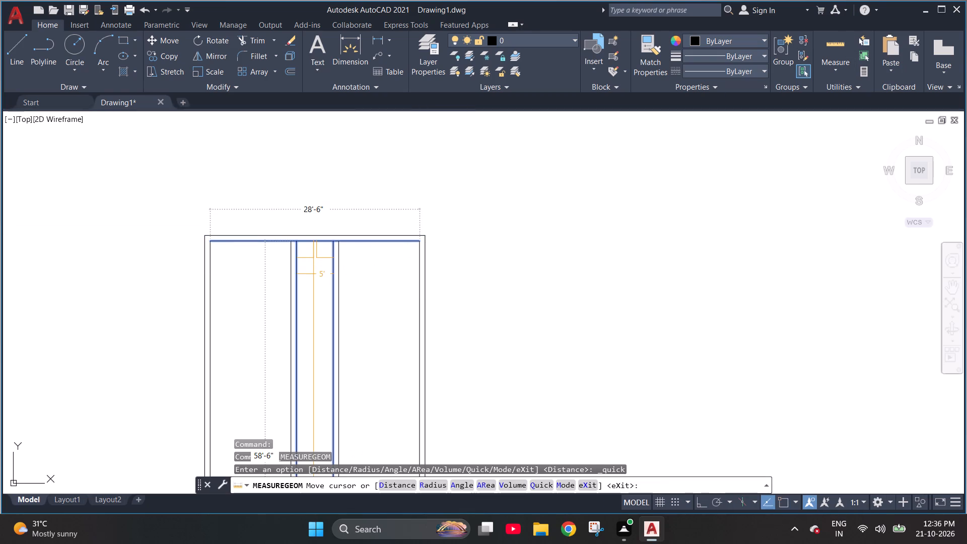
pyautogui.scroll(2, 314, 274)
pyautogui.scroll(-2, 314, 274)
pyautogui.press('Escape')
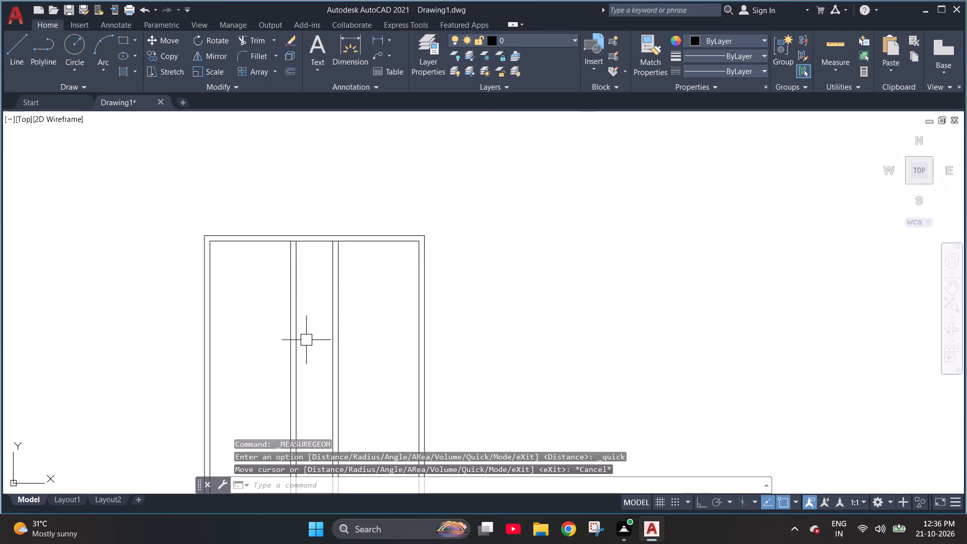
pyautogui.press('Escape')
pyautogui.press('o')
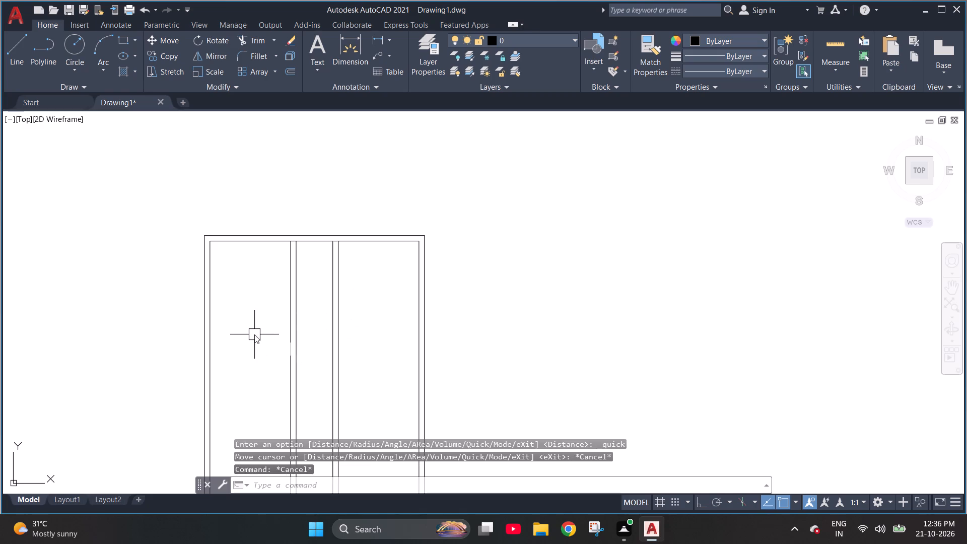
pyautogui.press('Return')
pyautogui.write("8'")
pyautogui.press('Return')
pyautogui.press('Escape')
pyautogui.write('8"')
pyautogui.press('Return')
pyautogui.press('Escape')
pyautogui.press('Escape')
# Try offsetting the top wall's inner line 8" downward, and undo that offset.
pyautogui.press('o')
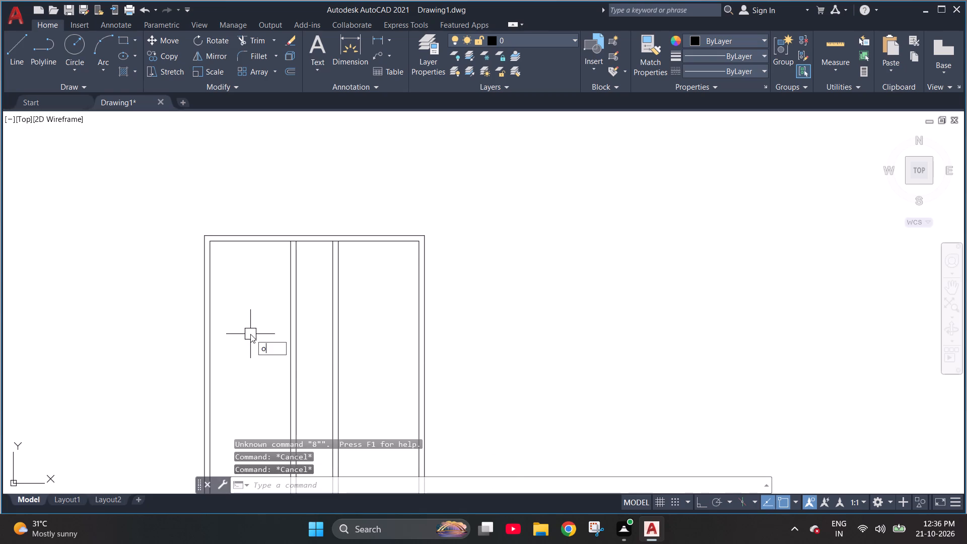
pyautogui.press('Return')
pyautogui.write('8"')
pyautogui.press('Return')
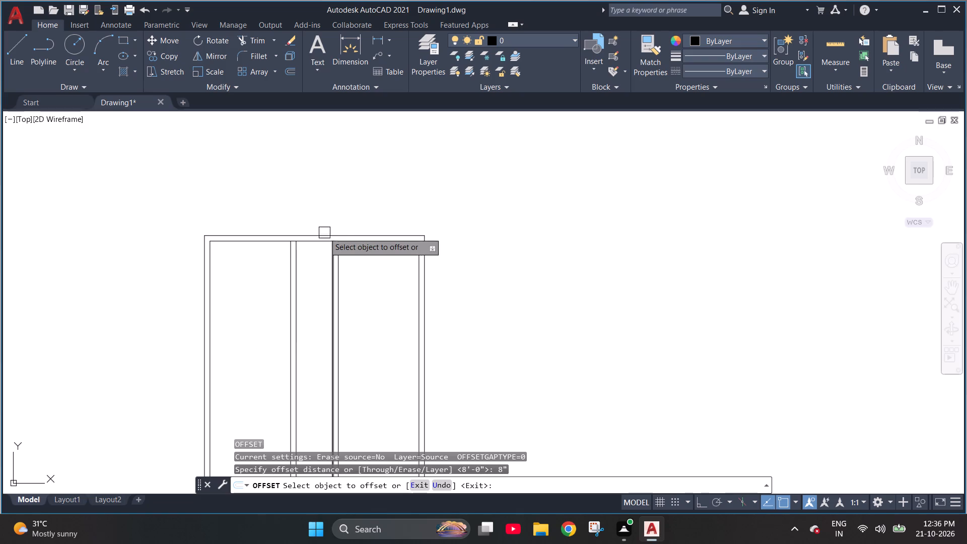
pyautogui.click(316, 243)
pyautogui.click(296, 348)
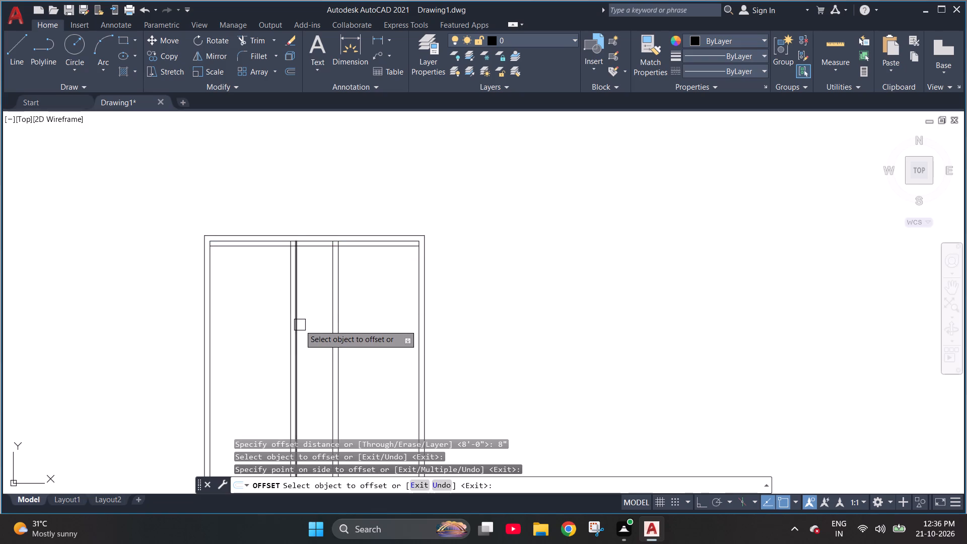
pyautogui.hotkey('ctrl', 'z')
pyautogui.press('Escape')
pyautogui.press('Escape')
# Offset the top wall's inner line 8' downward to start a horizontal partition.
pyautogui.press('o')
pyautogui.press('Return')
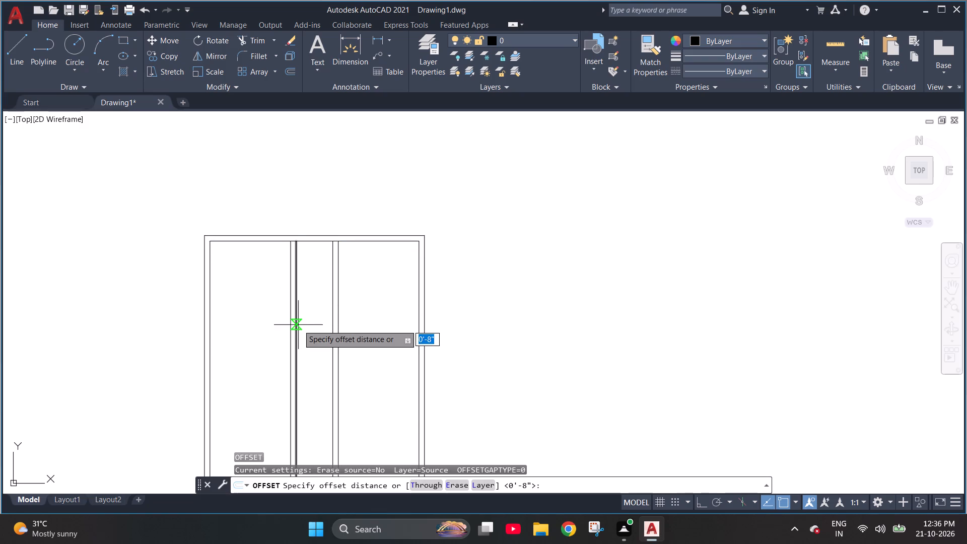
pyautogui.write("8'")
pyautogui.press('Return')
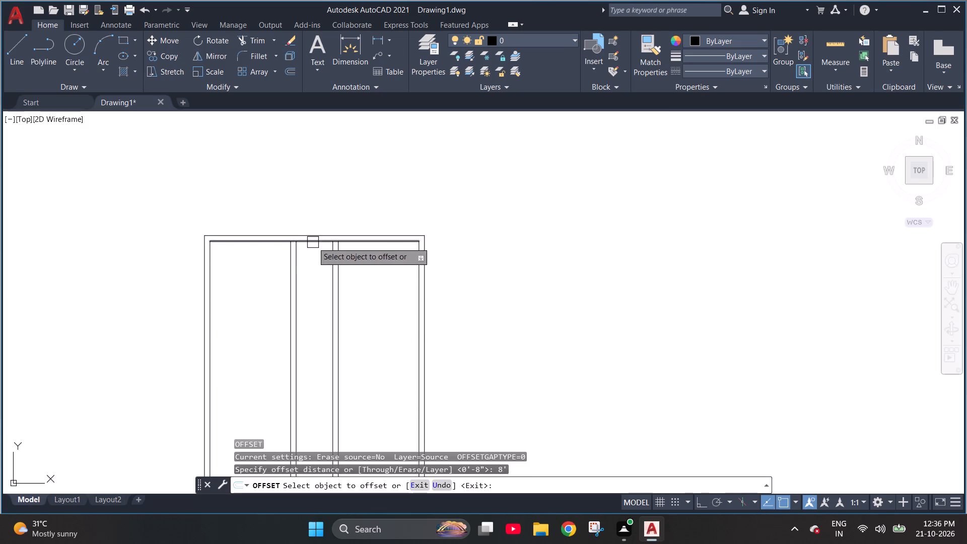
pyautogui.click(313, 242)
pyautogui.click(297, 306)
pyautogui.press('Escape')
pyautogui.press('Escape')
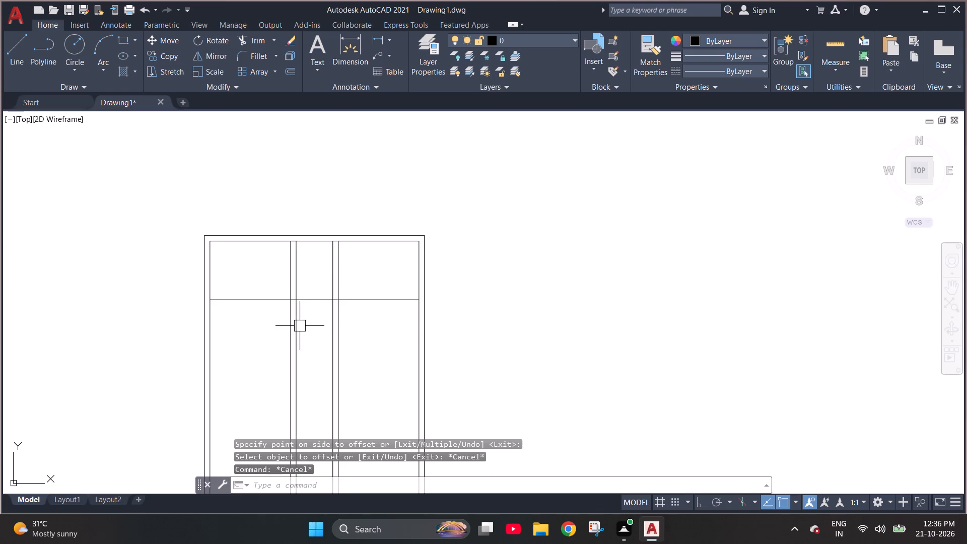
# Offset the new horizontal line 9" downward to give the horizontal partition its thickness.
pyautogui.press('o')
pyautogui.press('Return')
pyautogui.press('9')
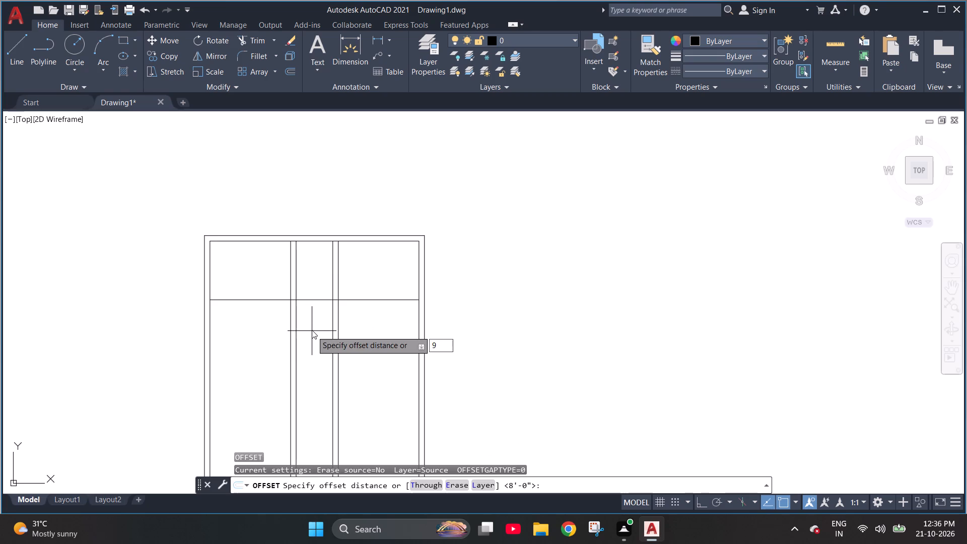
pyautogui.hotkey('shift', '"')
pyautogui.press('Return')
pyautogui.click(309, 304)
pyautogui.click(301, 334)
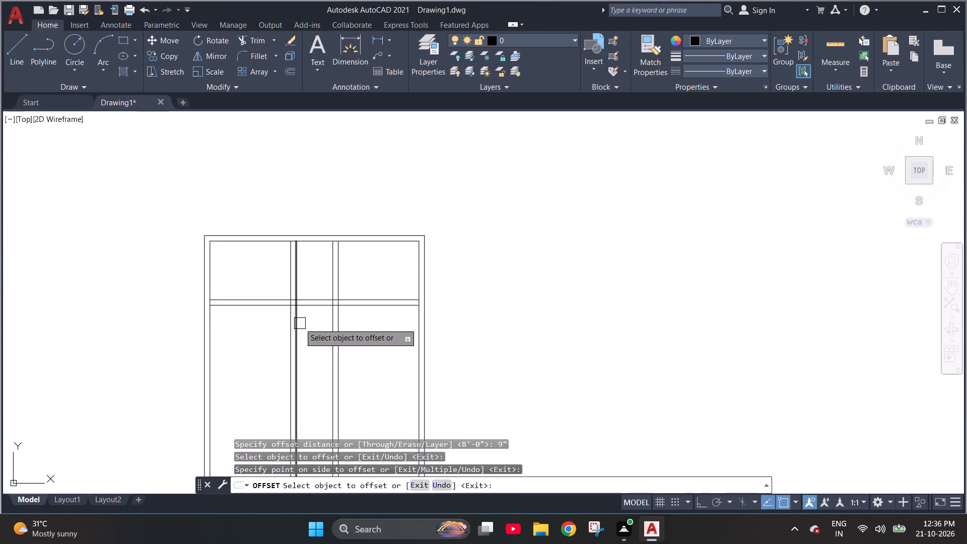
pyautogui.press('Escape')
pyautogui.press('Escape')
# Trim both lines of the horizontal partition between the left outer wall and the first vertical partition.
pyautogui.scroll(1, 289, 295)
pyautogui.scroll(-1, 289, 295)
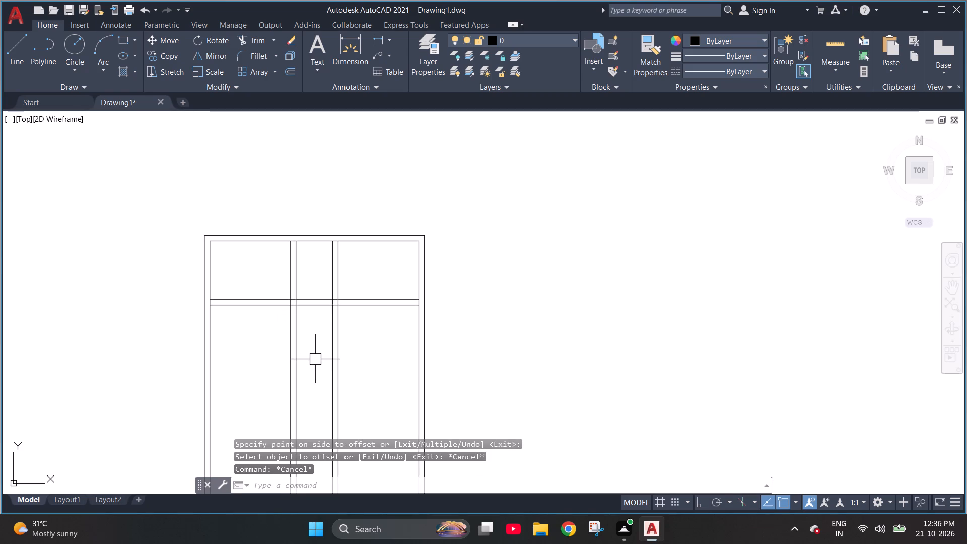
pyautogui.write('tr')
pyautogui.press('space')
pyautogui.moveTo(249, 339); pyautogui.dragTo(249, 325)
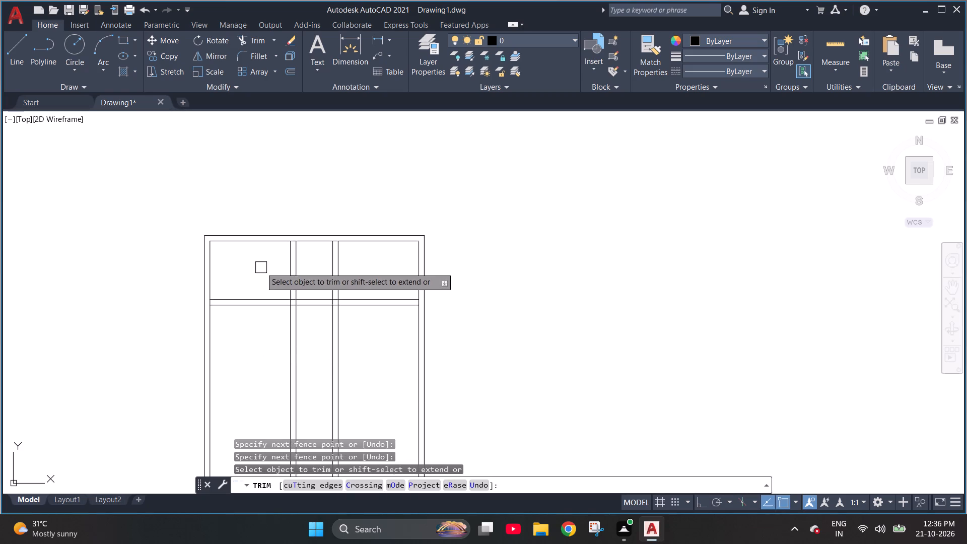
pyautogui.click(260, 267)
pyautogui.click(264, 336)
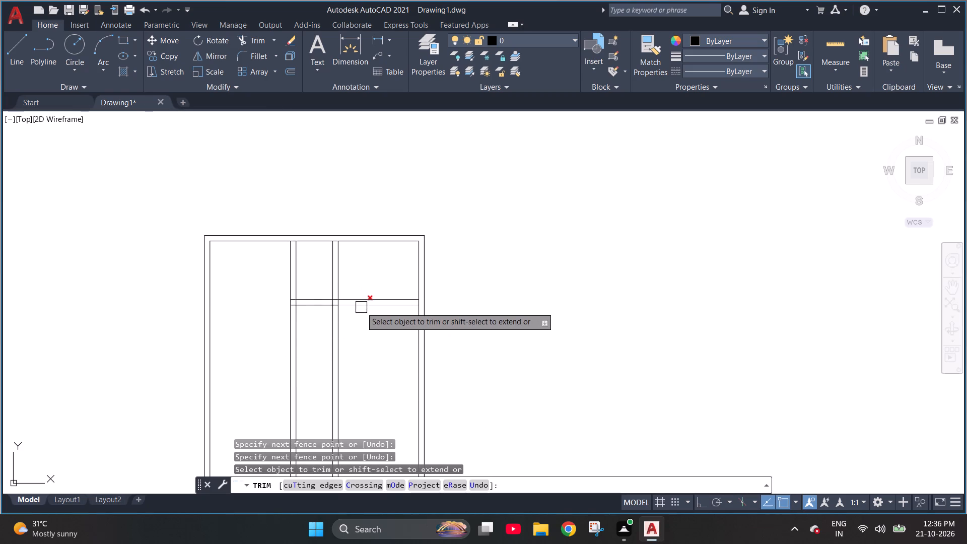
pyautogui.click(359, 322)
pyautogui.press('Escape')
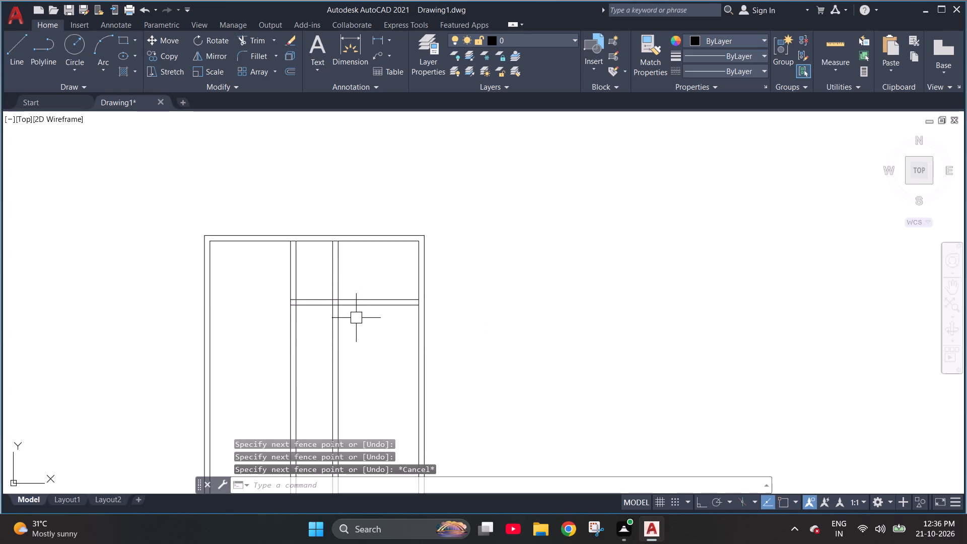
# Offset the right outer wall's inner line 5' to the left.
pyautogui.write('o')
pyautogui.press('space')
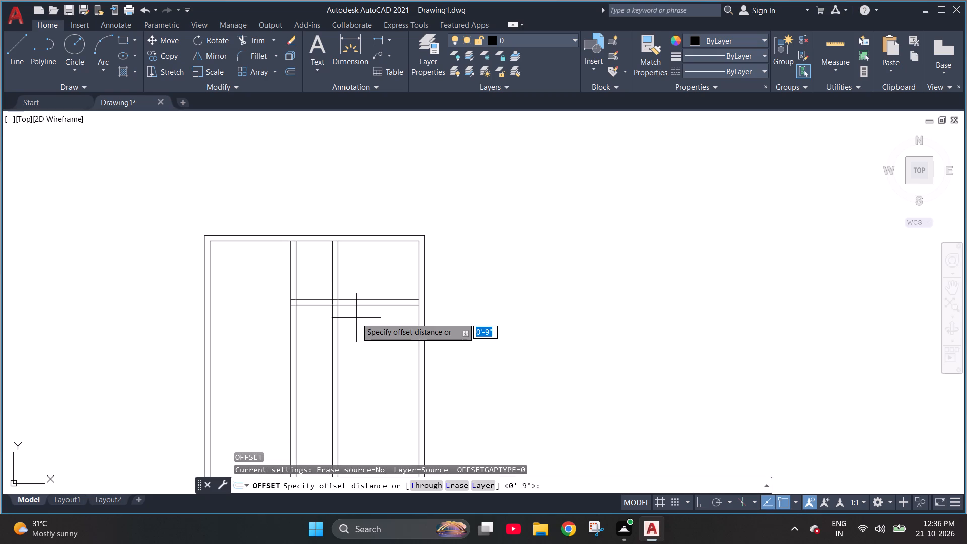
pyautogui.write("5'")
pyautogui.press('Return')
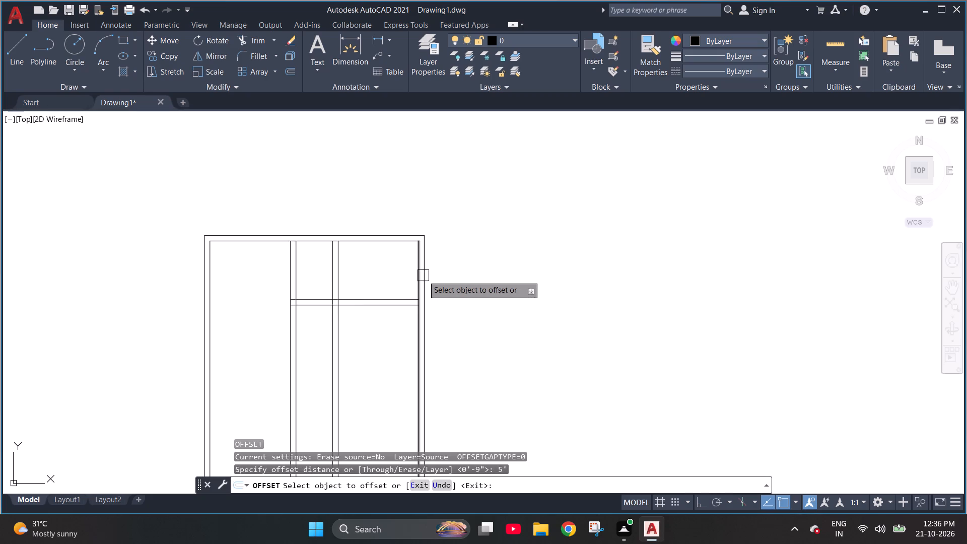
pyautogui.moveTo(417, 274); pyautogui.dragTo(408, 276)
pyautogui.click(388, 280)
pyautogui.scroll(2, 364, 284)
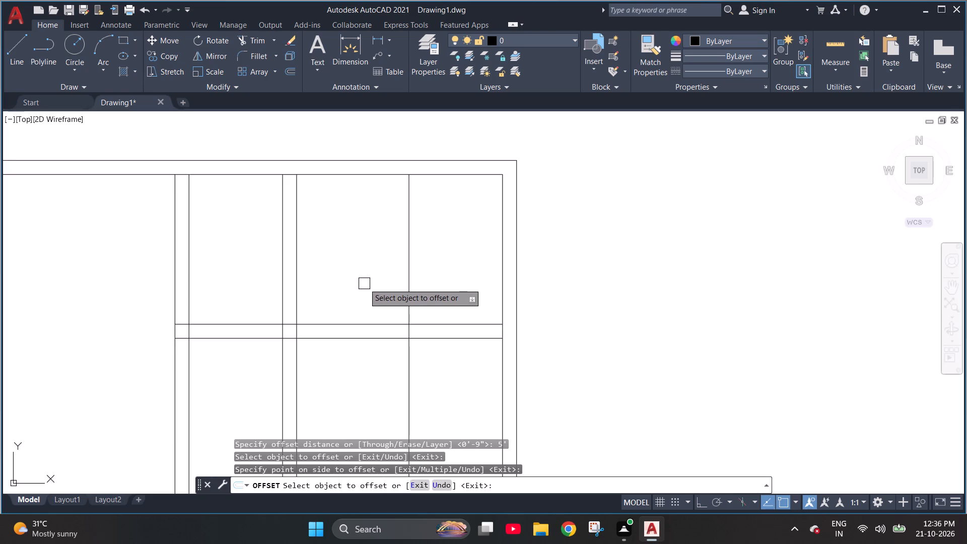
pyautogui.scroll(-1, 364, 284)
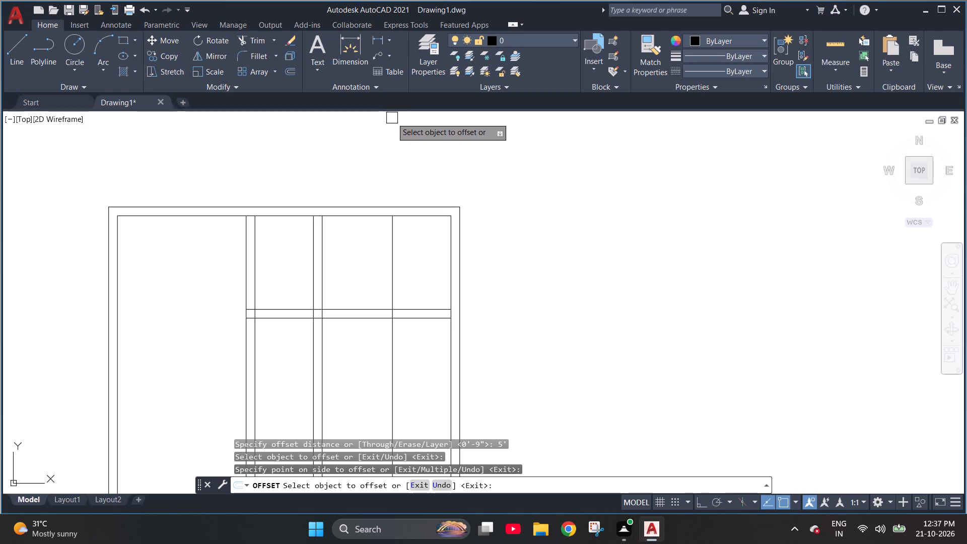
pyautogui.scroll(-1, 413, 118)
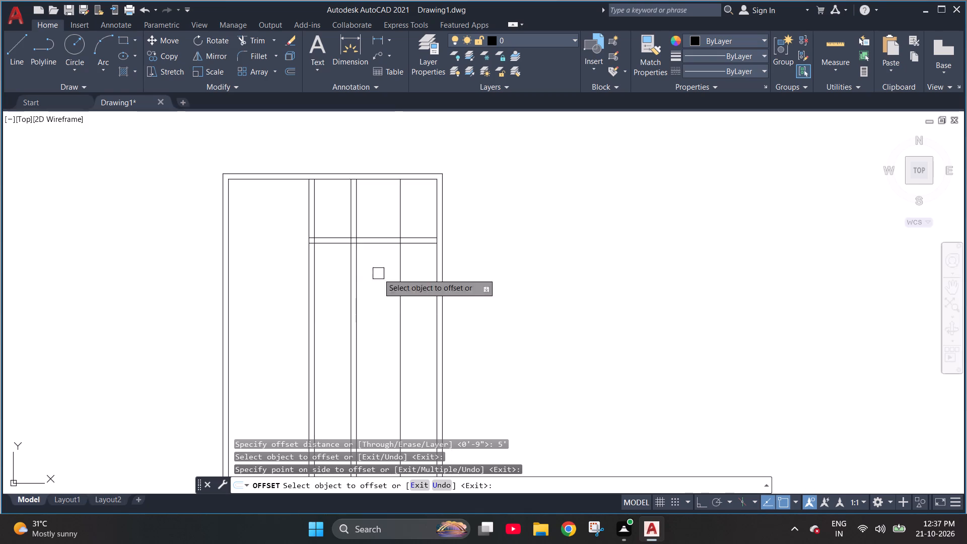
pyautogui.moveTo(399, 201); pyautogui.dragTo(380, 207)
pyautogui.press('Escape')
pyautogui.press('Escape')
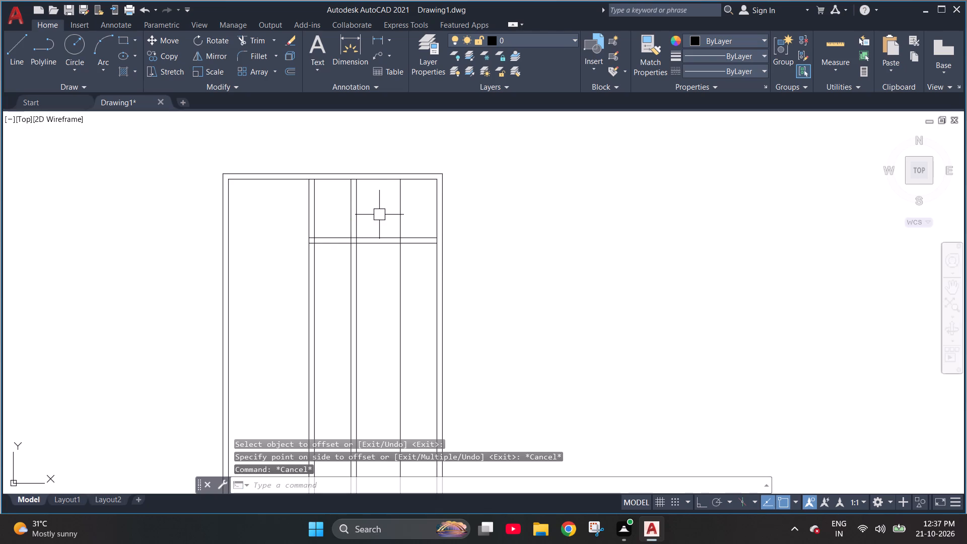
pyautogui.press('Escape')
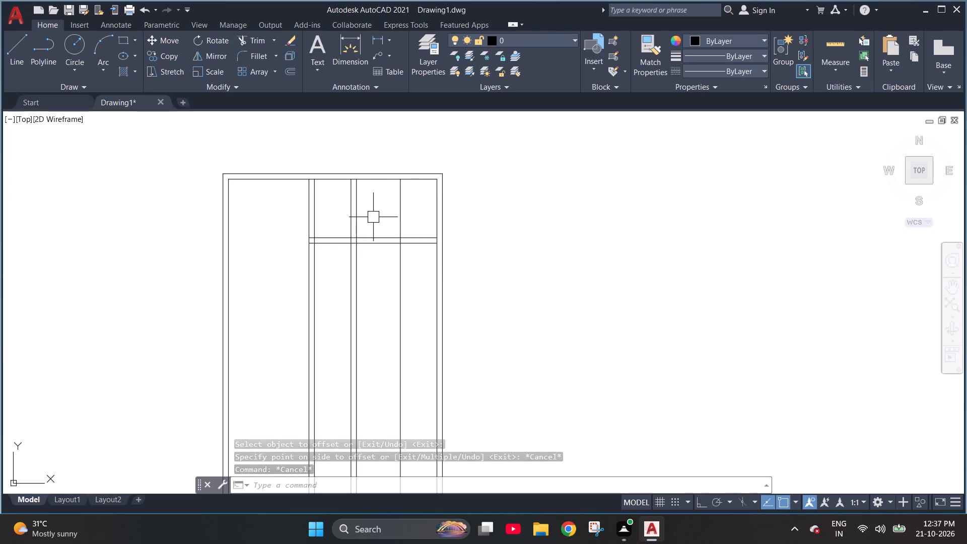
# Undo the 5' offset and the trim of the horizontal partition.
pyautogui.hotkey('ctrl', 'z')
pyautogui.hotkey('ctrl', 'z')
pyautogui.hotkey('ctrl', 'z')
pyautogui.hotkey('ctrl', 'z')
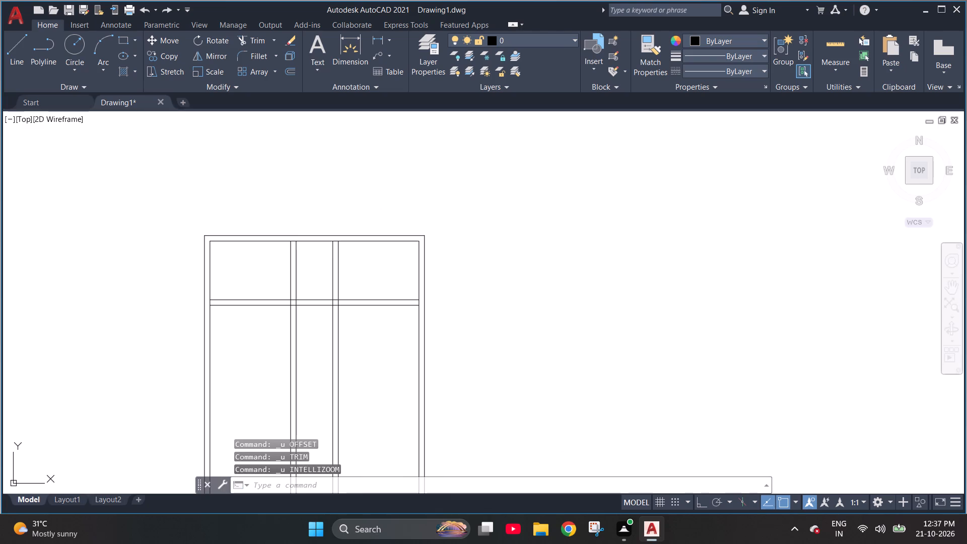
# Undo the earlier partition offsets and trims back to the bare double-line outer walls.
pyautogui.hotkey('ctrl', 'z')
pyautogui.hotkey('ctrl', 'z')
pyautogui.hotkey('ctrl', 'z')
pyautogui.hotkey('ctrl', 'z')
pyautogui.hotkey('ctrl', 'z')
pyautogui.hotkey('ctrl', 'z')
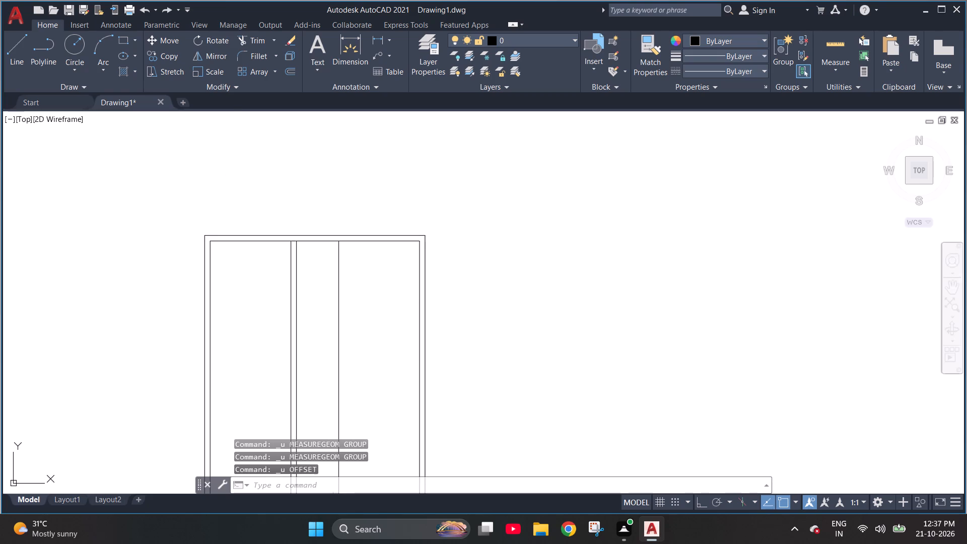
pyautogui.hotkey('ctrl', 'z')
pyautogui.hotkey('ctrl', 'z')
pyautogui.hotkey('ctrl', 'z')
pyautogui.hotkey('ctrl', 'z')
pyautogui.press('Escape')
pyautogui.press('Escape')
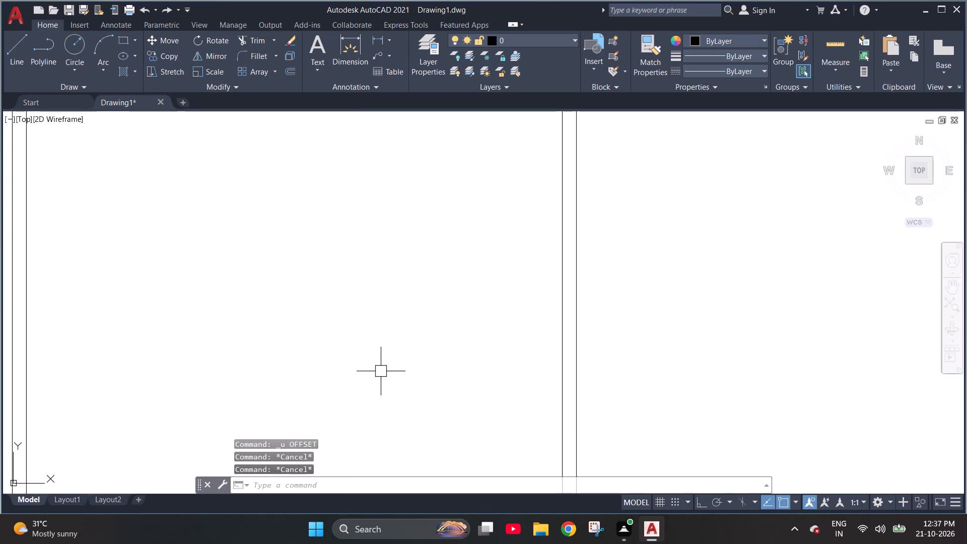
# Offset the left outer wall's inner line 10' to the right for the first vertical partition.
pyautogui.scroll(-1, 374, 381)
pyautogui.press('Escape')
pyautogui.press('o')
pyautogui.press('Return')
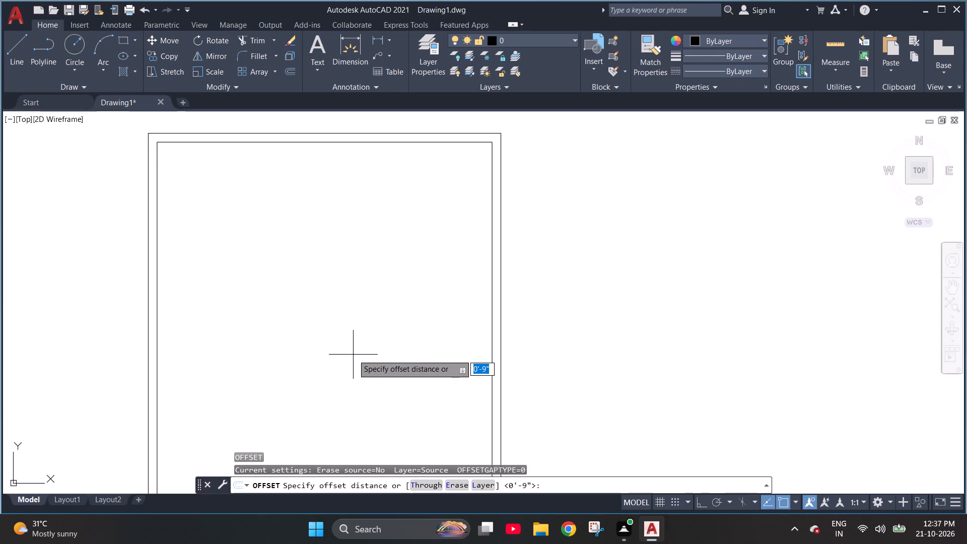
pyautogui.write("10'")
pyautogui.press('Return')
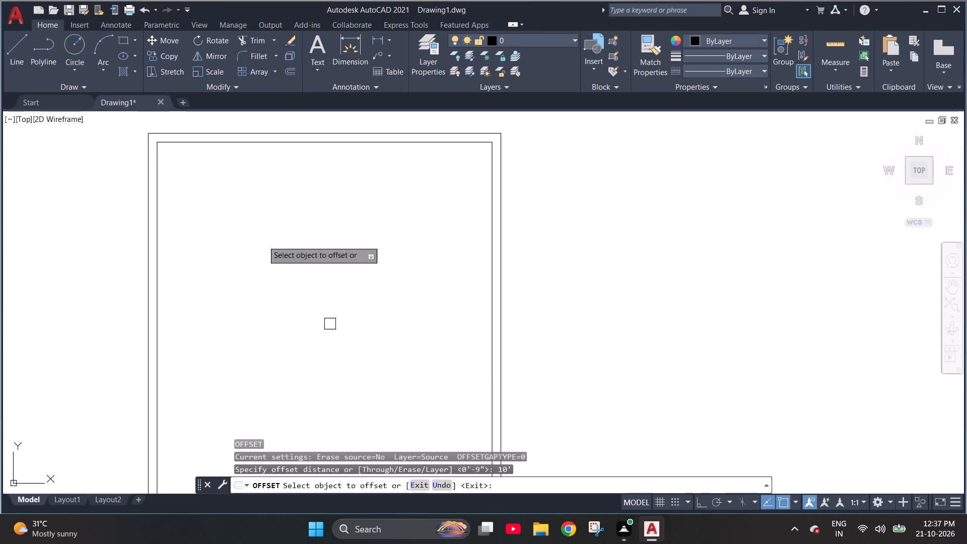
pyautogui.click(159, 256)
pyautogui.click(330, 255)
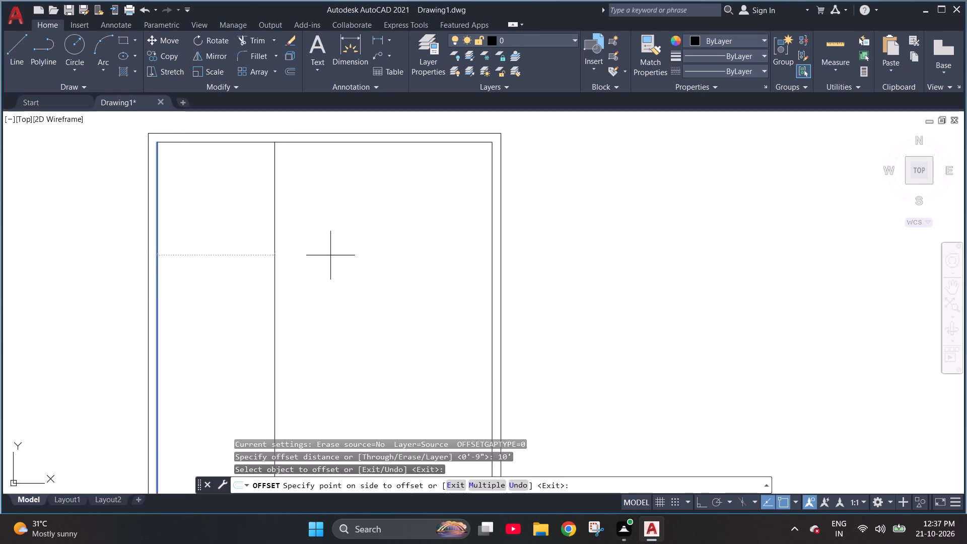
pyautogui.press('Escape')
pyautogui.press('Escape')
# Offset the new vertical line 9" to the right to give the first partition its thickness.
pyautogui.press('o')
pyautogui.press('Return')
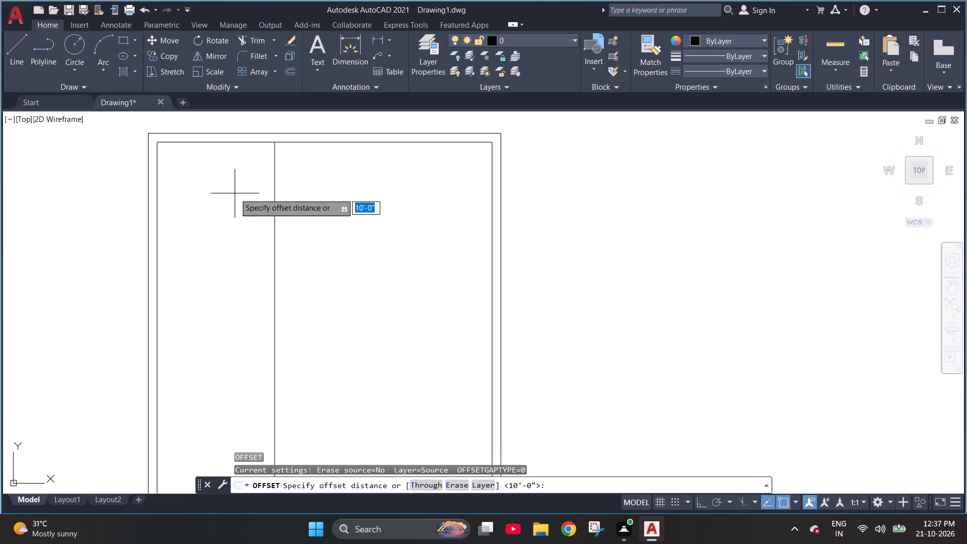
pyautogui.write('9"')
pyautogui.press('Return')
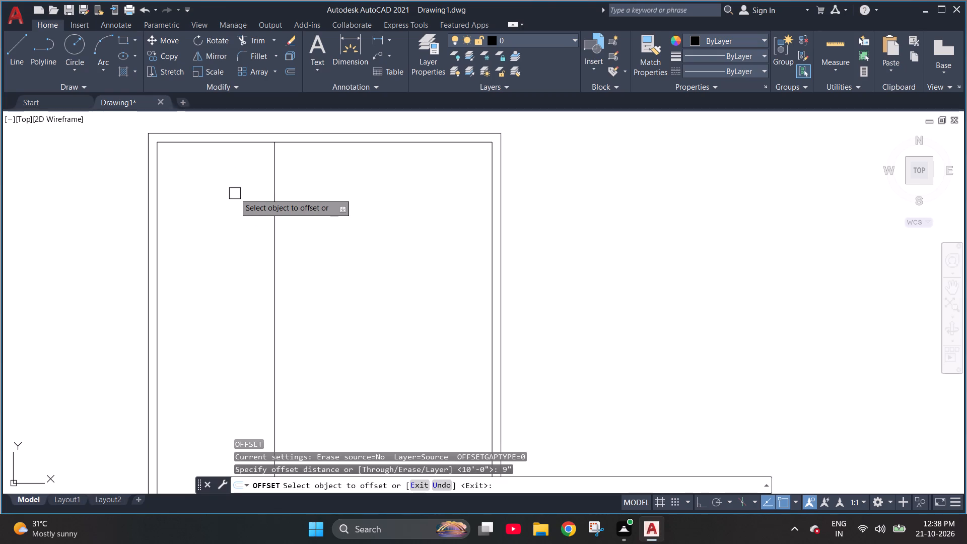
pyautogui.click(275, 234)
pyautogui.click(296, 229)
pyautogui.press('Escape')
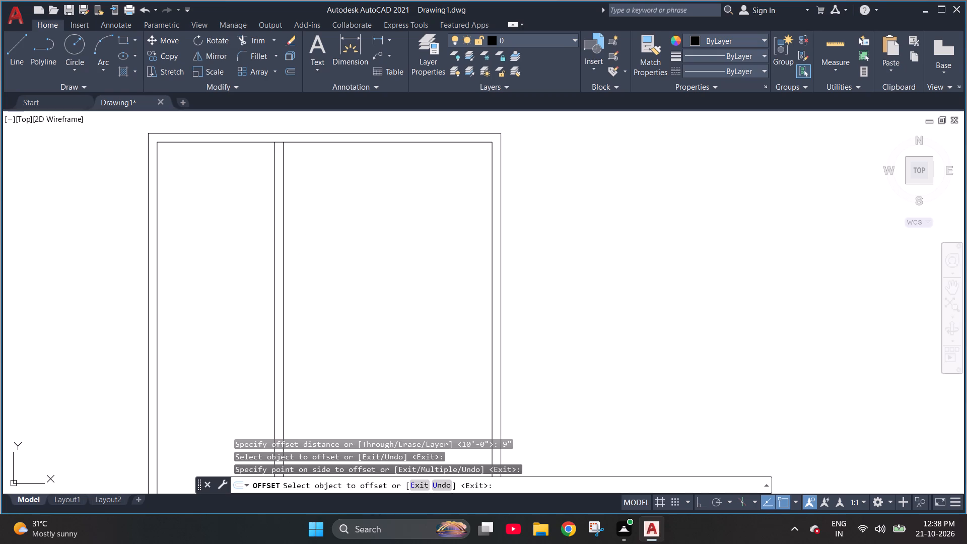
pyautogui.press('Escape')
pyautogui.press('Escape')
pyautogui.press('Escape')
# Offset the right outer wall's inner line 10' to the left for the second vertical partition.
pyautogui.press('o')
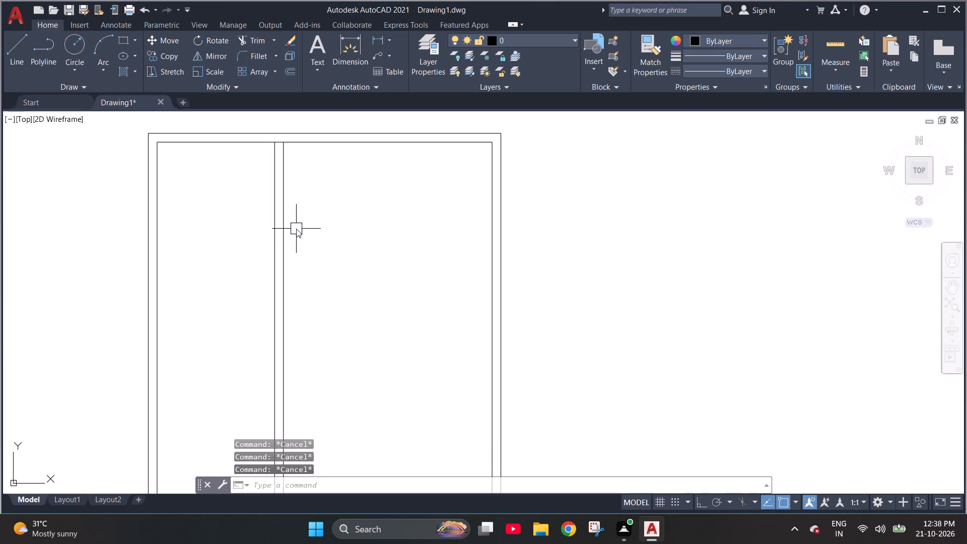
pyautogui.press('Return')
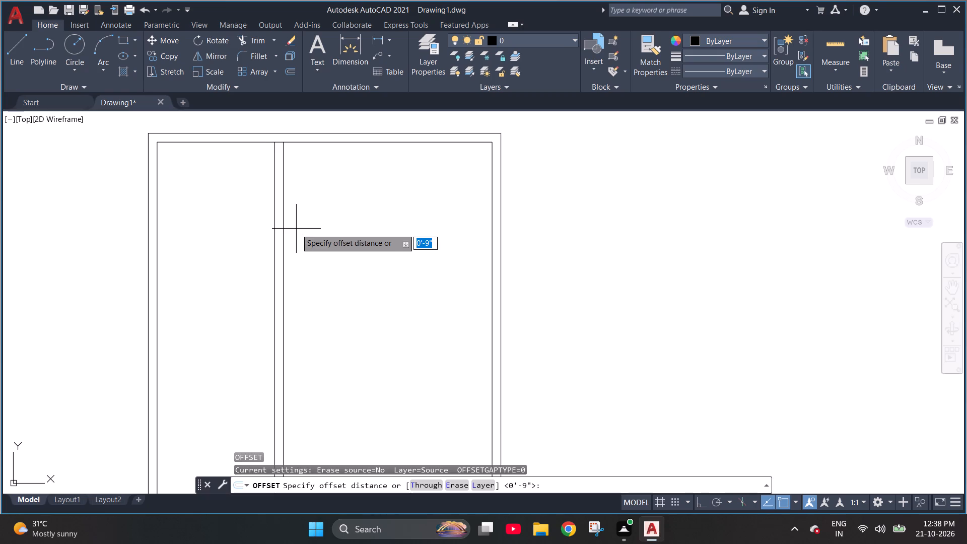
pyautogui.write("10'")
pyautogui.press('Return')
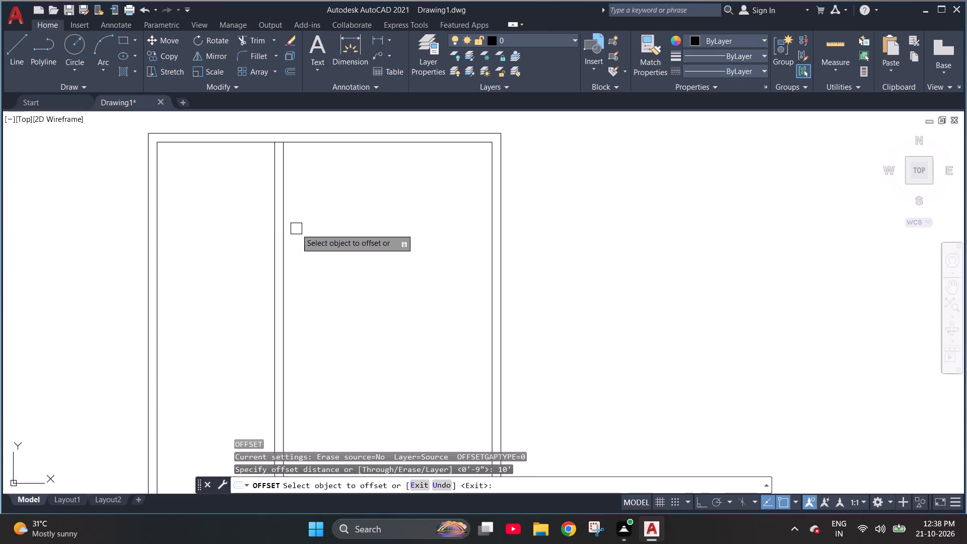
pyautogui.moveTo(490, 239); pyautogui.dragTo(485, 240)
pyautogui.click(408, 256)
pyautogui.press('Escape')
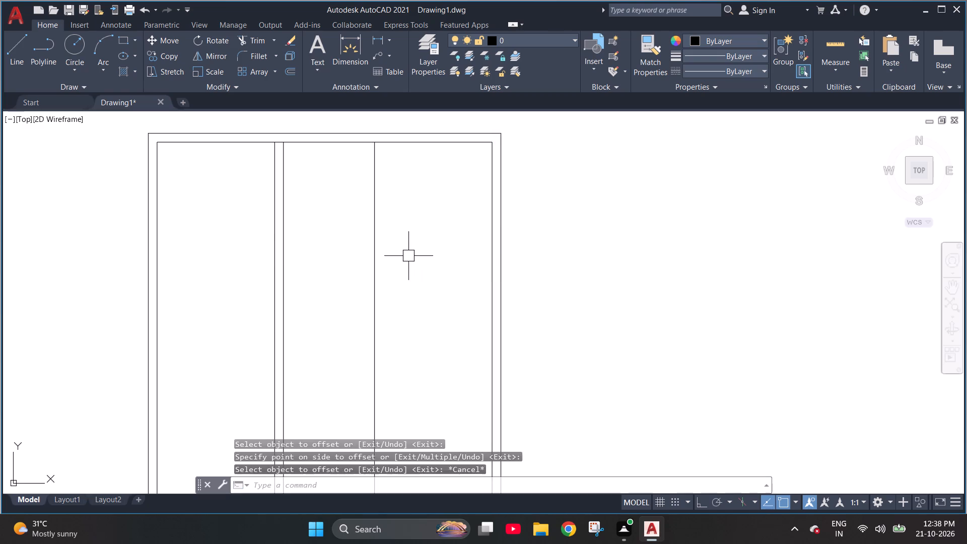
pyautogui.press('Escape')
pyautogui.press('Escape')
pyautogui.press('Escape')
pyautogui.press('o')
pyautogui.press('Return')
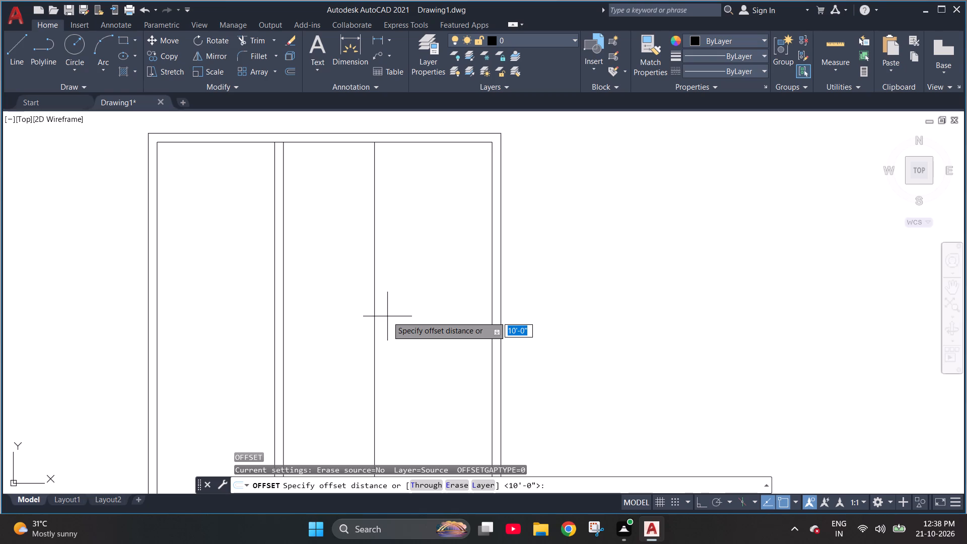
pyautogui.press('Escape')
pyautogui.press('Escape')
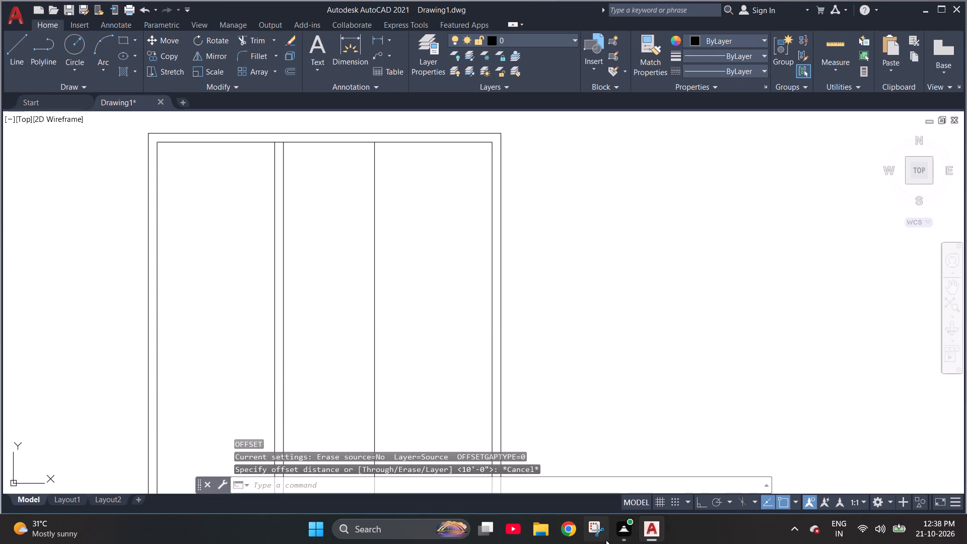
# Offset the second partition's line 9" to the left to give it its thickness.
pyautogui.press('o')
pyautogui.press('Return')
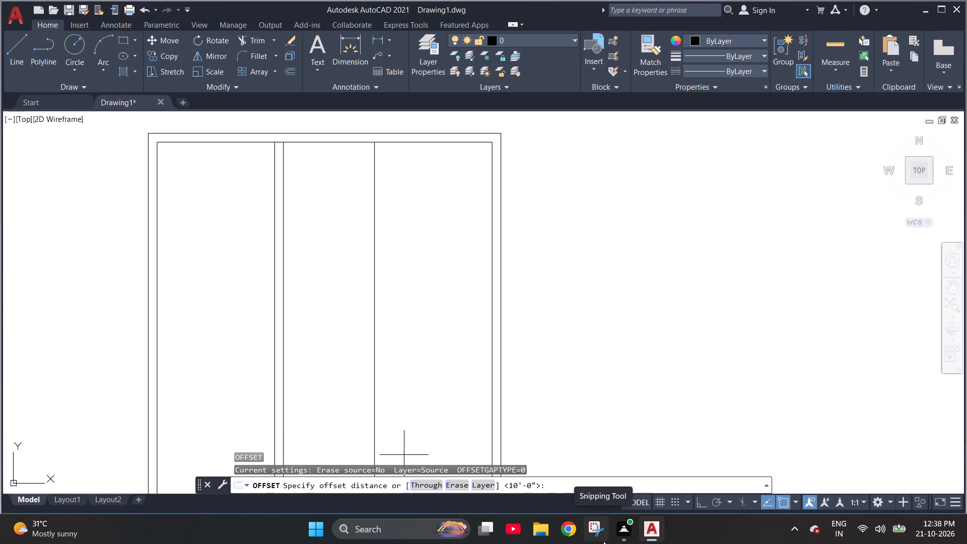
pyautogui.write('9"')
pyautogui.press('Return')
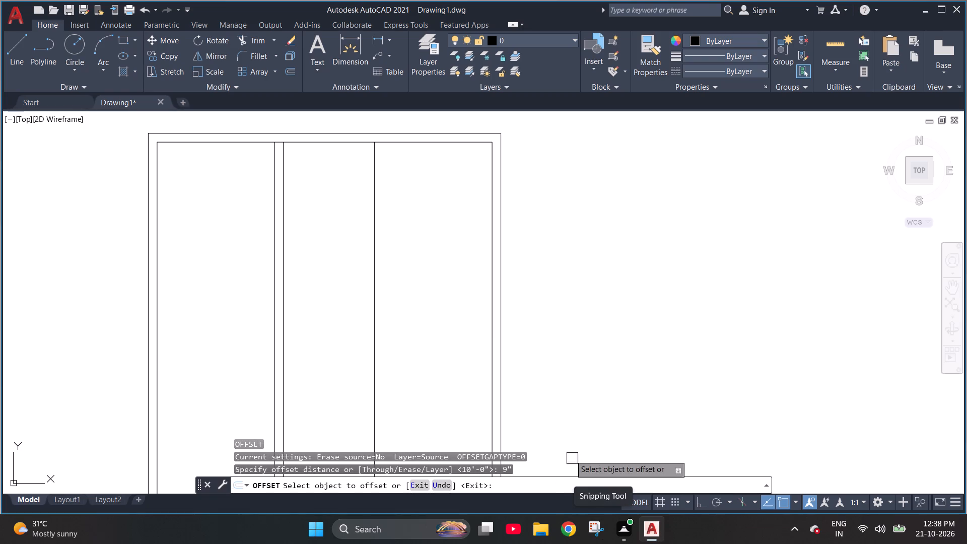
pyautogui.moveTo(375, 315); pyautogui.dragTo(365, 315)
pyautogui.click(349, 319)
pyautogui.press('Escape')
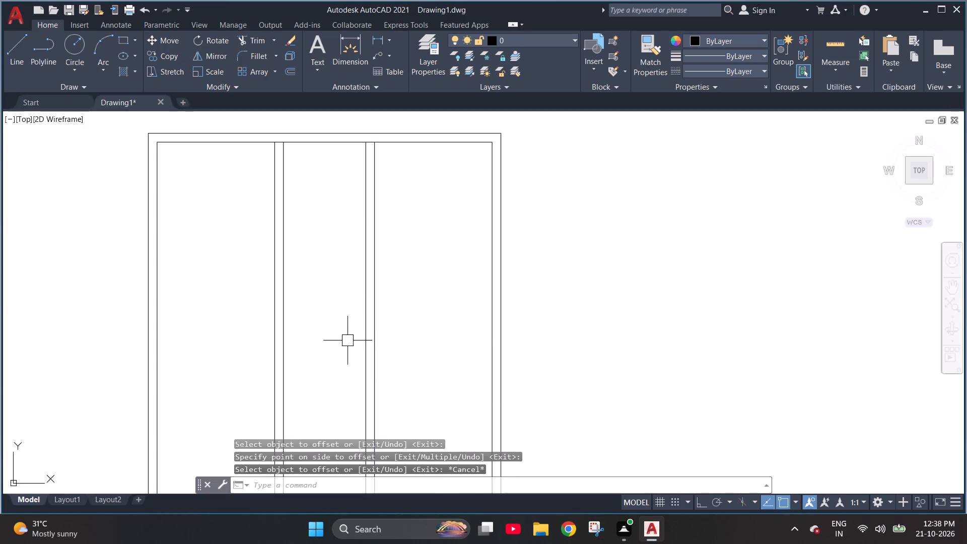
# Check the spacing between the walls and partitions with the Quick measure tool.
pyautogui.scroll(-1, 346, 344)
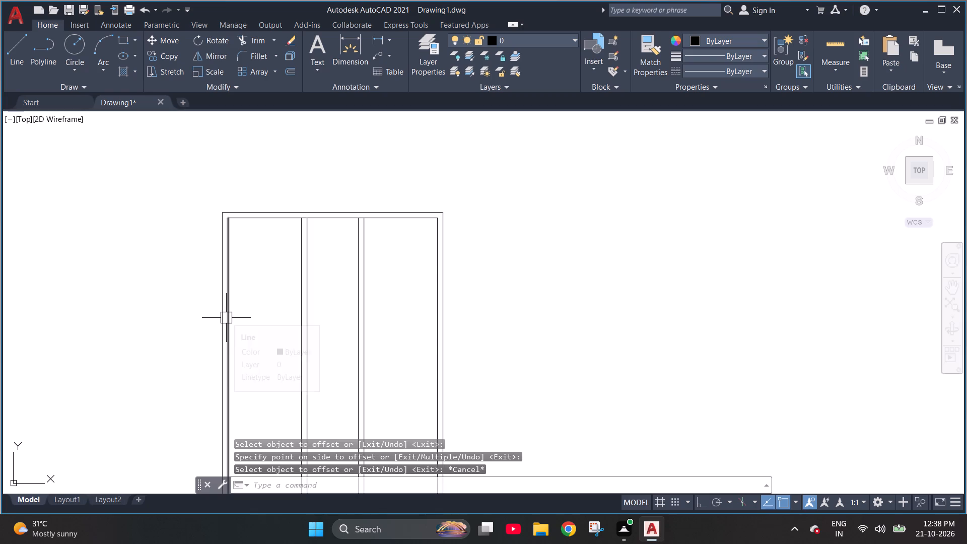
pyautogui.click(832, 42)
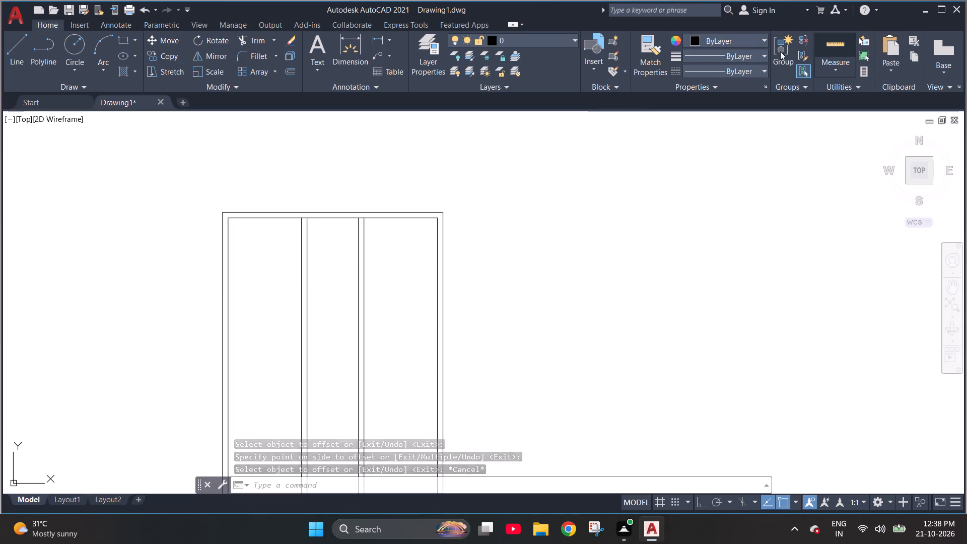
pyautogui.press('Escape')
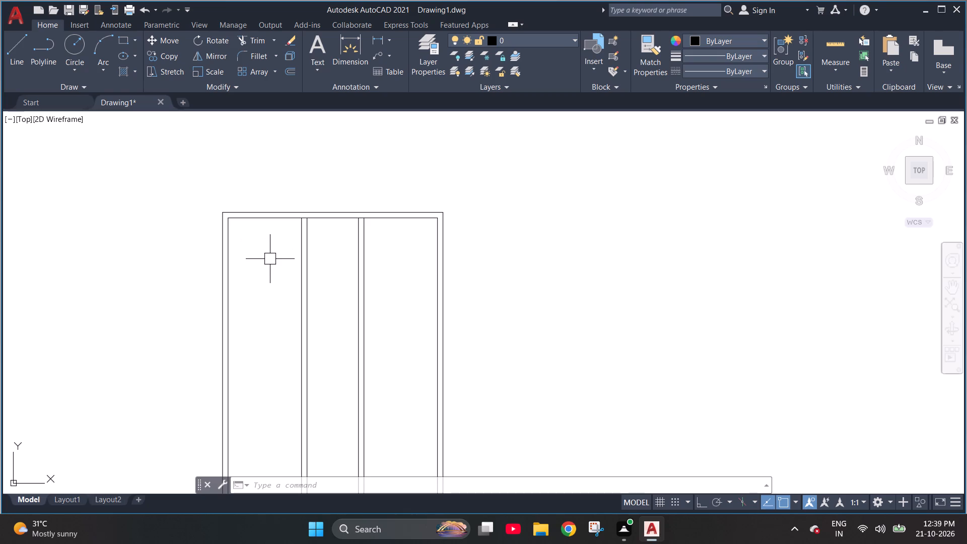
pyautogui.press('Escape')
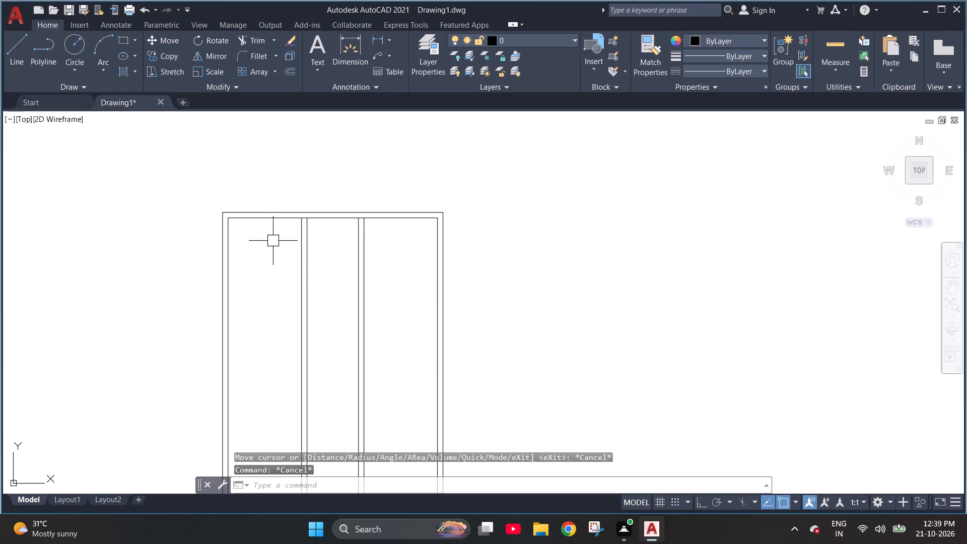
pyautogui.press('Escape')
pyautogui.press('Escape')
pyautogui.press('Escape')
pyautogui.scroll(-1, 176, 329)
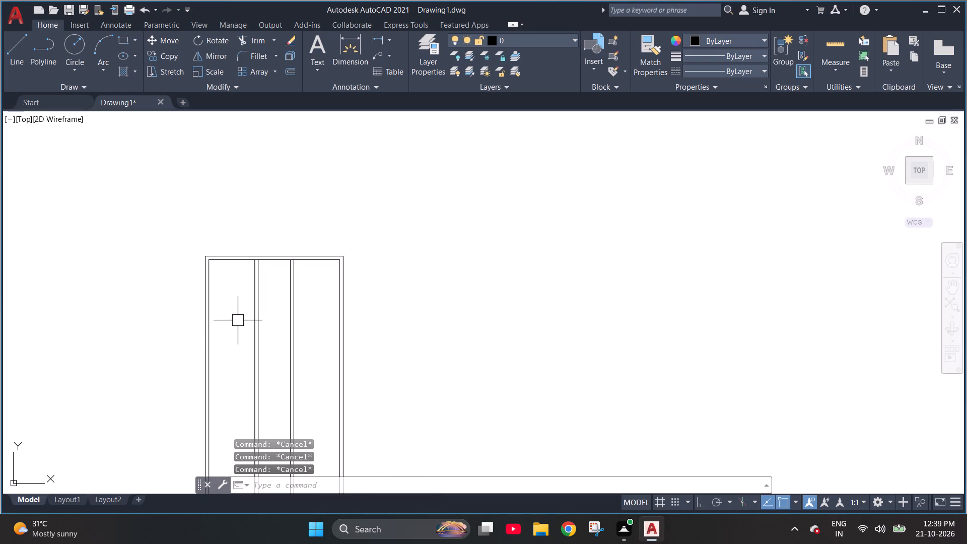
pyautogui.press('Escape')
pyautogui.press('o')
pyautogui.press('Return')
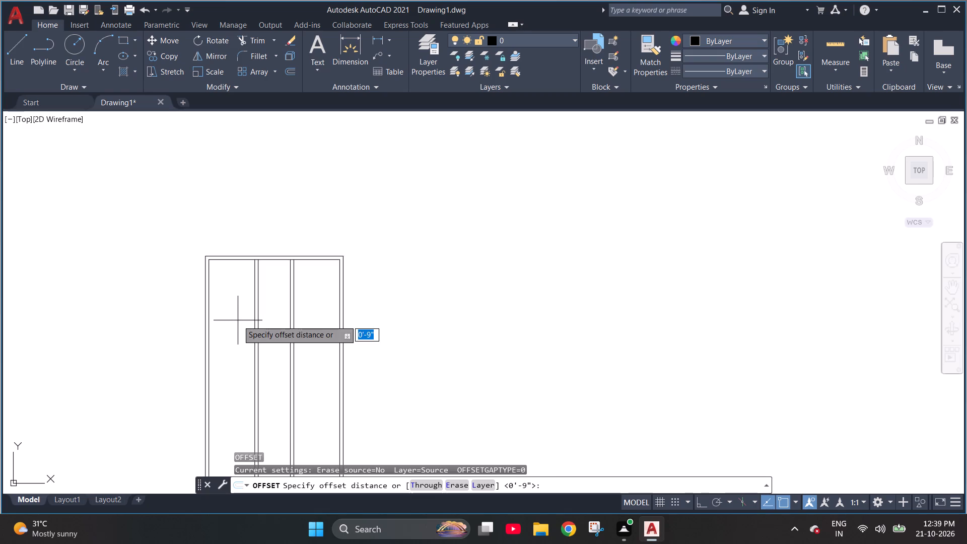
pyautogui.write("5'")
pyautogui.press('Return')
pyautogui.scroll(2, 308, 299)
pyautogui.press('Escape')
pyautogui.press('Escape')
# Offset the right outer wall's inner line 5' to the left for a third vertical partition.
pyautogui.press('o')
pyautogui.press('Return')
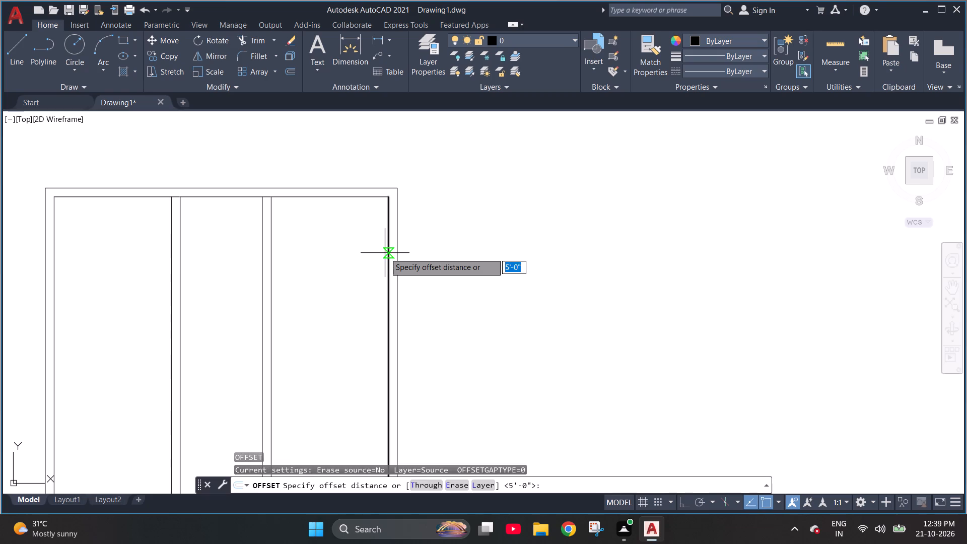
pyautogui.write("5'")
pyautogui.press('Return')
pyautogui.moveTo(387, 247); pyautogui.dragTo(374, 250)
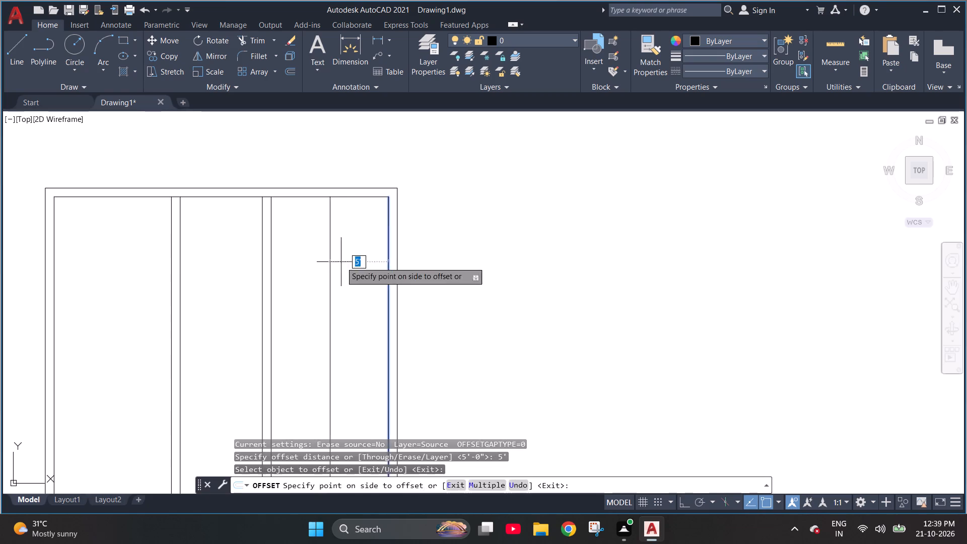
pyautogui.click(338, 263)
pyautogui.press('Escape')
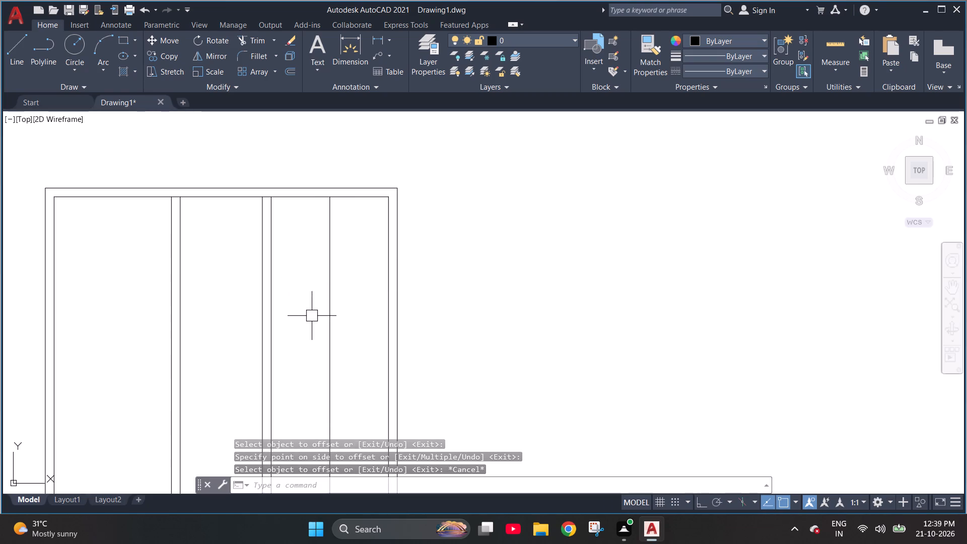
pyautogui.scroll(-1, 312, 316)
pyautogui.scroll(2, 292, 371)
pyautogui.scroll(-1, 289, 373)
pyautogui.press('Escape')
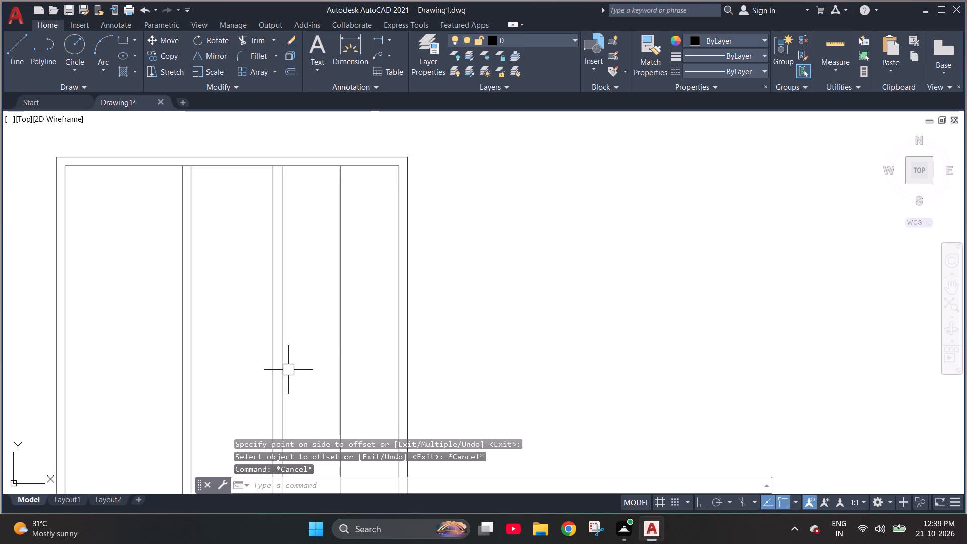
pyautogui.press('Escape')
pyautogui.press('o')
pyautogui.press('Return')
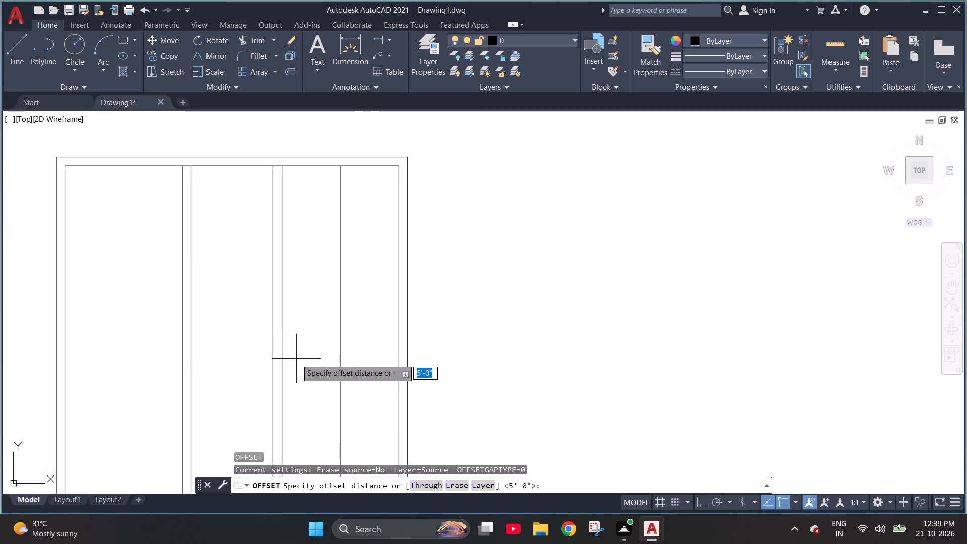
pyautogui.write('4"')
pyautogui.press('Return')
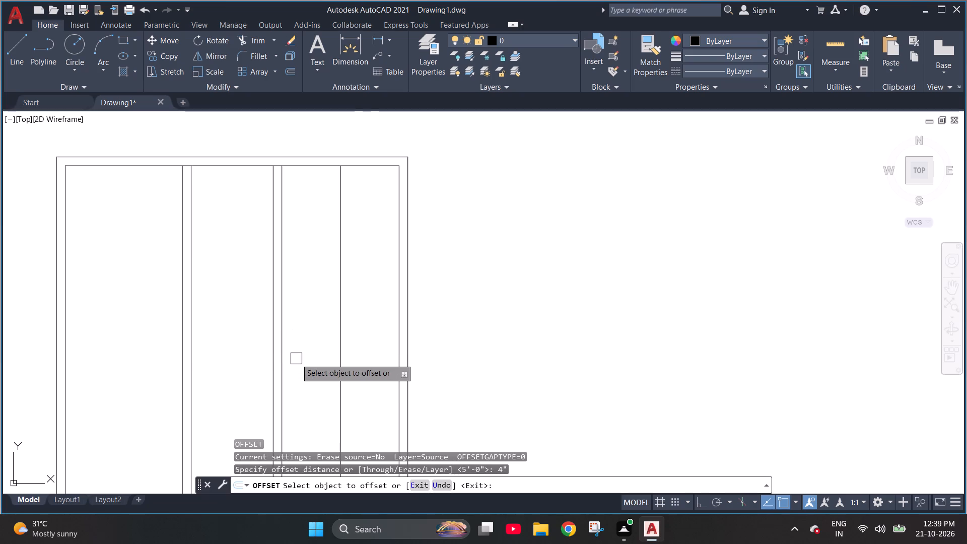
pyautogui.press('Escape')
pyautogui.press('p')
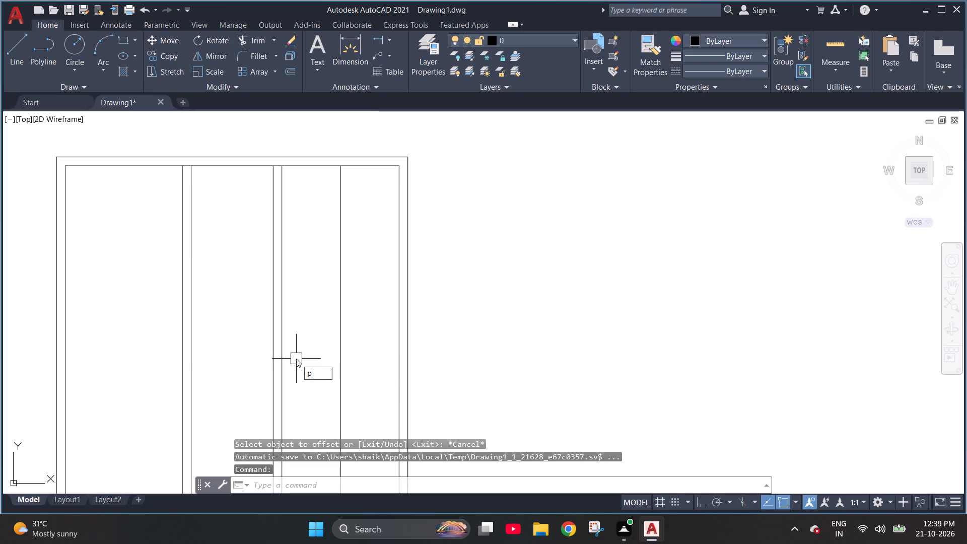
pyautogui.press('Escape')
# Offset the third partition's line 9" to the left to give it its thickness.
pyautogui.press('o')
pyautogui.press('Return')
pyautogui.write('9"')
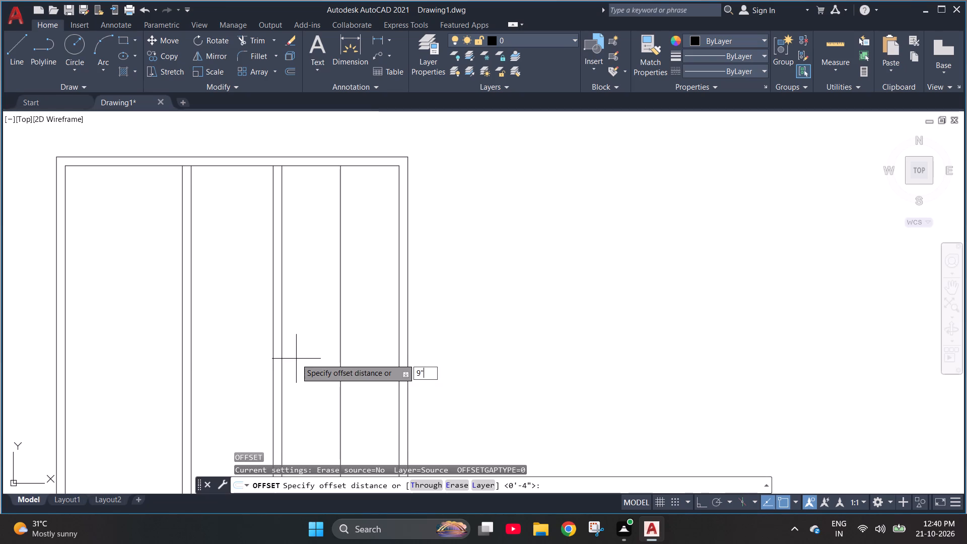
pyautogui.press('Return')
pyautogui.moveTo(343, 300); pyautogui.dragTo(337, 301)
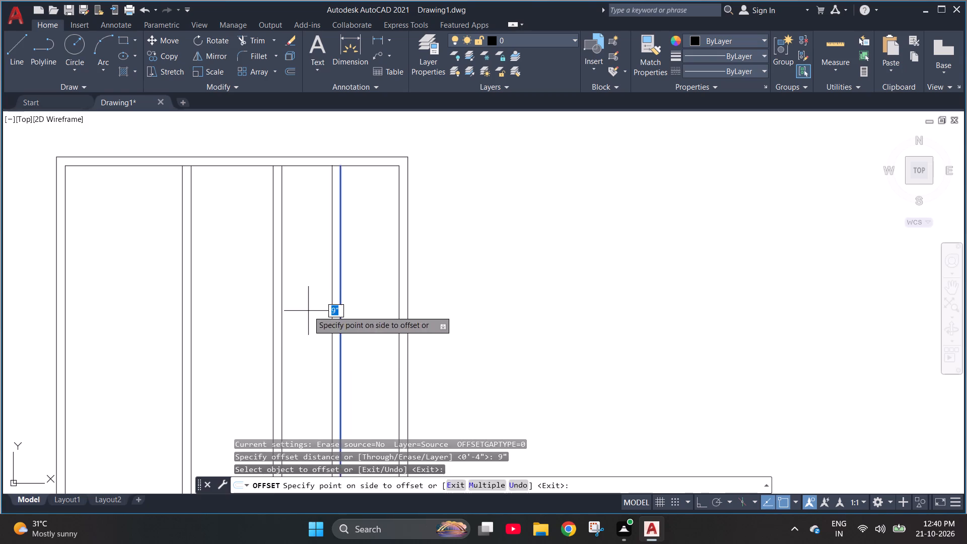
pyautogui.click(308, 311)
pyautogui.press('Escape')
pyautogui.press('Escape')
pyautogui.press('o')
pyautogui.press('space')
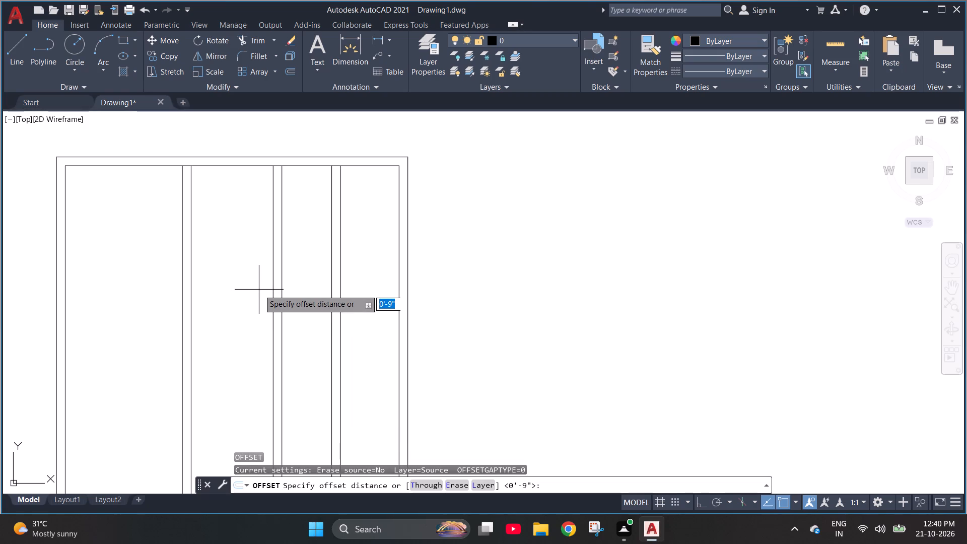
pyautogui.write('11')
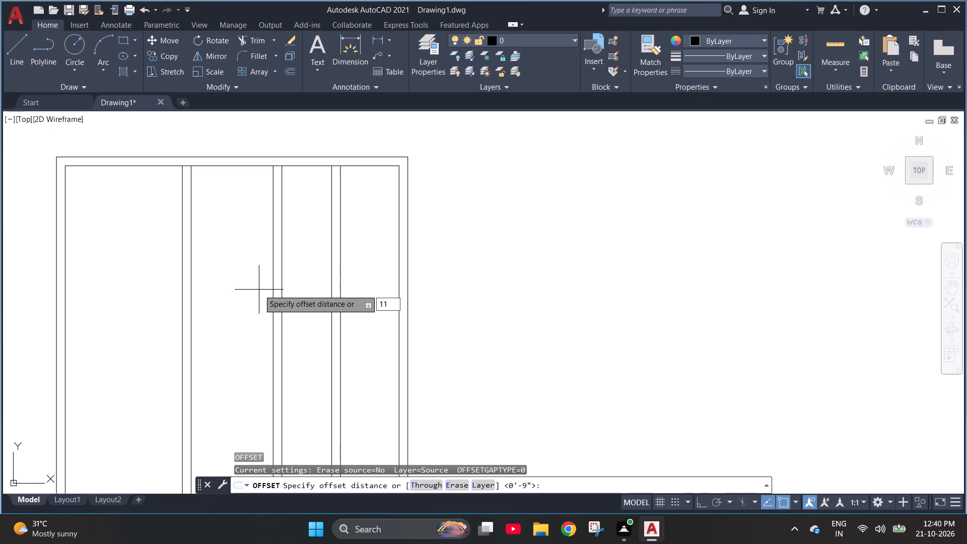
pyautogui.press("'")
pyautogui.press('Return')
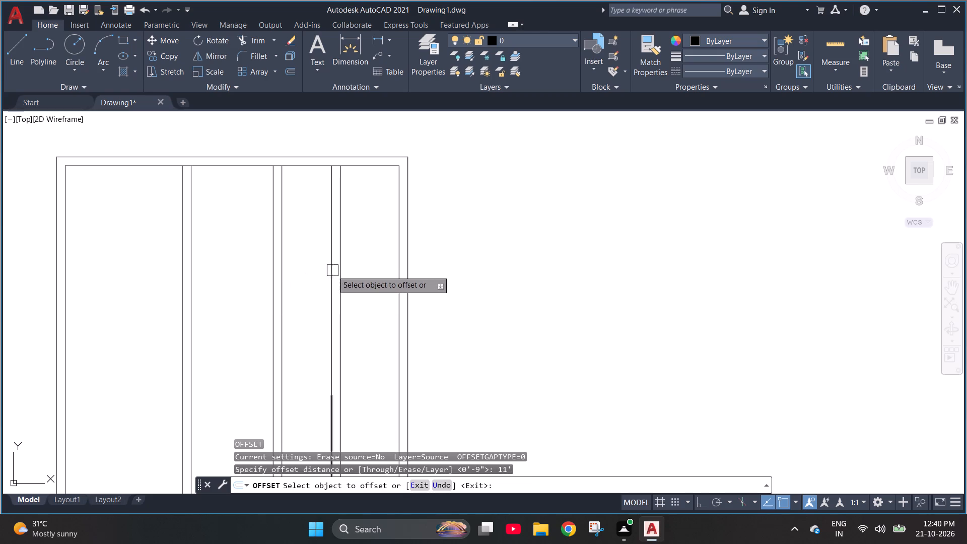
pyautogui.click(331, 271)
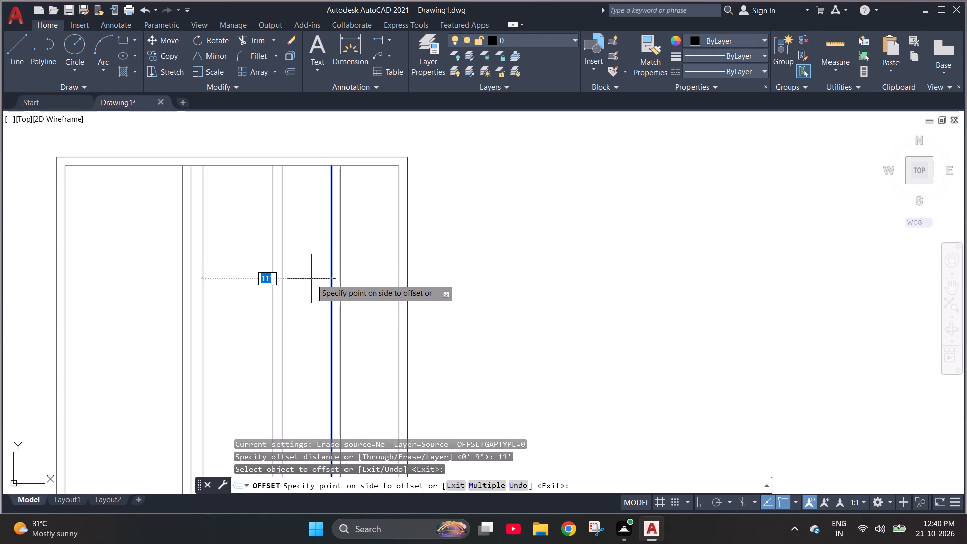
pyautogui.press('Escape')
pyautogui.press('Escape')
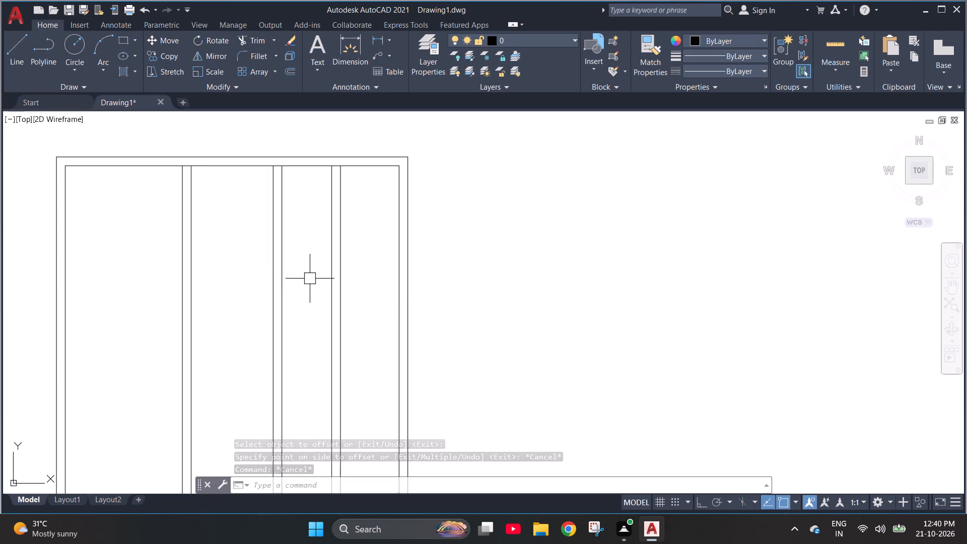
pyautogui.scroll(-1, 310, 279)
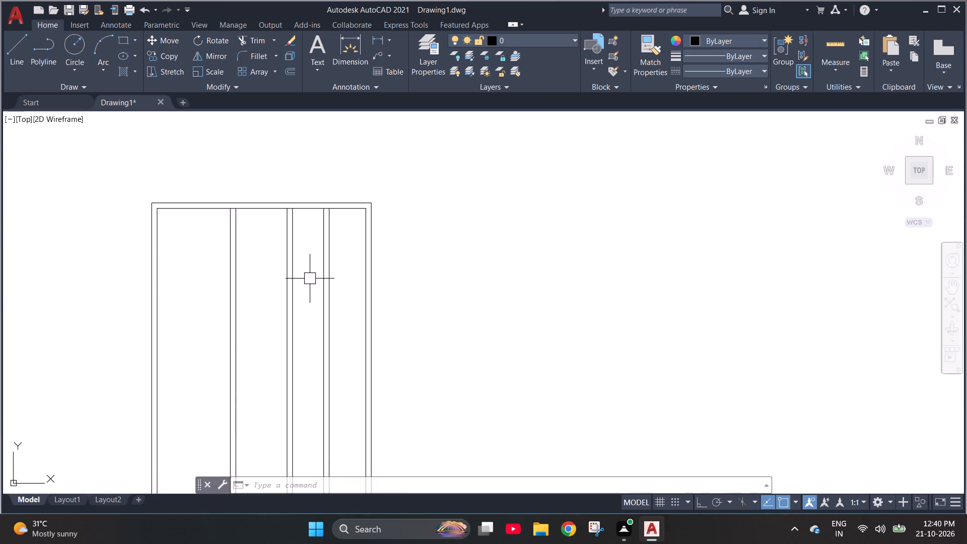
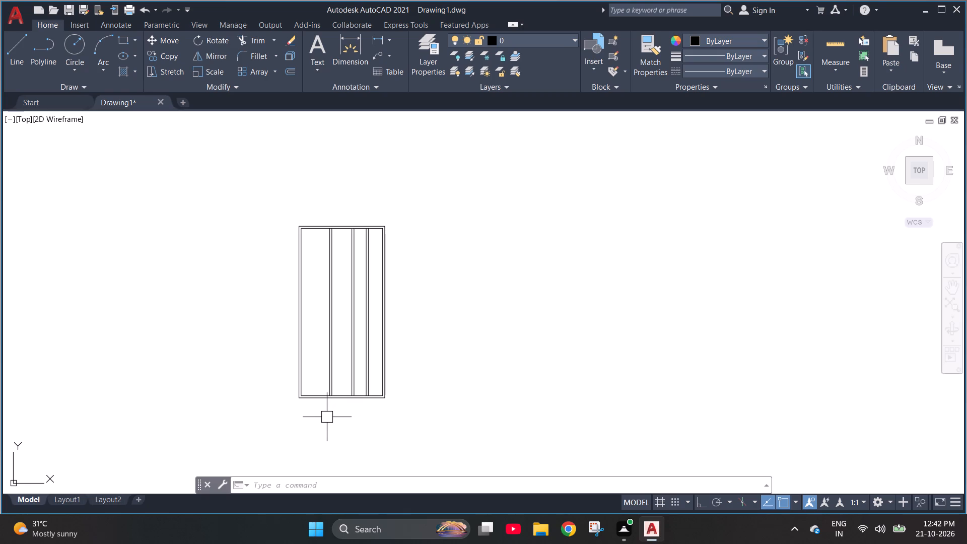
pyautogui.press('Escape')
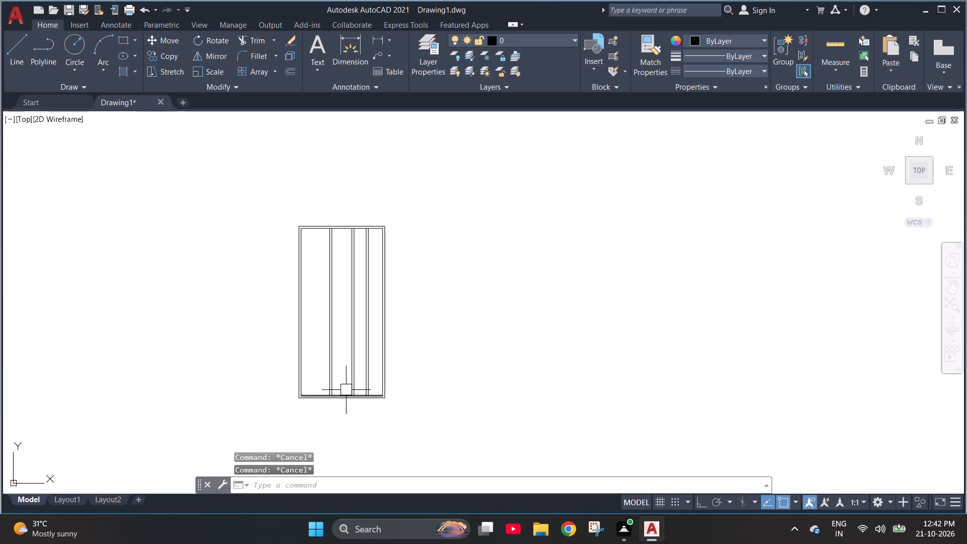
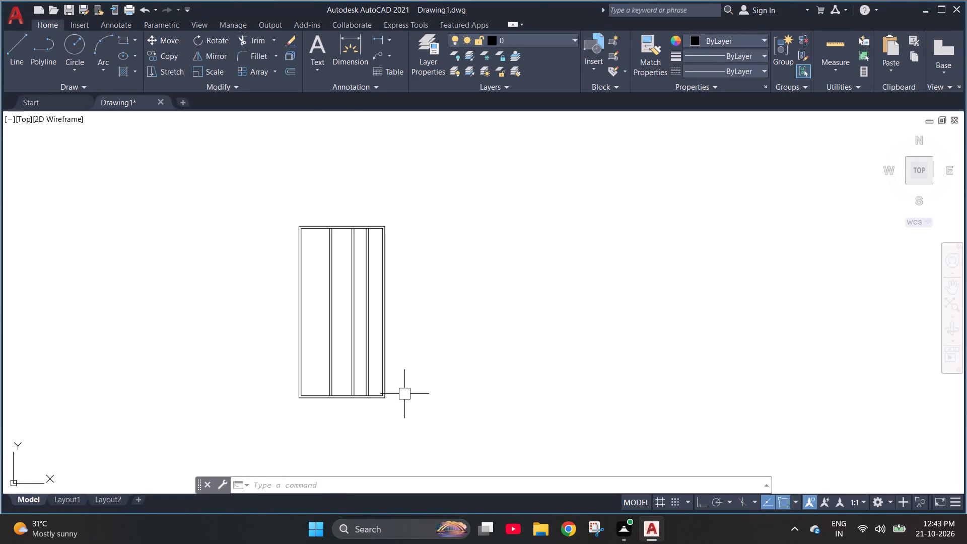
# Erase the entire existing floor plan, including its outer walls and all vertical partitions.
pyautogui.scroll(2, 405, 392)
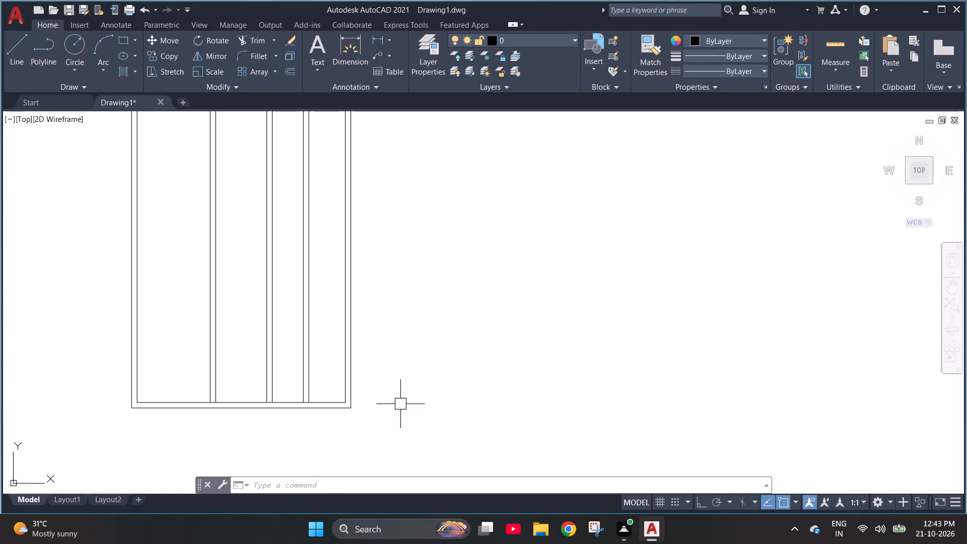
pyautogui.scroll(1, 395, 428)
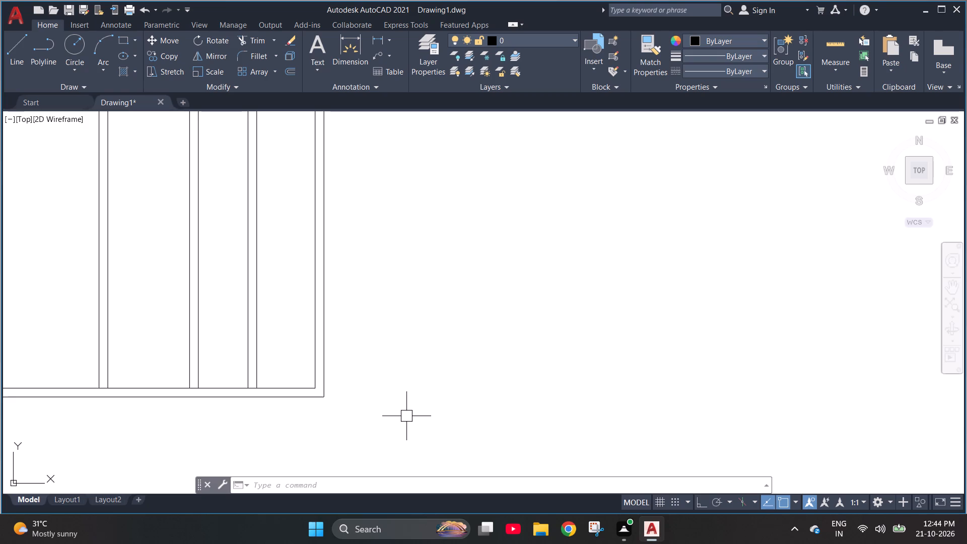
pyautogui.press('Escape')
pyautogui.press('`')
pyautogui.scroll(-3, 534, 404)
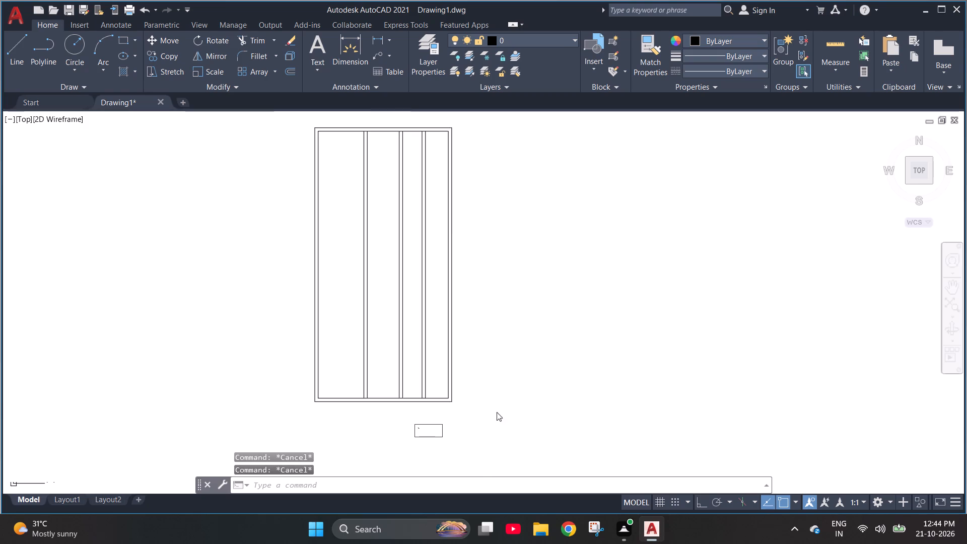
pyautogui.click(493, 413)
pyautogui.moveTo(272, 132); pyautogui.dragTo(280, 133)
pyautogui.press('Delete')
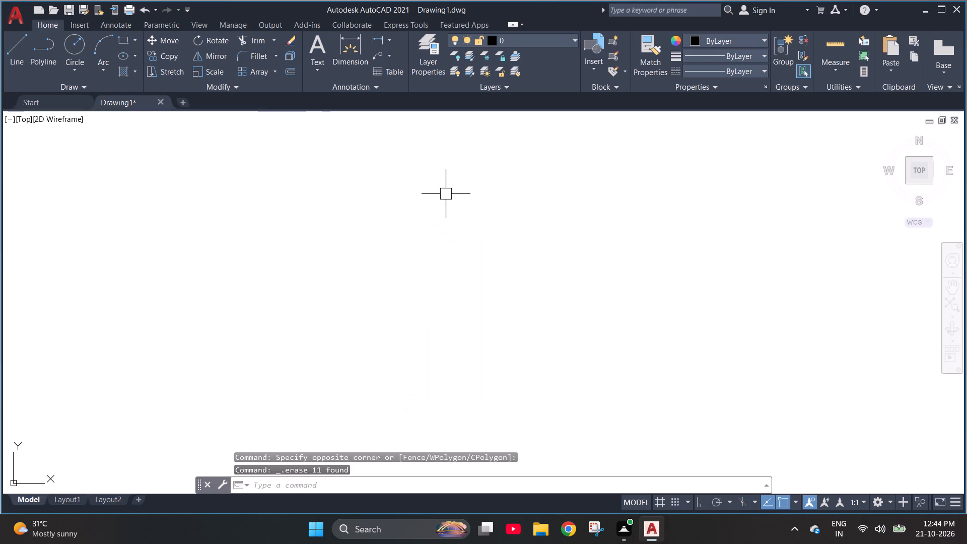
pyautogui.press('Escape')
pyautogui.press('Escape')
# Draw a rectangle 25' long and 45' wide as the new plan outline.
pyautogui.press('r')
pyautogui.press('e')
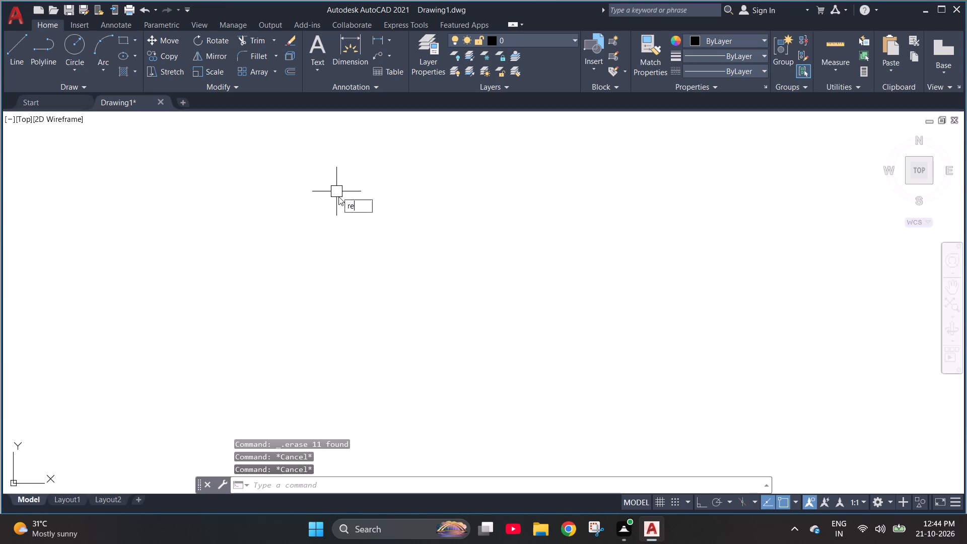
pyautogui.write('c')
pyautogui.press('space')
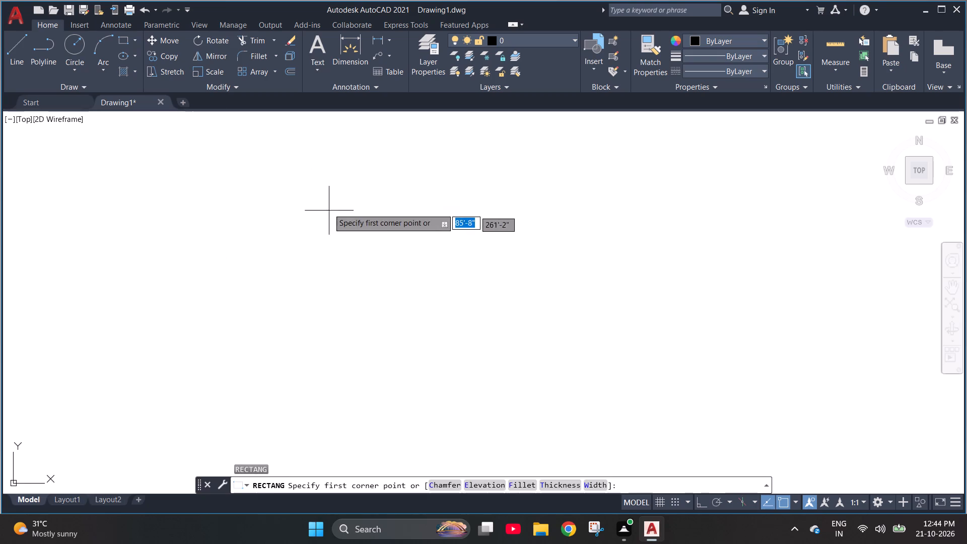
pyautogui.moveTo(319, 193); pyautogui.dragTo(326, 200)
pyautogui.write('d')
pyautogui.press('space')
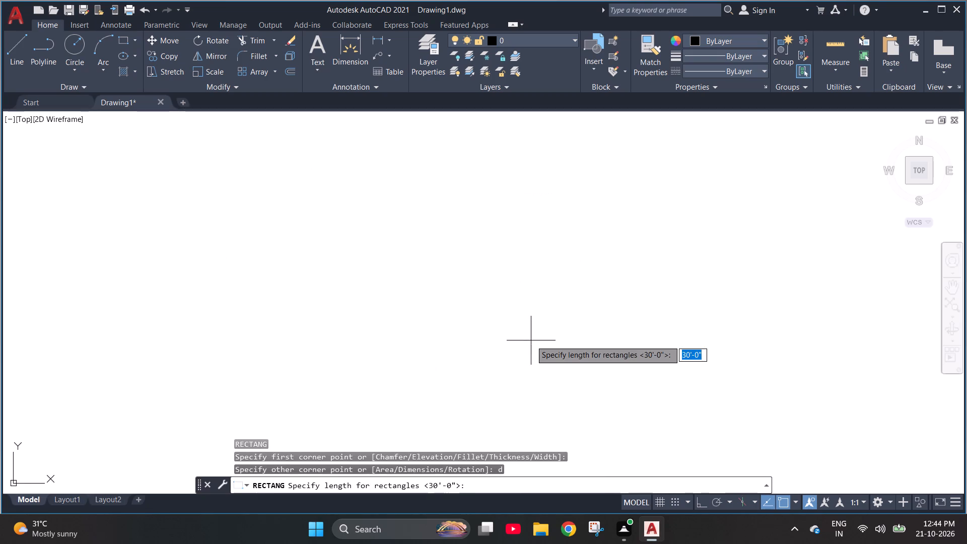
pyautogui.write("25'")
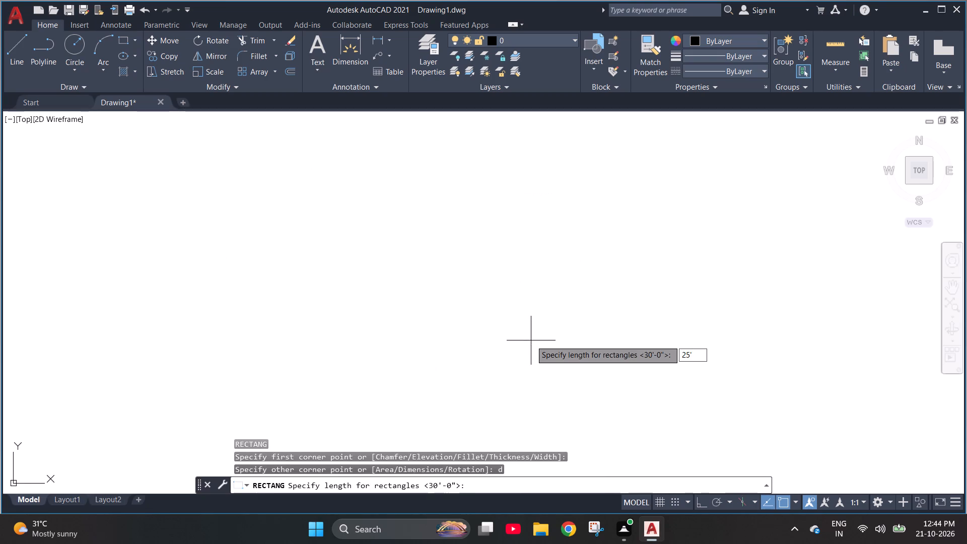
pyautogui.press('Return')
pyautogui.write("45'")
pyautogui.press('Return')
pyautogui.click(531, 341)
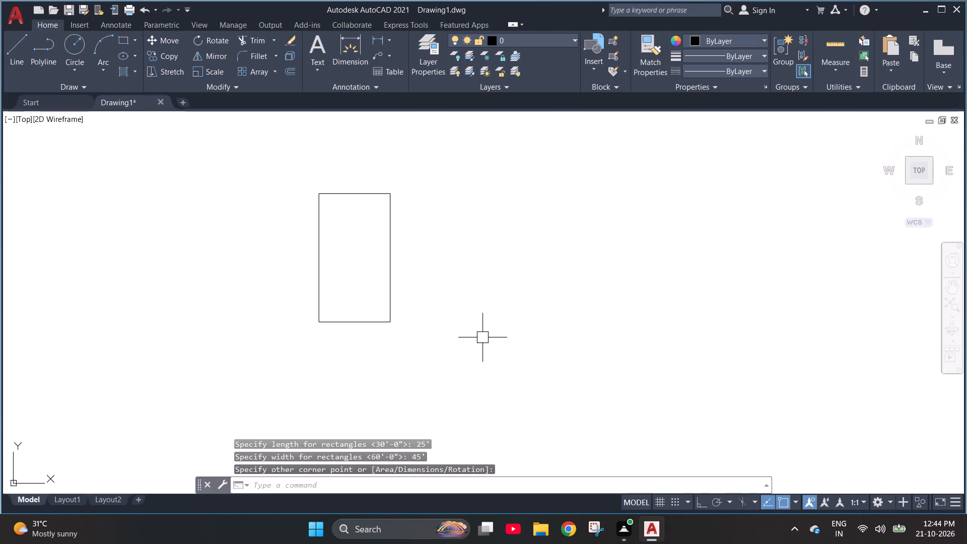
# Offset the rectangular outline 9" inward to form the outer walls.
pyautogui.moveTo(406, 336); pyautogui.dragTo(404, 329)
pyautogui.click(302, 166)
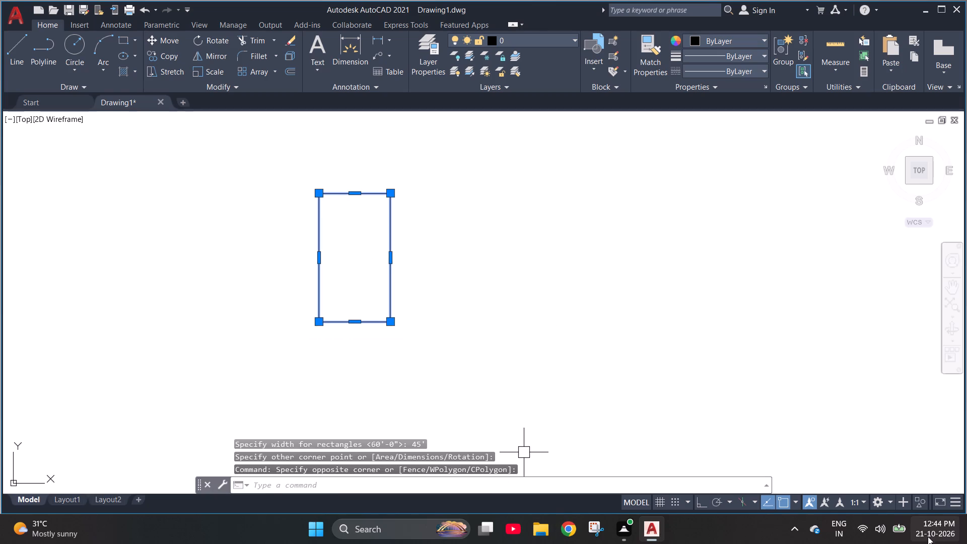
pyautogui.press('Escape')
pyautogui.press('o')
pyautogui.press('Return')
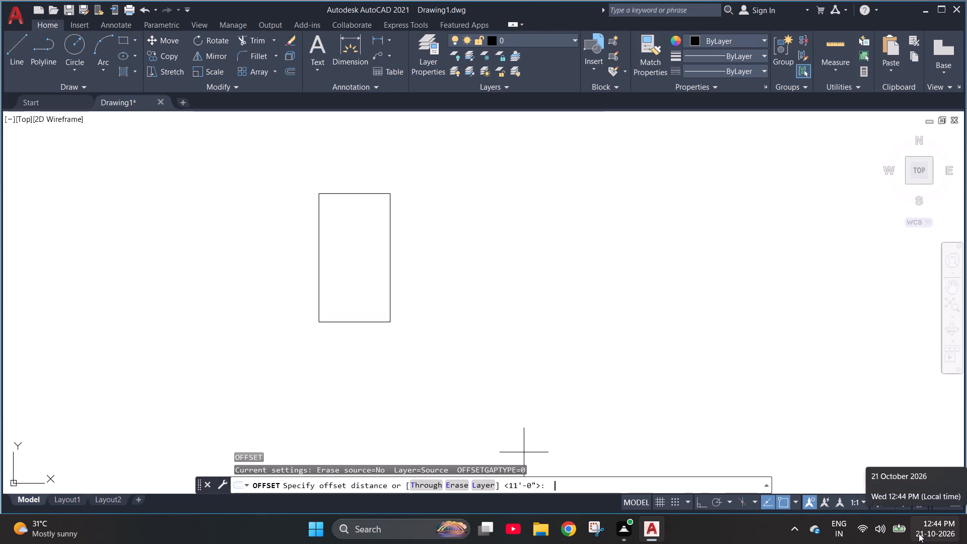
pyautogui.write('9"')
pyautogui.press('Return')
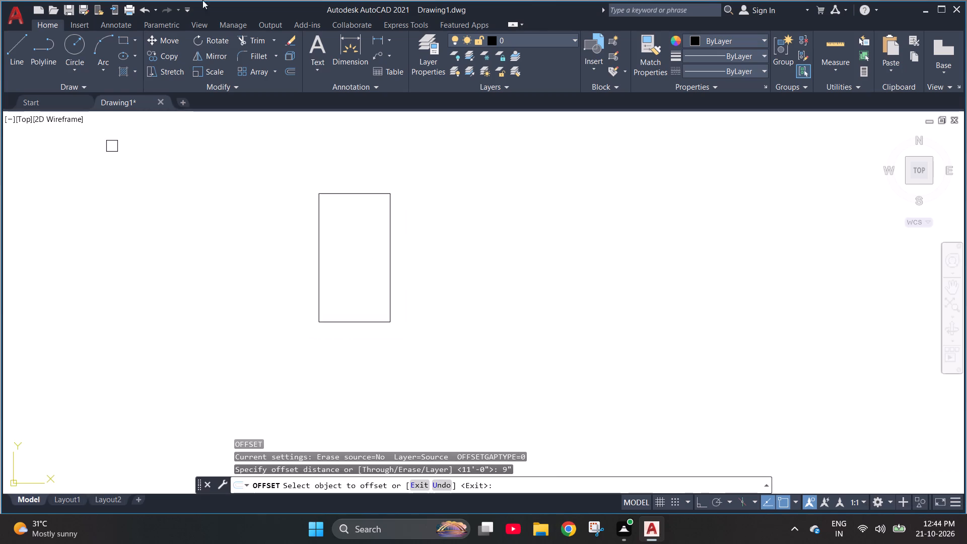
pyautogui.click(315, 261)
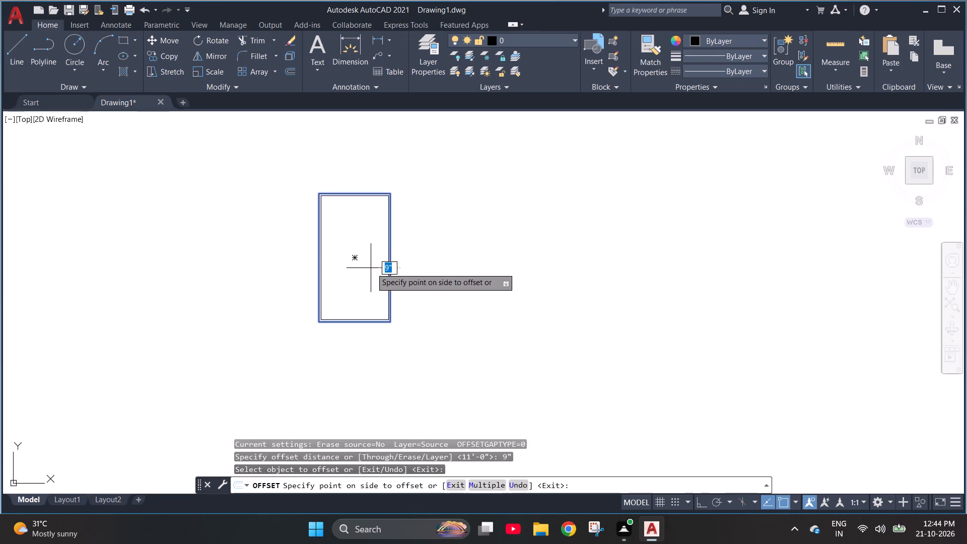
pyautogui.click(371, 268)
pyautogui.press('Escape')
pyautogui.press('Escape')
pyautogui.press('Escape')
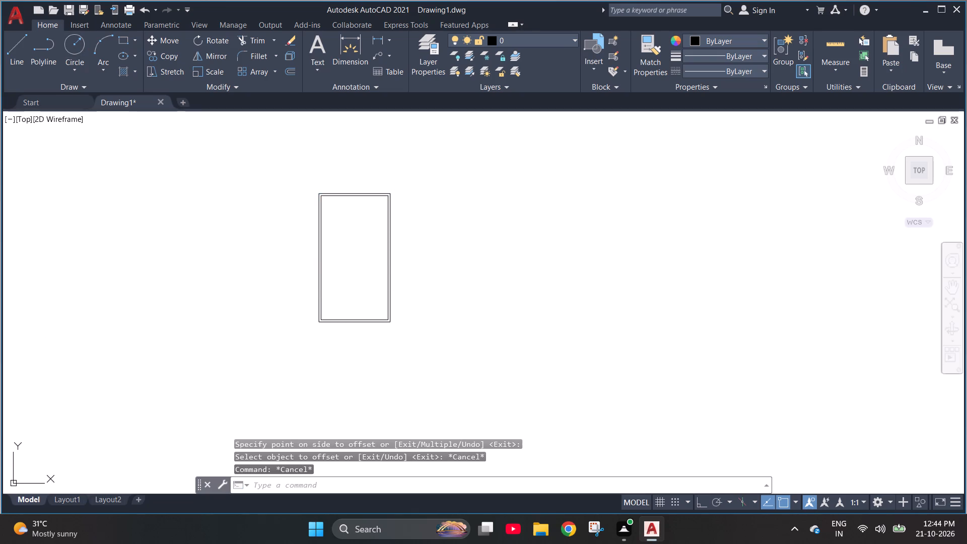
pyautogui.press('Escape')
# Explode the inner wall rectangle into separate lines.
pyautogui.scroll(2, 273, 276)
pyautogui.scroll(-1, 275, 275)
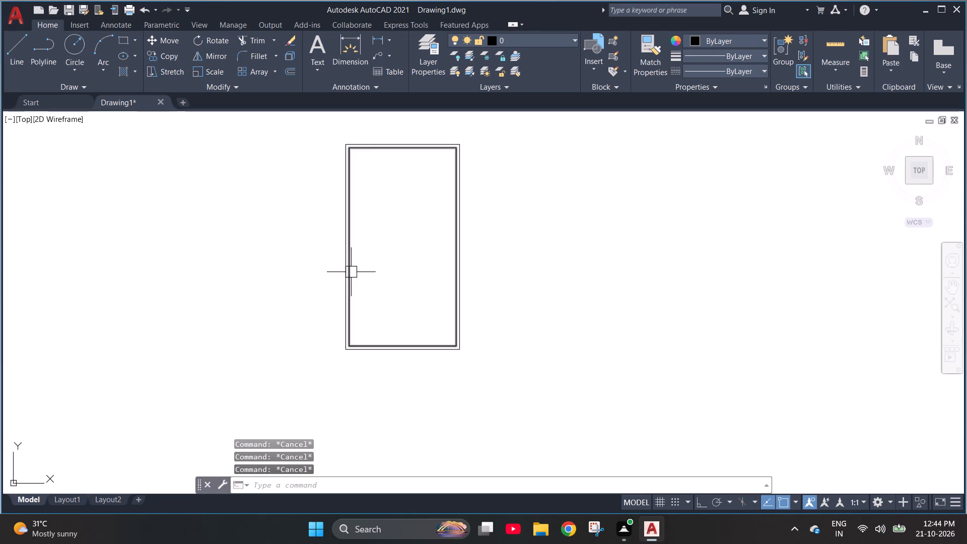
pyautogui.click(351, 272)
pyautogui.press('e')
pyautogui.write('xplode')
pyautogui.press('Return')
pyautogui.press('Escape')
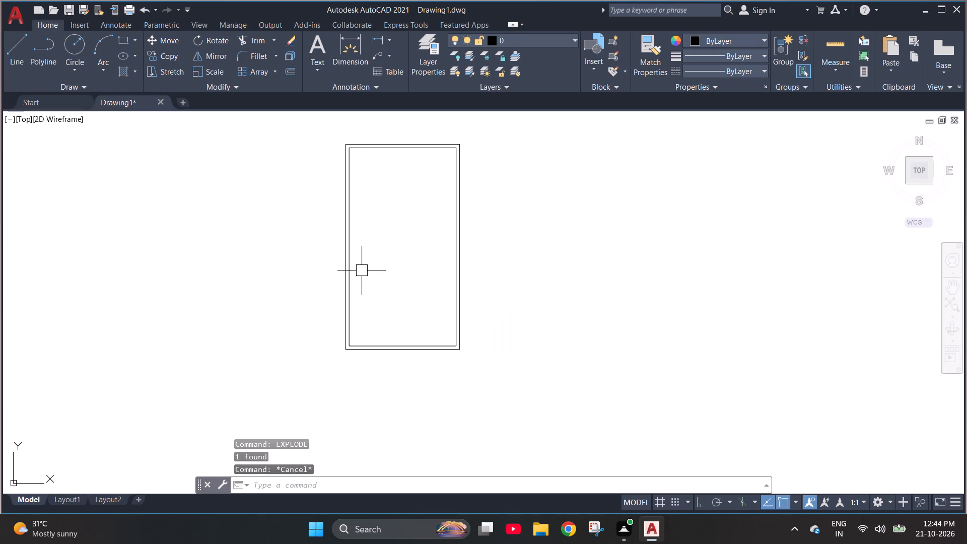
pyautogui.press('Escape')
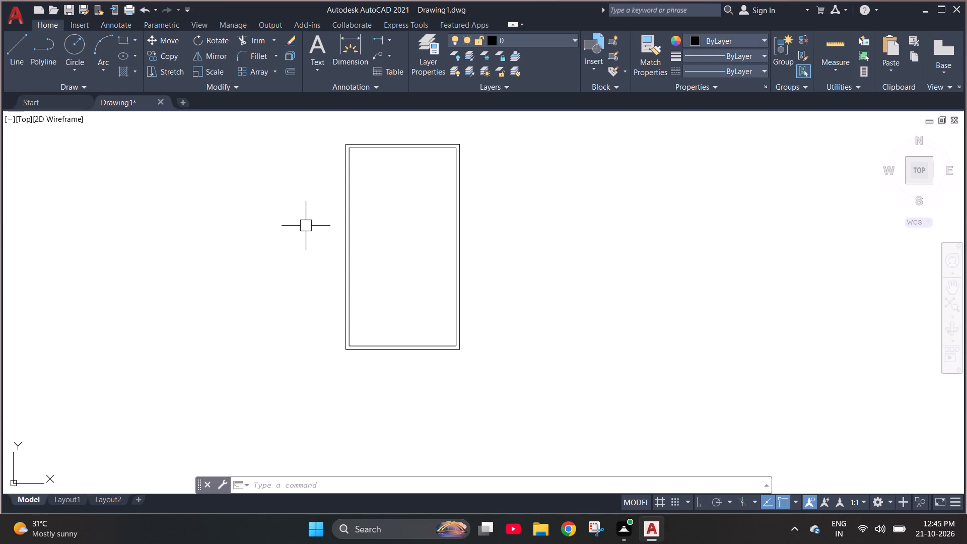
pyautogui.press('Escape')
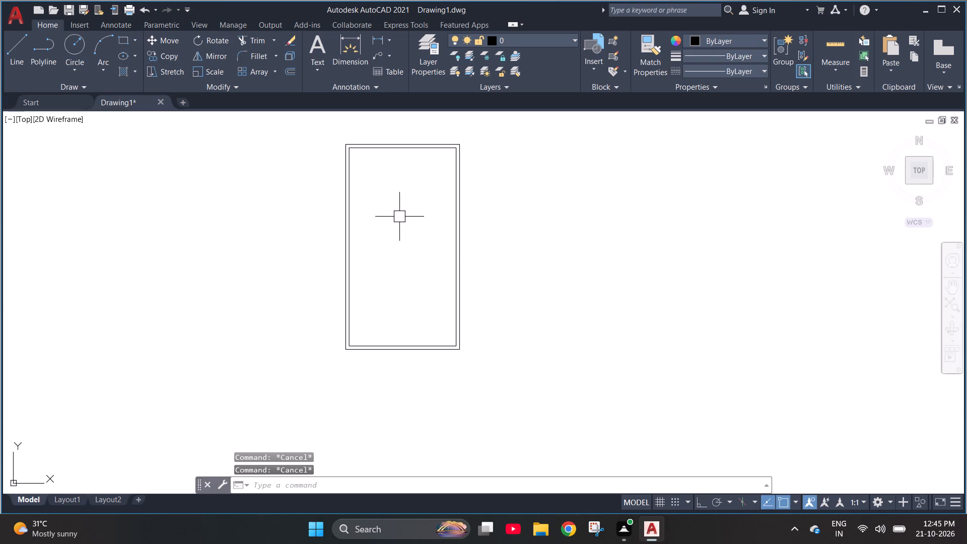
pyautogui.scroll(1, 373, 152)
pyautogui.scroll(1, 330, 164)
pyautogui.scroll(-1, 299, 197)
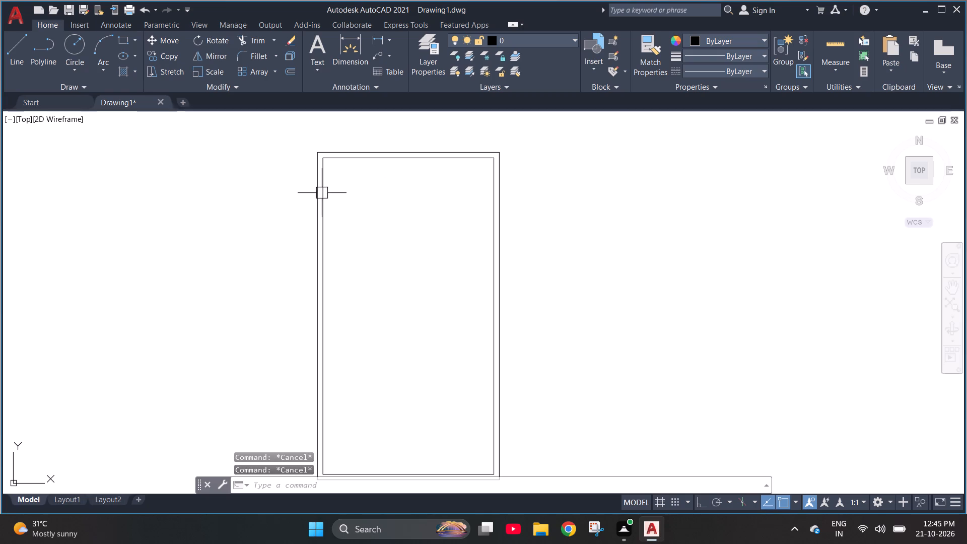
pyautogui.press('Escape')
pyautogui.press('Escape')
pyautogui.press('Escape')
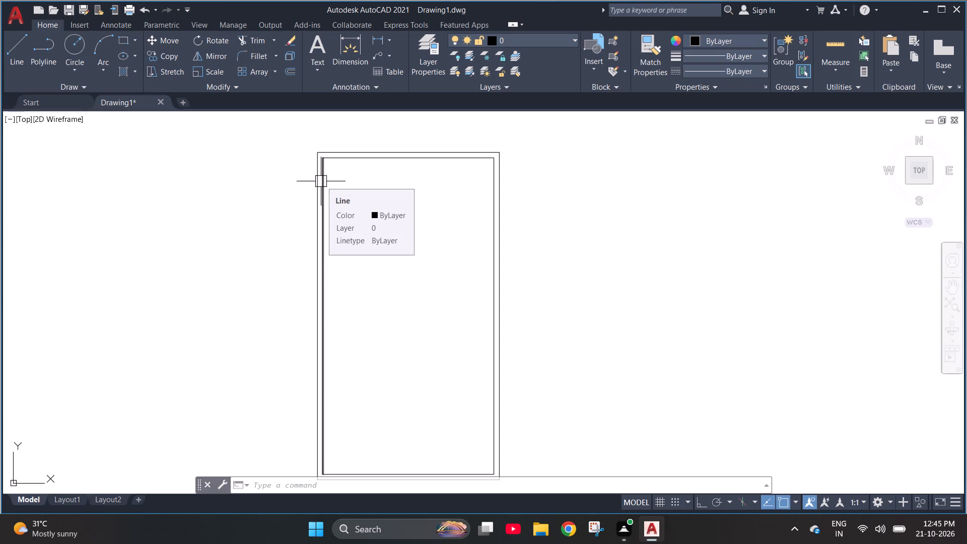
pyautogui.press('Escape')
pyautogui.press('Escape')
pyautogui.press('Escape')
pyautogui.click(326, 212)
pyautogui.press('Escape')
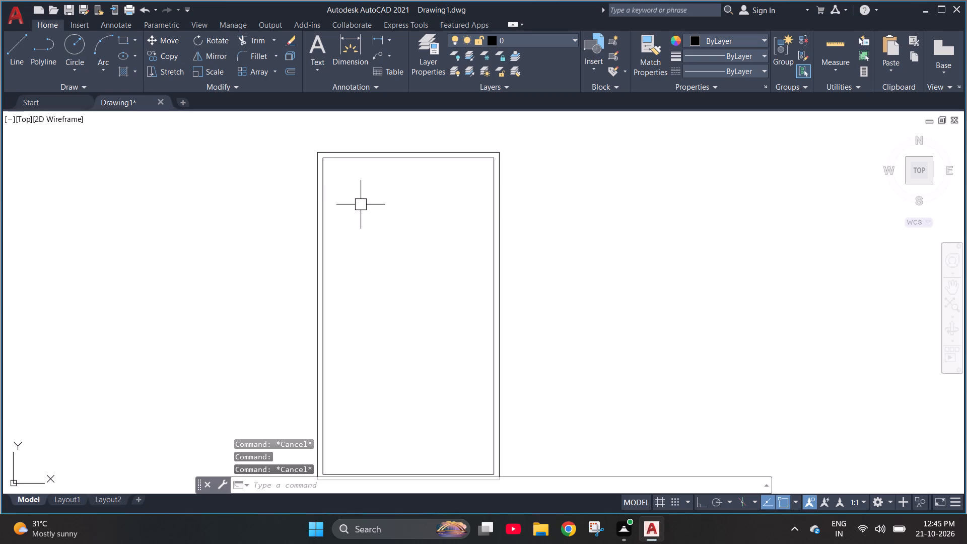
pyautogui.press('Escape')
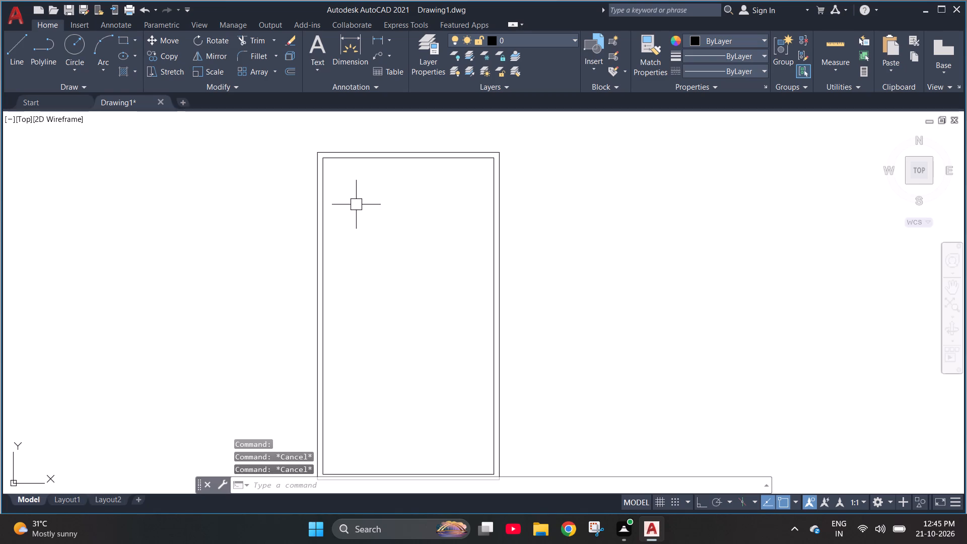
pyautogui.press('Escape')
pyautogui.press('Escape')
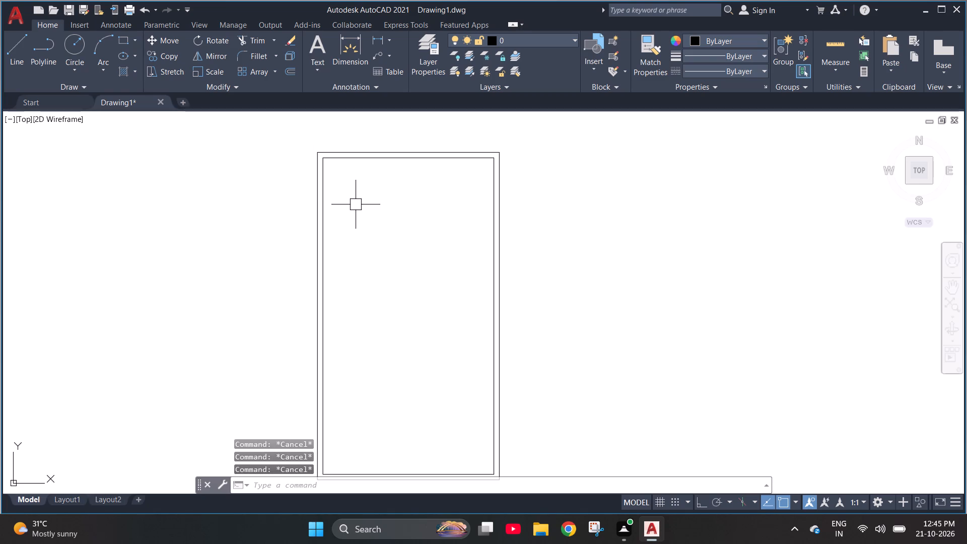
# Offset the inner line of the left wall 11'9" into the plan to place a vertical partition line.
pyautogui.press('o')
pyautogui.press('Return')
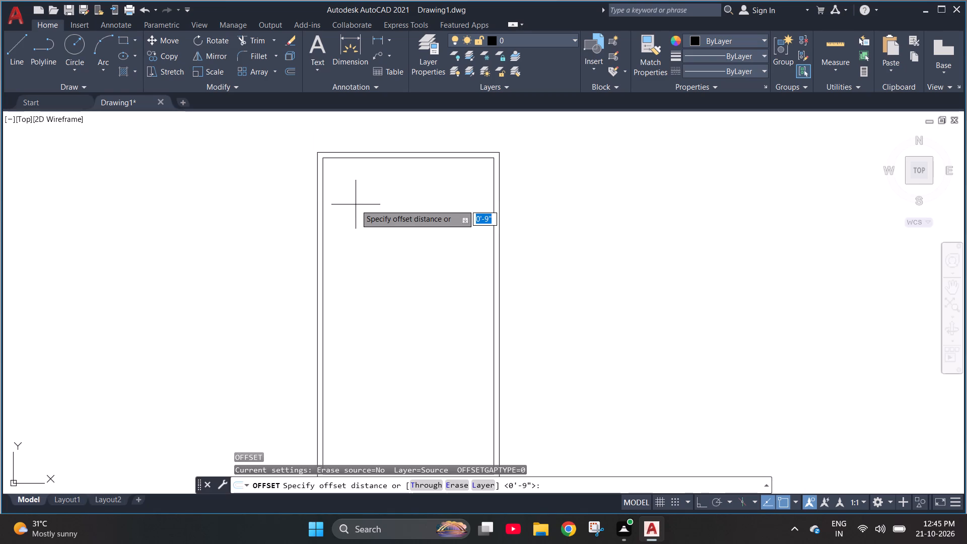
pyautogui.write('11\'9"')
pyautogui.press('Return')
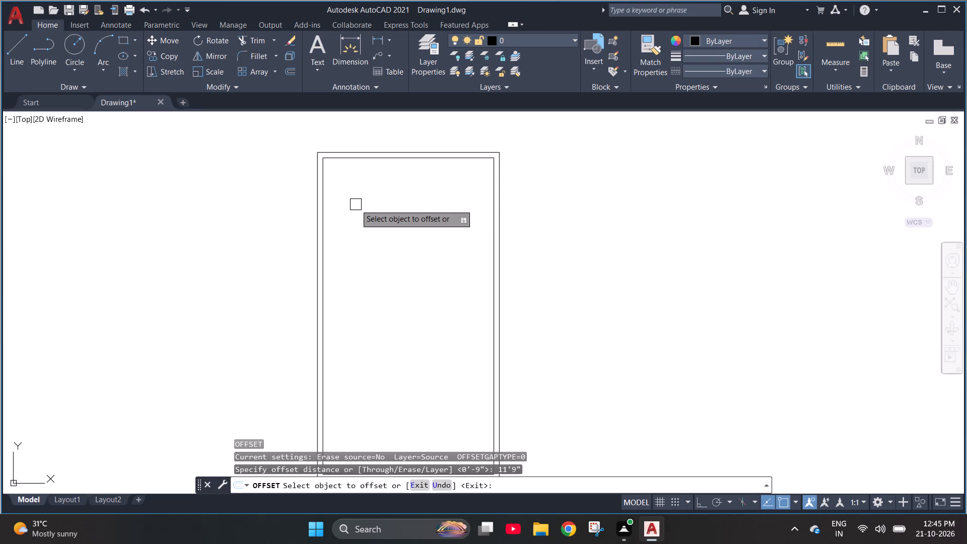
pyautogui.moveTo(322, 285); pyautogui.dragTo(330, 286)
pyautogui.click(400, 274)
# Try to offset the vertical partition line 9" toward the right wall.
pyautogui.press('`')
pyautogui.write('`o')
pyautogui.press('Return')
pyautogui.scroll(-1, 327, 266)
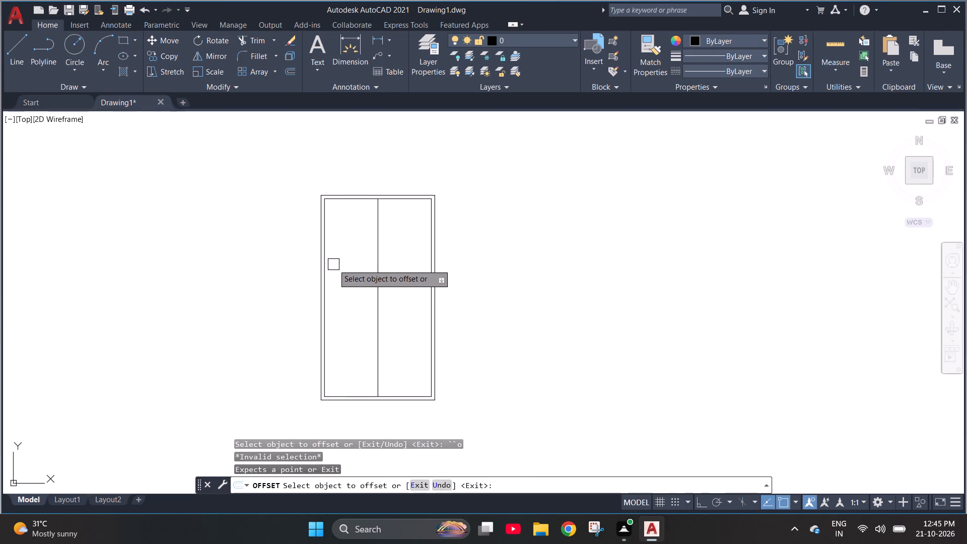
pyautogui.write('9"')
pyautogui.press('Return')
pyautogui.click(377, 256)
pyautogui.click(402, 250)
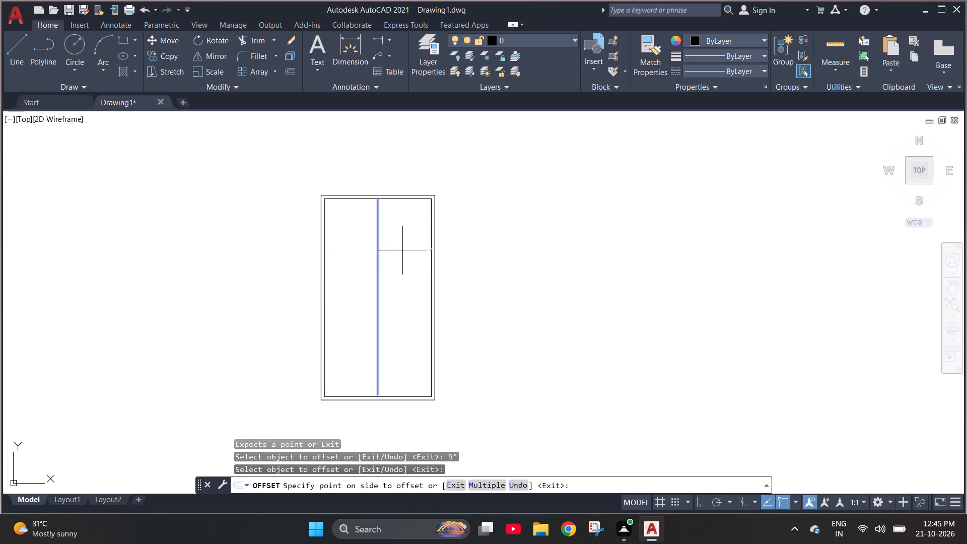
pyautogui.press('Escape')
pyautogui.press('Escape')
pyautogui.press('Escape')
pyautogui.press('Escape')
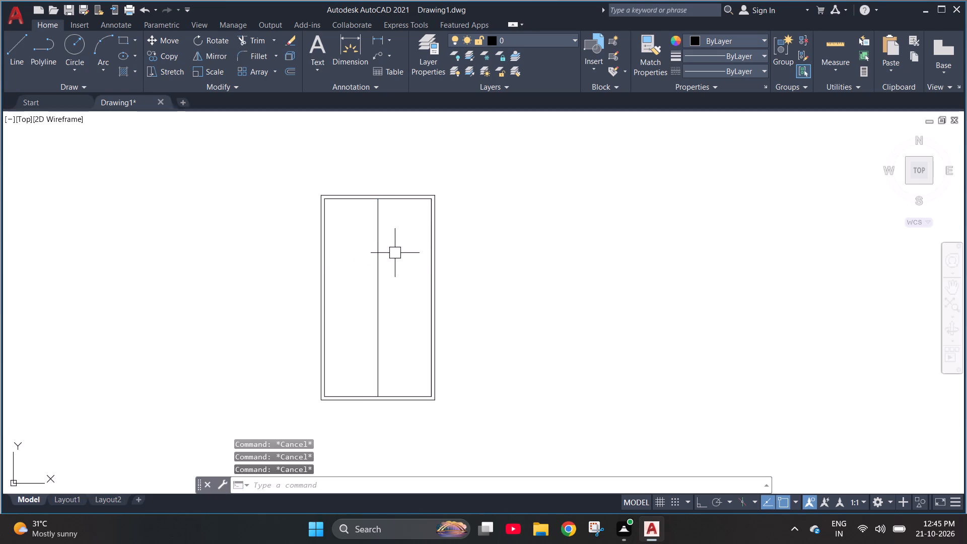
# Offset the vertical partition line 9" toward the right wall to give the partition its thickness.
pyautogui.press('o')
pyautogui.press('Return')
pyautogui.press('9')
pyautogui.hotkey('shift', '"')
pyautogui.press('Return')
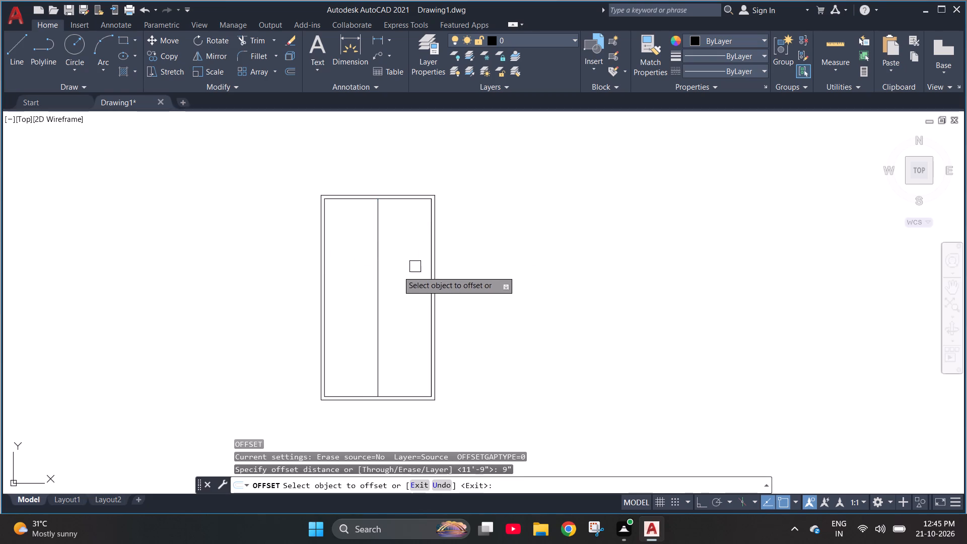
pyautogui.click(375, 279)
pyautogui.click(385, 278)
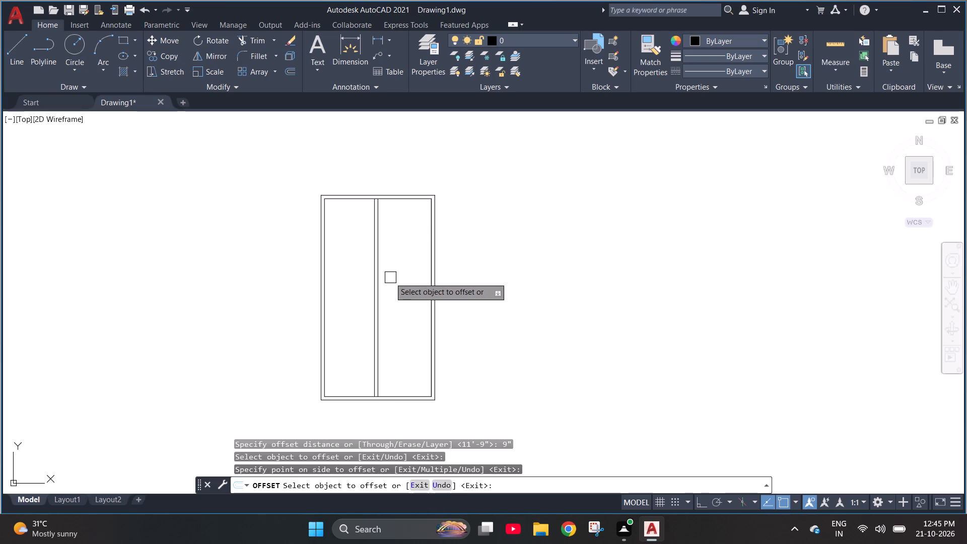
pyautogui.hotkey('ctrl', 'z')
pyautogui.click(381, 279)
pyautogui.click(397, 279)
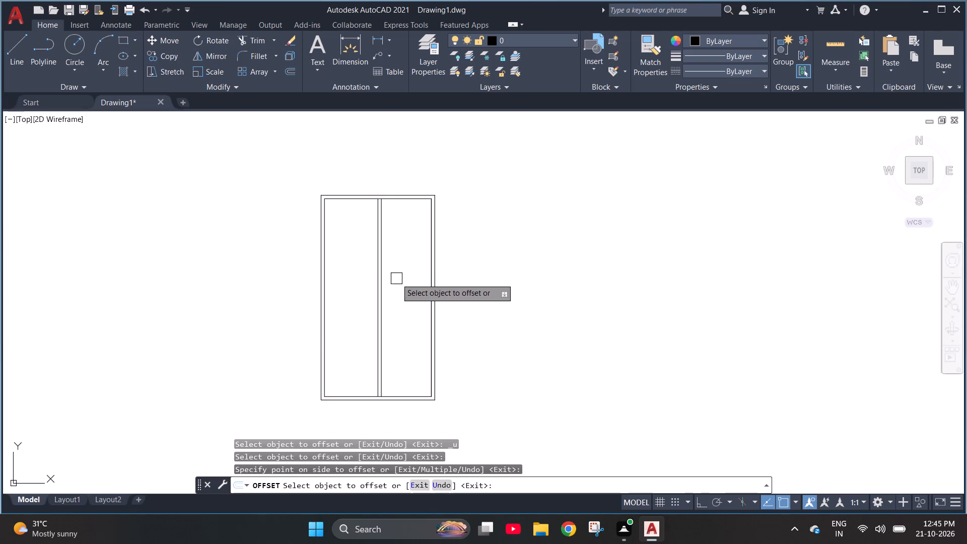
pyautogui.press('Escape')
pyautogui.press('Escape')
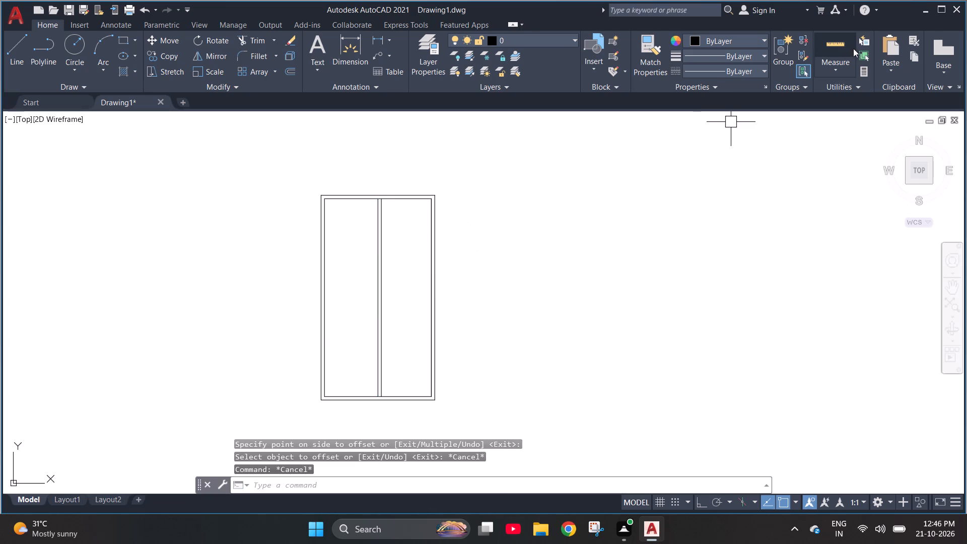
# Measure the width and length of the room left of the partition.
pyautogui.click(821, 42)
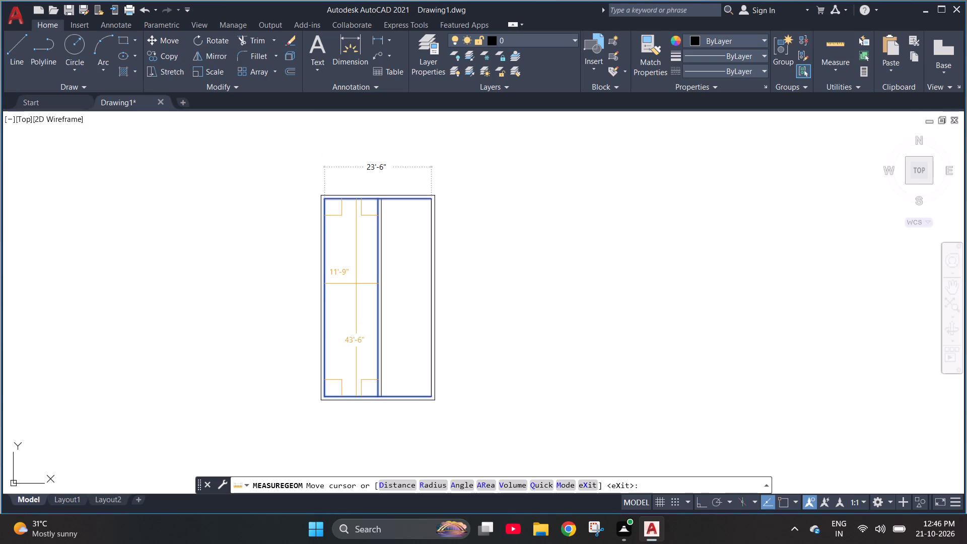
pyautogui.press('Escape')
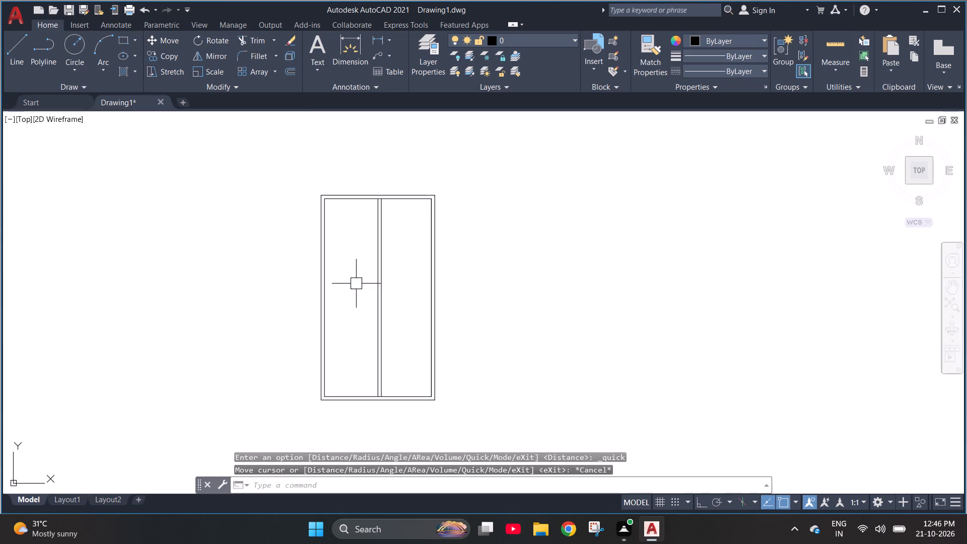
pyautogui.press('Escape')
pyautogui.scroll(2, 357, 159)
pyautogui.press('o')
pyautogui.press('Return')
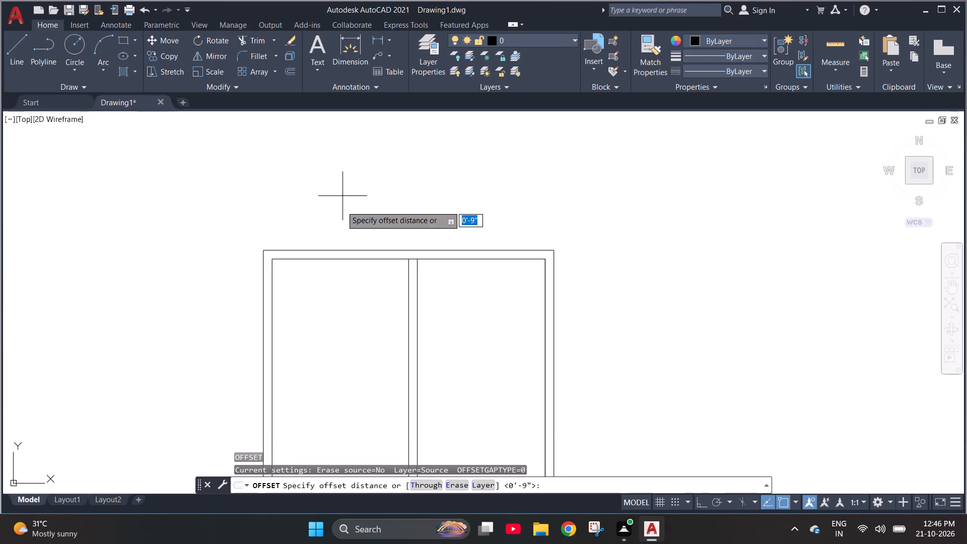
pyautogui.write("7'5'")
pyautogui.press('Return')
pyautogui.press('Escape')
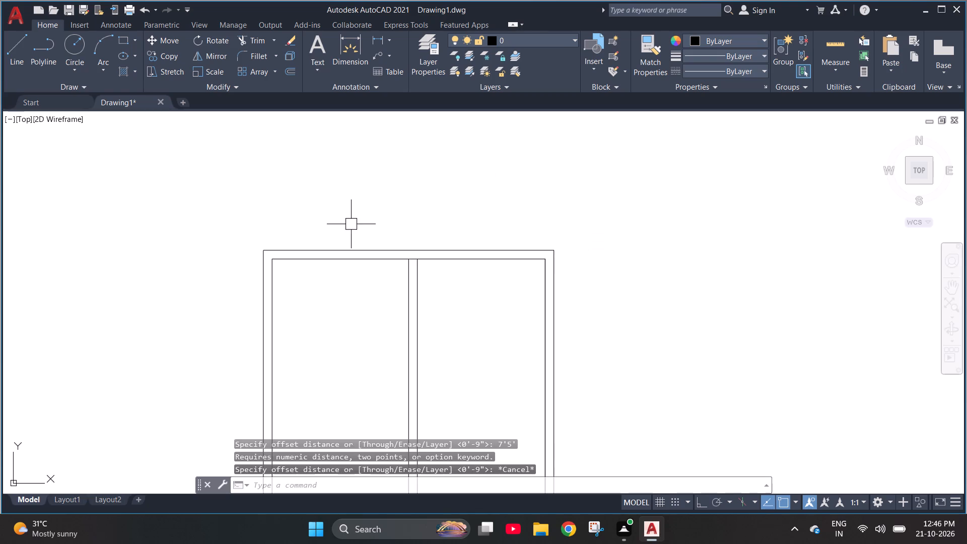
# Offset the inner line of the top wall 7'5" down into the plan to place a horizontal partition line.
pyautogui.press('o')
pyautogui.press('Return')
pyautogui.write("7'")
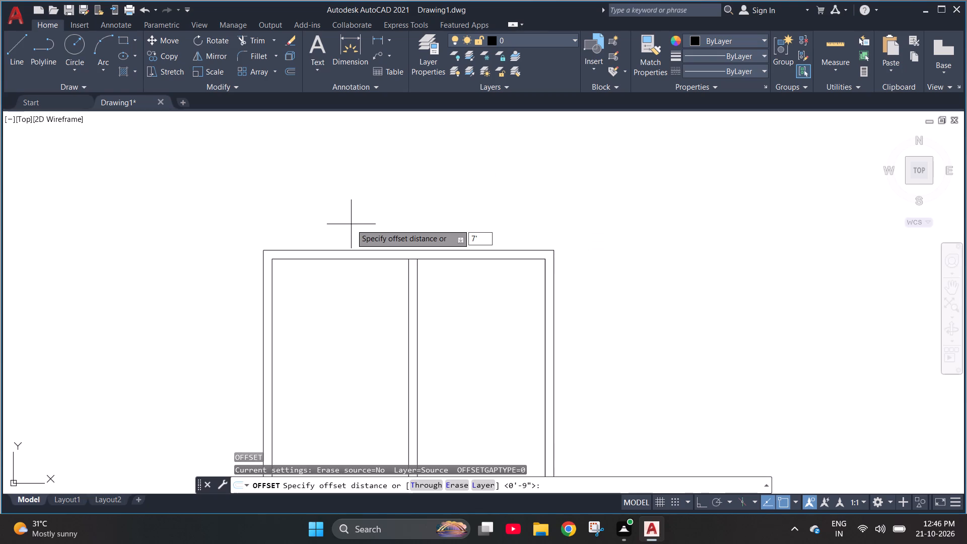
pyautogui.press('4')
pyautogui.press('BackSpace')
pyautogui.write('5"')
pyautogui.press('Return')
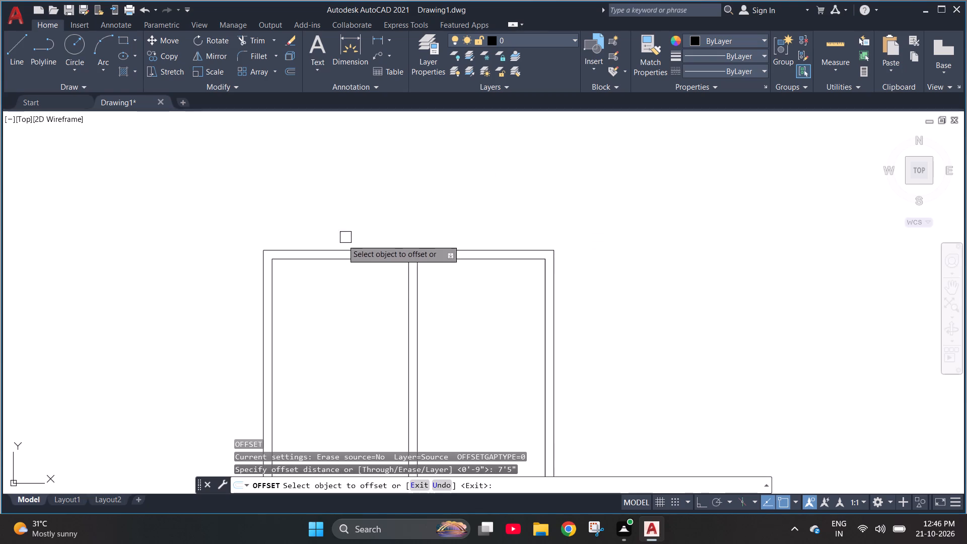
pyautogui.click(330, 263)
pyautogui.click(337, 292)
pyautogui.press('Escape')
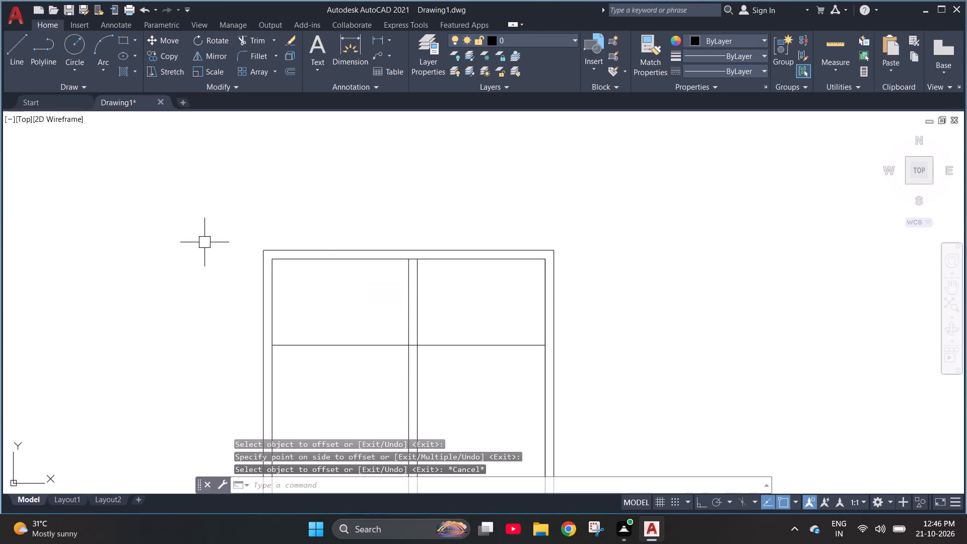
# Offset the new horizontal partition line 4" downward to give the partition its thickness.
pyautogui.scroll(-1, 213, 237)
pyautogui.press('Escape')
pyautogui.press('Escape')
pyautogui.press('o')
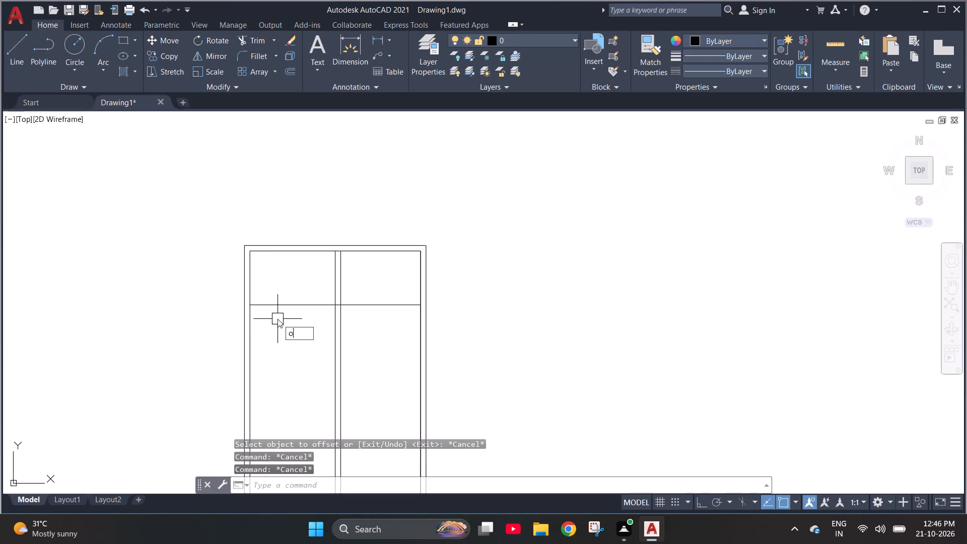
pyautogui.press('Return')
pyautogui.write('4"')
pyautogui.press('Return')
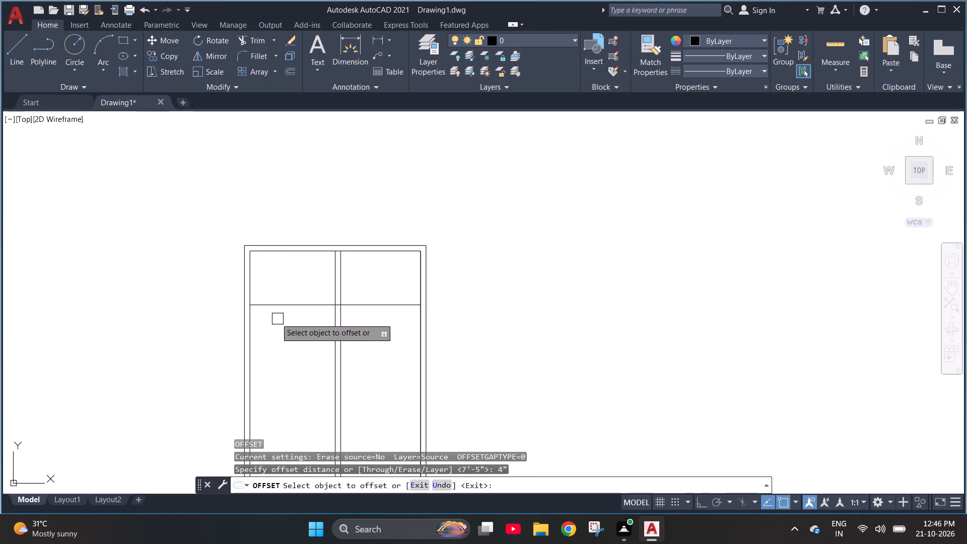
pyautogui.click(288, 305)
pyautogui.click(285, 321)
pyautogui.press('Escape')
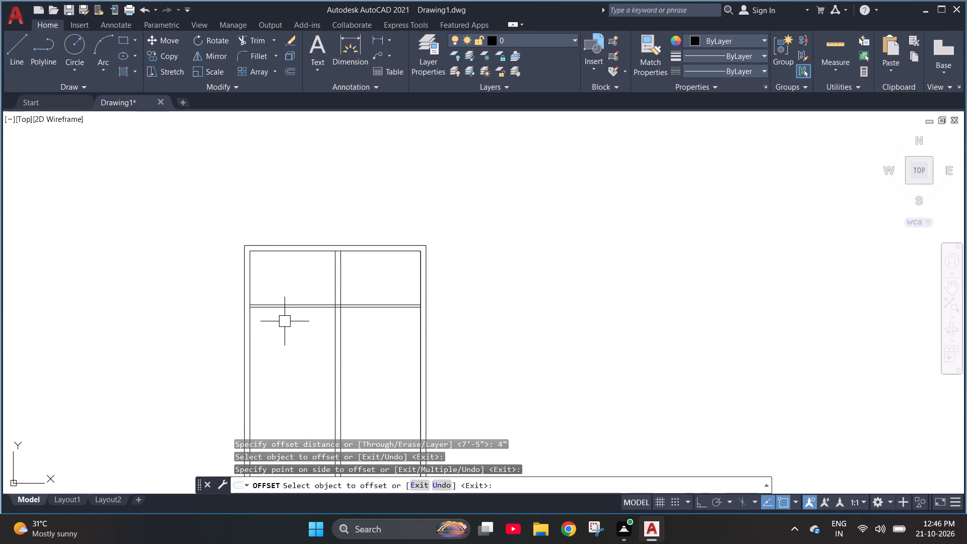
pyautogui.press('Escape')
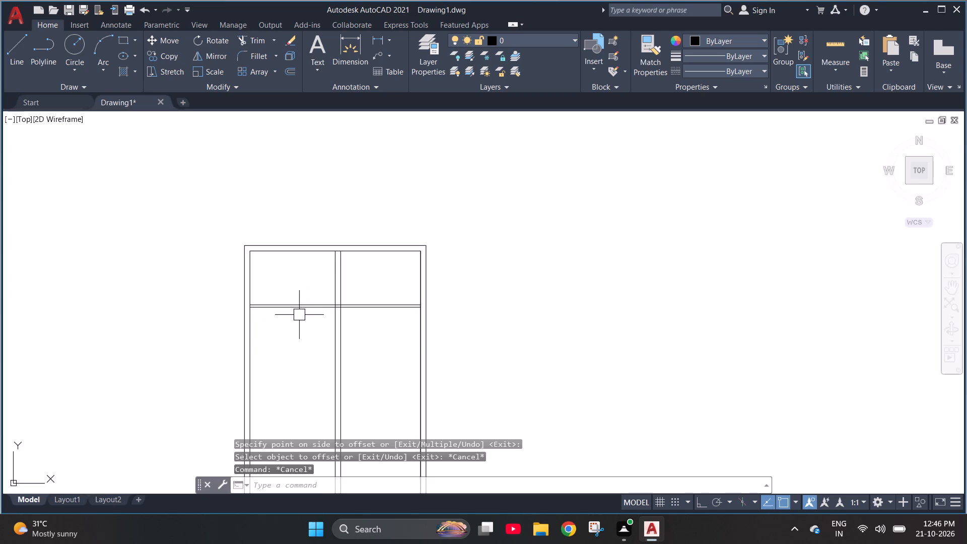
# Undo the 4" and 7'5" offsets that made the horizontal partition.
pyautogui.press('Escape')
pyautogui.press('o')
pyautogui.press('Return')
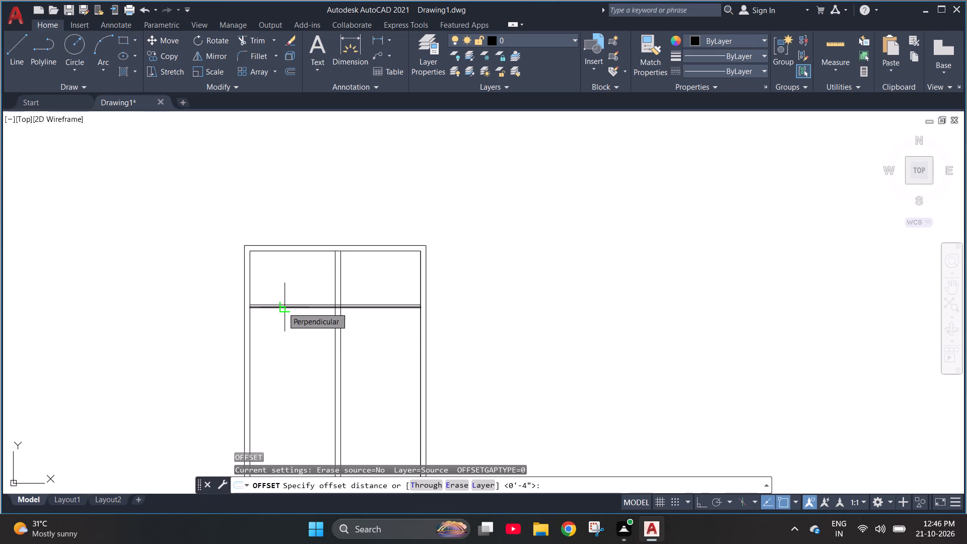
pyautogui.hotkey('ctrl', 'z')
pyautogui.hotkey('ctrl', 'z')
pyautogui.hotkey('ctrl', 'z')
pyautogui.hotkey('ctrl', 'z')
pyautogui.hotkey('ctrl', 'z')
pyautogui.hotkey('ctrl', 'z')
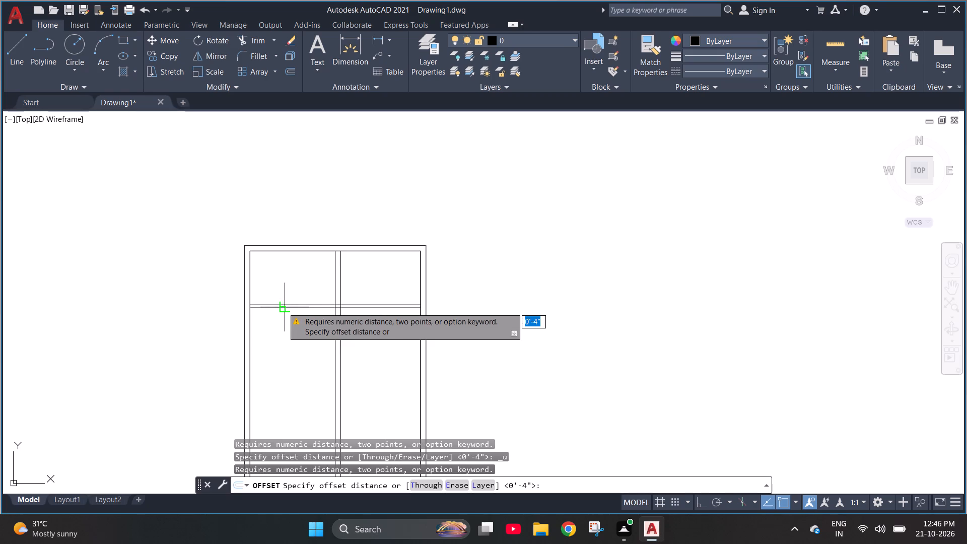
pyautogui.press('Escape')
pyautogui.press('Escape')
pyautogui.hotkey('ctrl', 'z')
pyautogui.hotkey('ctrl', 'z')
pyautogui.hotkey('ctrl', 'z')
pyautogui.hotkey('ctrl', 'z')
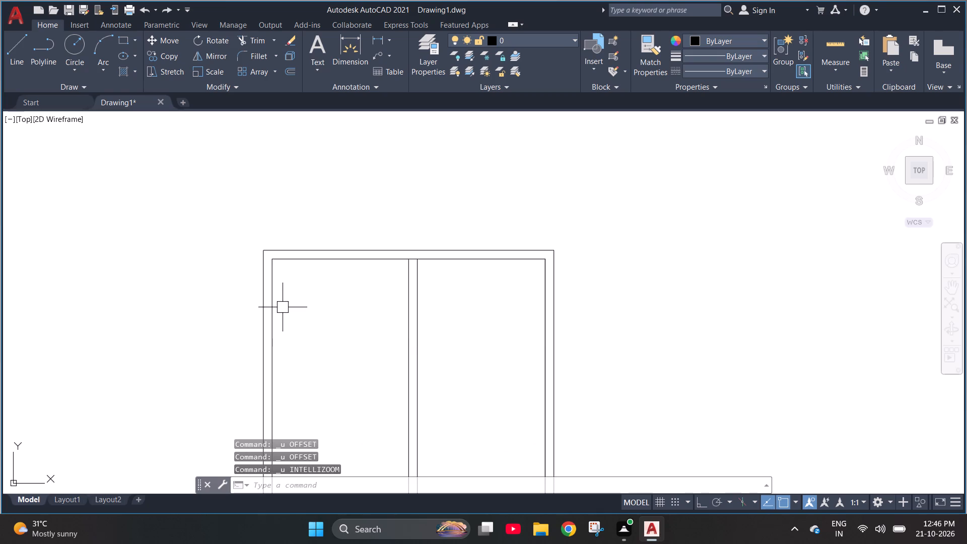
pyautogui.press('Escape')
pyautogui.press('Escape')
# Offset the inner line of the top wall 5' down into the plan to place a horizontal partition line.
pyautogui.press('o')
pyautogui.press('Return')
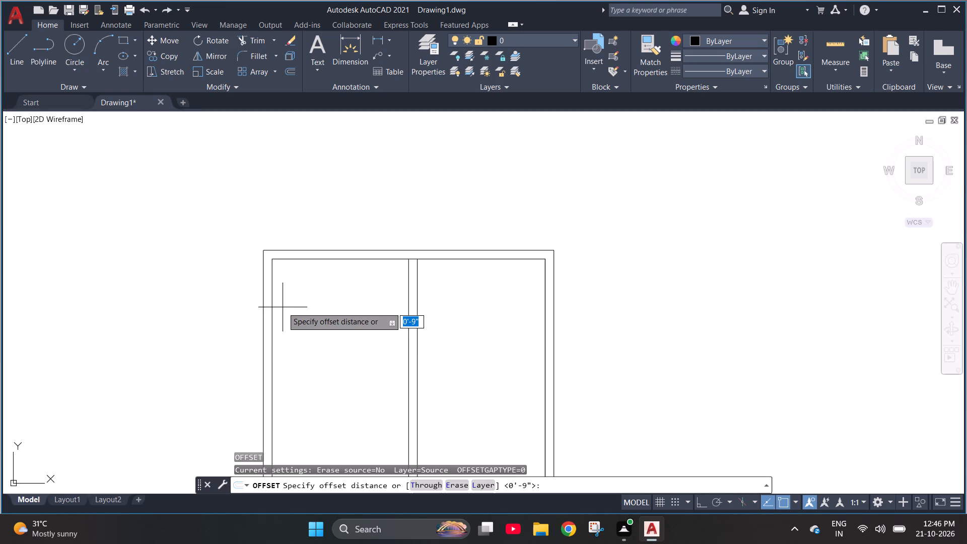
pyautogui.press('5')
pyautogui.press("'")
pyautogui.press('Return')
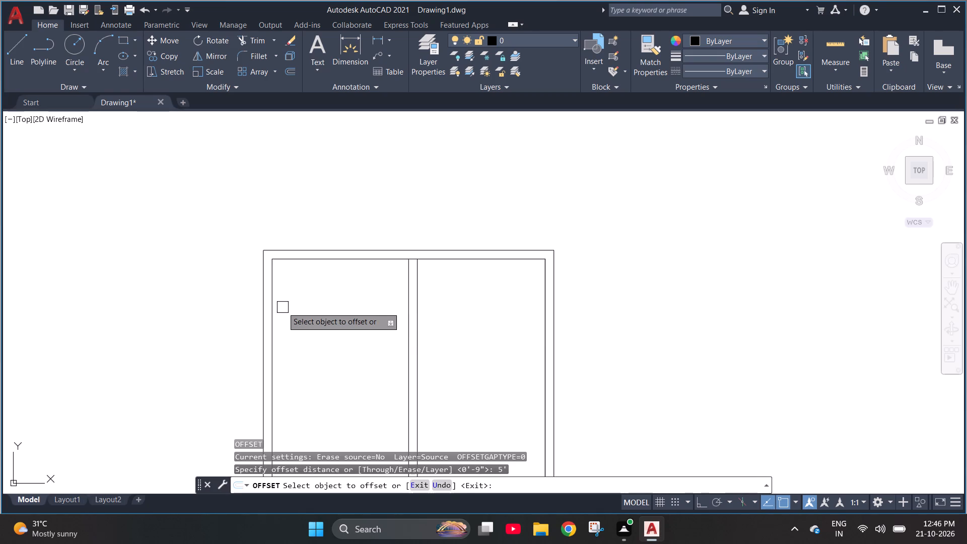
pyautogui.click(356, 259)
pyautogui.click(339, 332)
pyautogui.press('Escape')
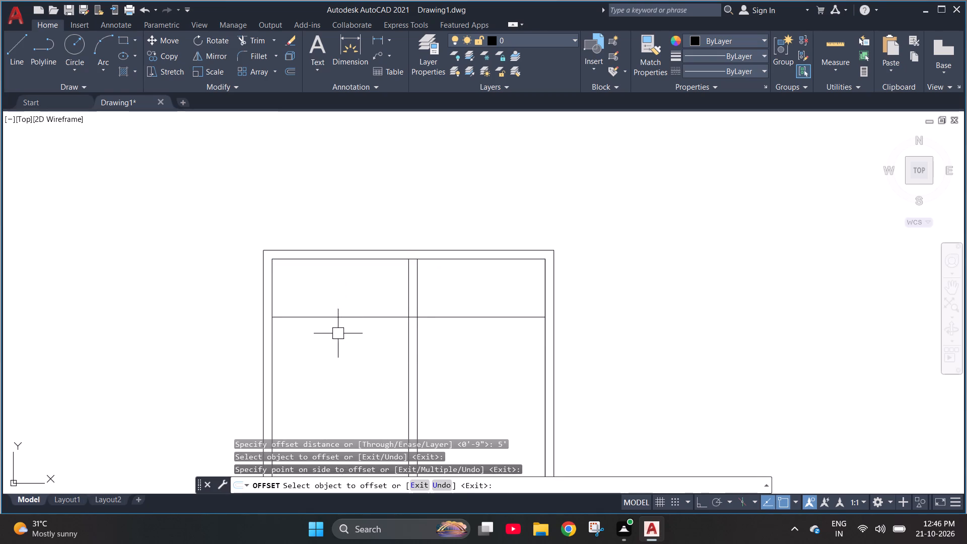
pyautogui.press('Escape')
# Offset the horizontal partition line 4" downward to give the partition its thickness.
pyautogui.press('o')
pyautogui.press('Return')
pyautogui.write('4"')
pyautogui.press('Return')
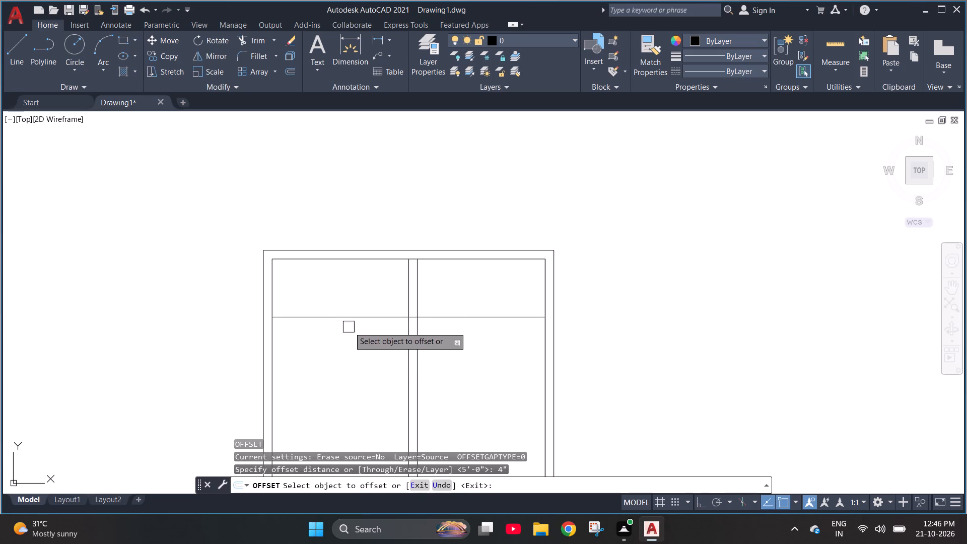
pyautogui.click(350, 317)
pyautogui.click(340, 355)
pyautogui.press('Escape')
pyautogui.press('Escape')
pyautogui.press('Escape')
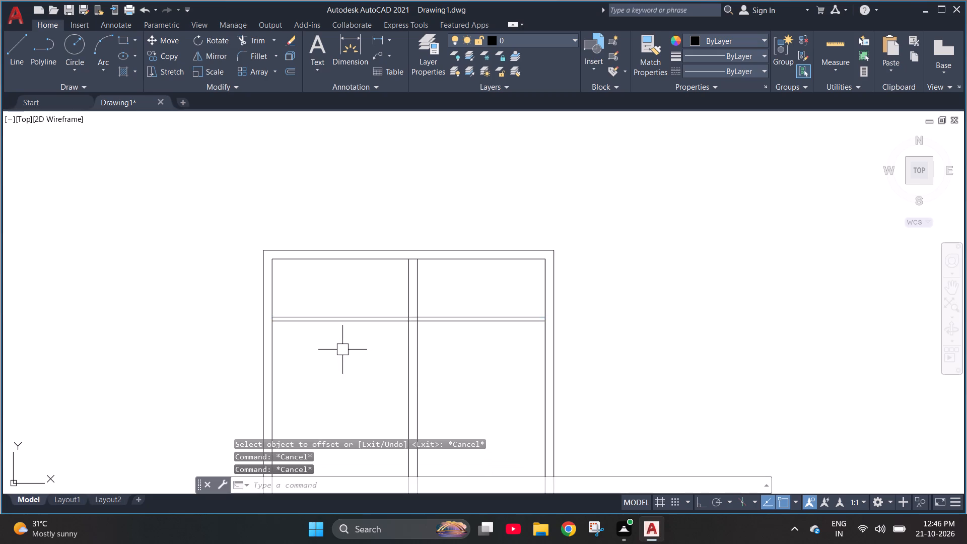
# Offset the inner line of the left wall 7'5" into the plan to place a second vertical partition line.
pyautogui.press('o')
pyautogui.press('Return')
pyautogui.write("7'5")
pyautogui.hotkey('shift', '"')
pyautogui.press('Return')
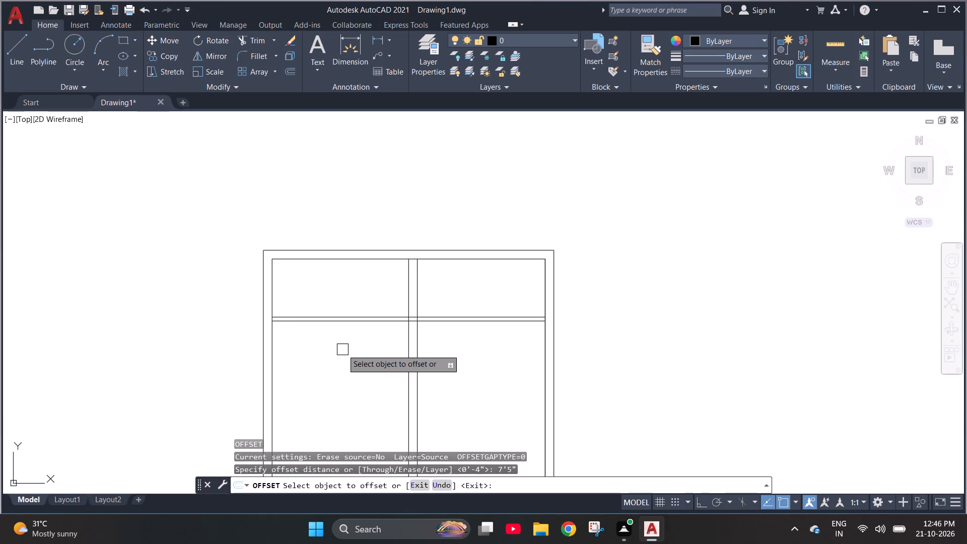
pyautogui.moveTo(271, 296); pyautogui.dragTo(292, 293)
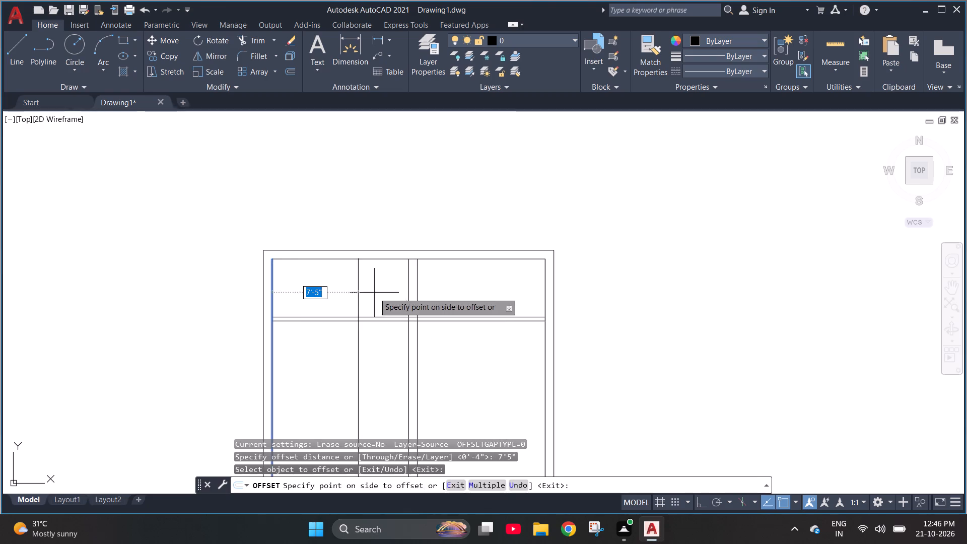
pyautogui.click(374, 293)
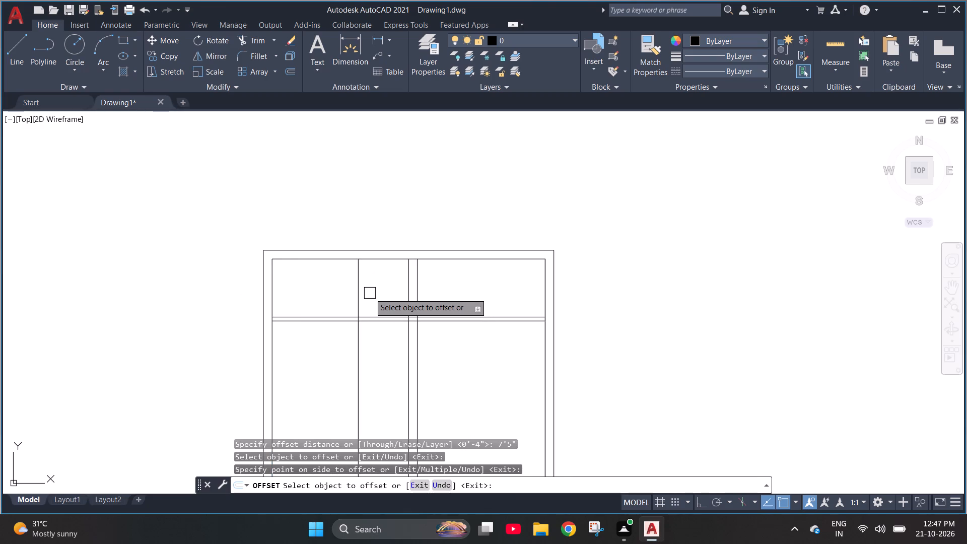
pyautogui.press('Escape')
pyautogui.press('Escape')
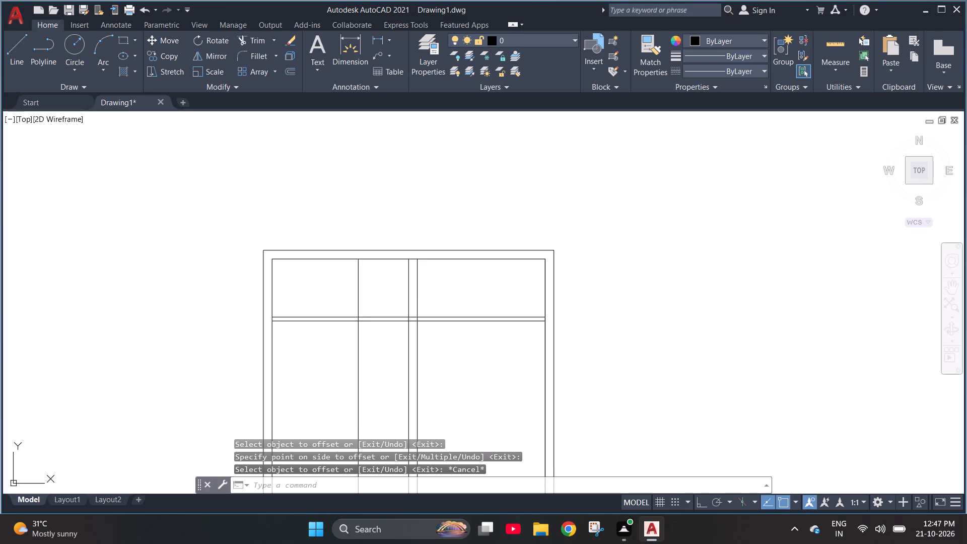
# Offset the new vertical partition line 4" toward the middle partition to give it thickness.
pyautogui.press('o')
pyautogui.press('Return')
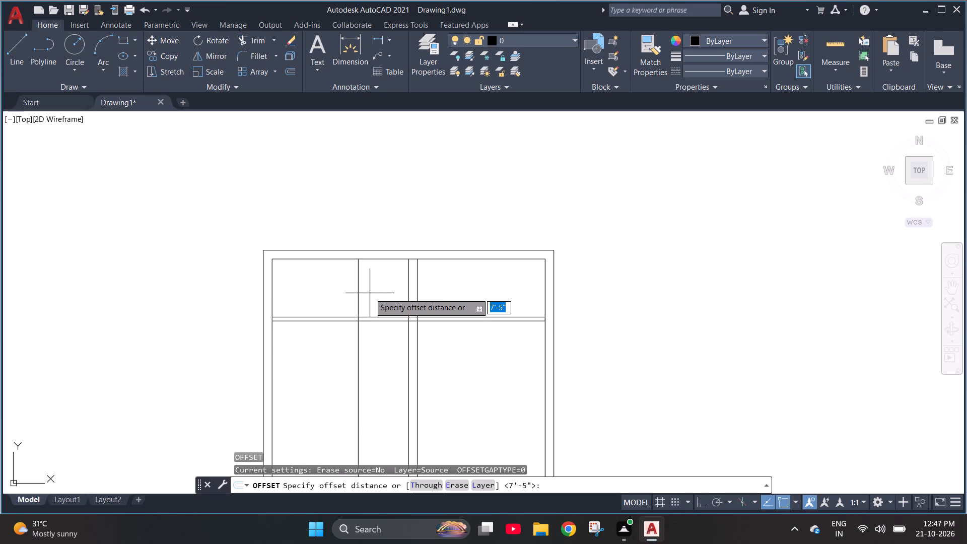
pyautogui.write('4"')
pyautogui.press('Return')
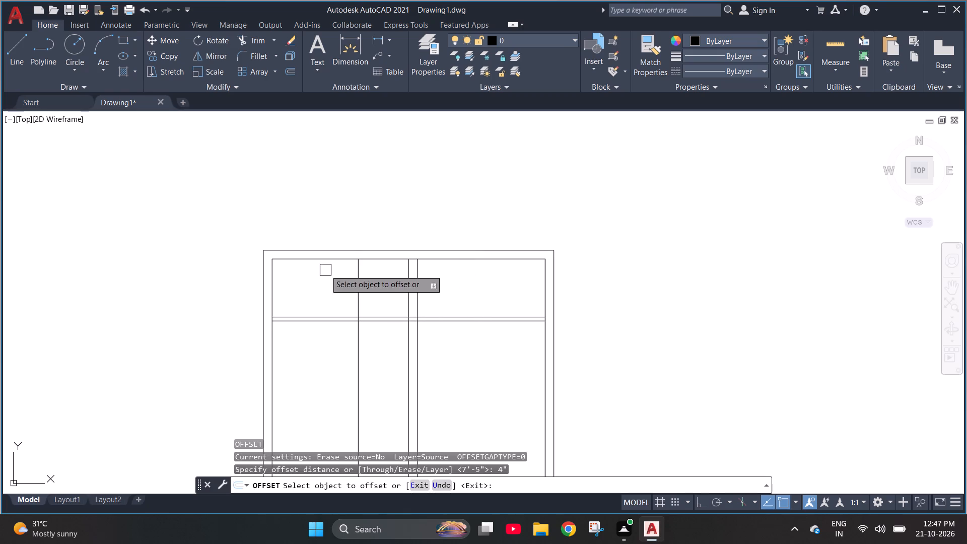
pyautogui.moveTo(361, 291); pyautogui.dragTo(366, 291)
pyautogui.click(375, 291)
pyautogui.press('Escape')
pyautogui.press('Escape')
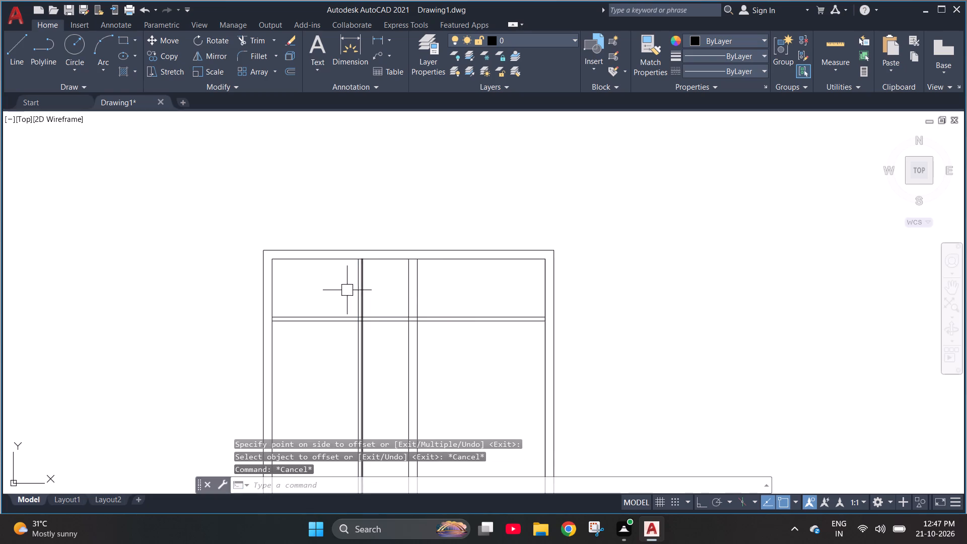
# Trim both horizontal partition lines between the 4" vertical partition and the 9" middle partition.
pyautogui.press('t')
pyautogui.press('r')
pyautogui.press('space')
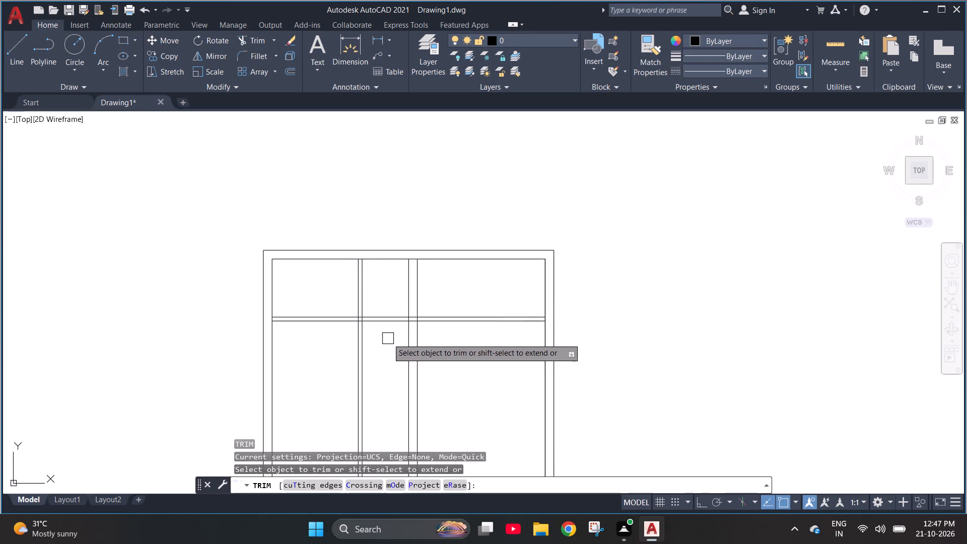
pyautogui.click(383, 339)
pyautogui.click(380, 299)
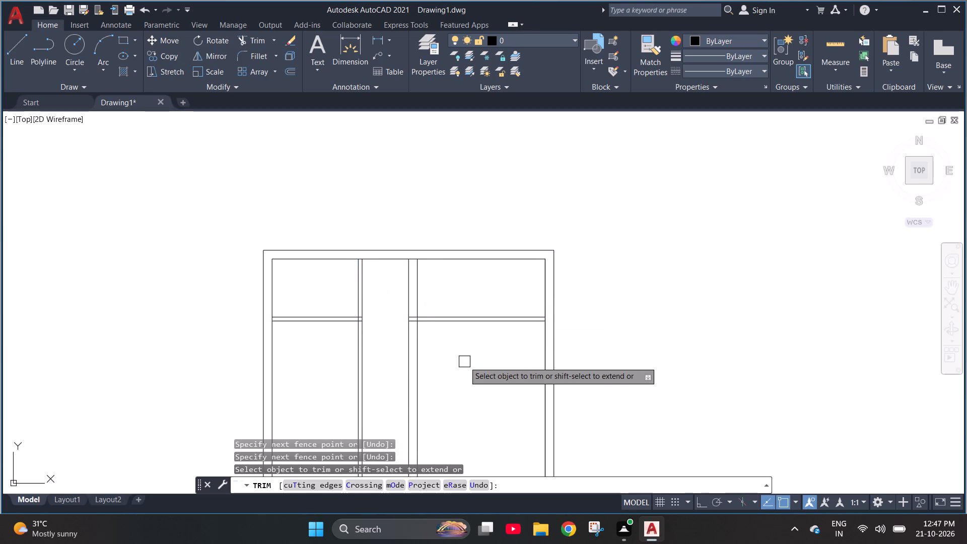
pyautogui.press('Escape')
pyautogui.press('Escape')
# Offset the inner line of the right wall 6'8" into the plan to place a vertical partition line.
pyautogui.press('o')
pyautogui.press('Return')
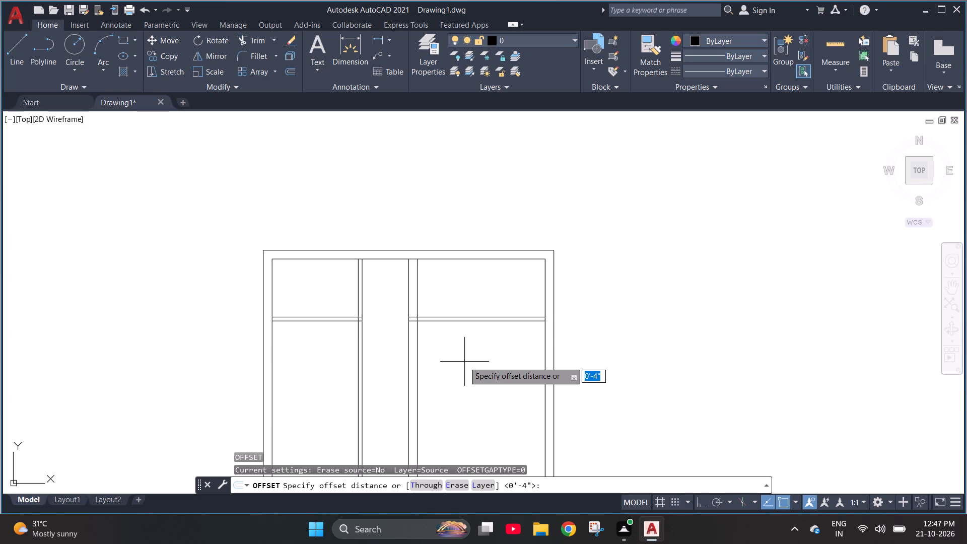
pyautogui.write('6\'8"')
pyautogui.press('Return')
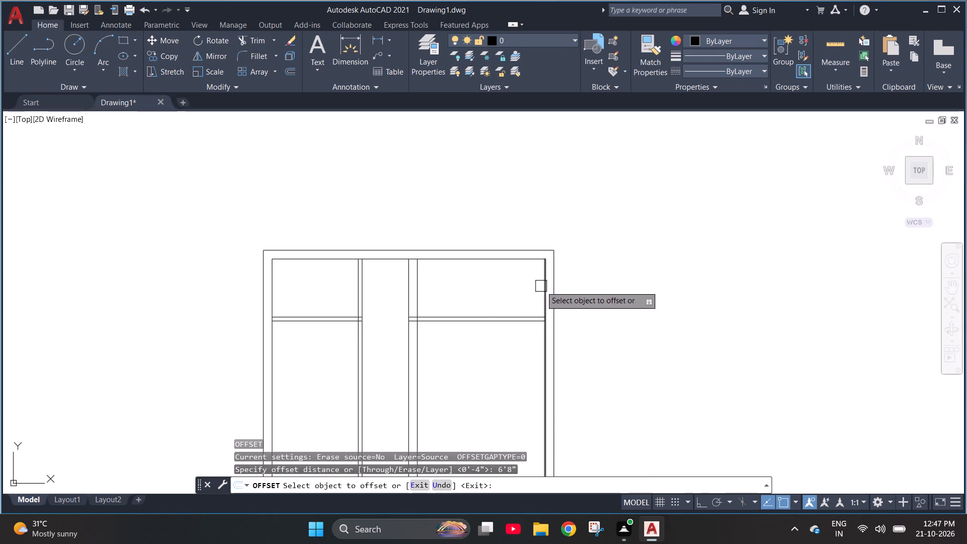
pyautogui.moveTo(541, 286); pyautogui.dragTo(512, 288)
pyautogui.click(438, 304)
pyautogui.press('Escape')
# Offset the vertical line in the right half of the plan 4" toward the middle partition to give it thickness.
pyautogui.press('o')
pyautogui.press('Return')
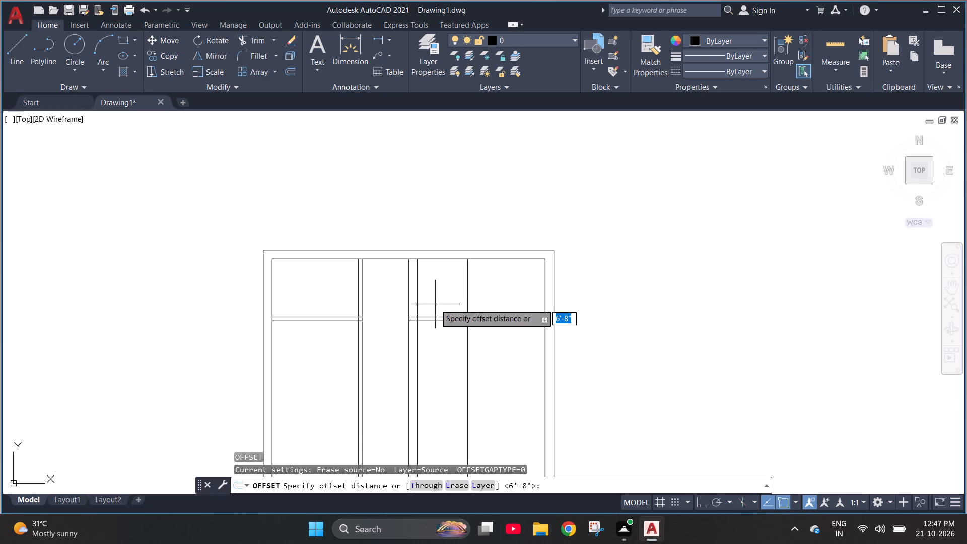
pyautogui.write('4"')
pyautogui.press('Return')
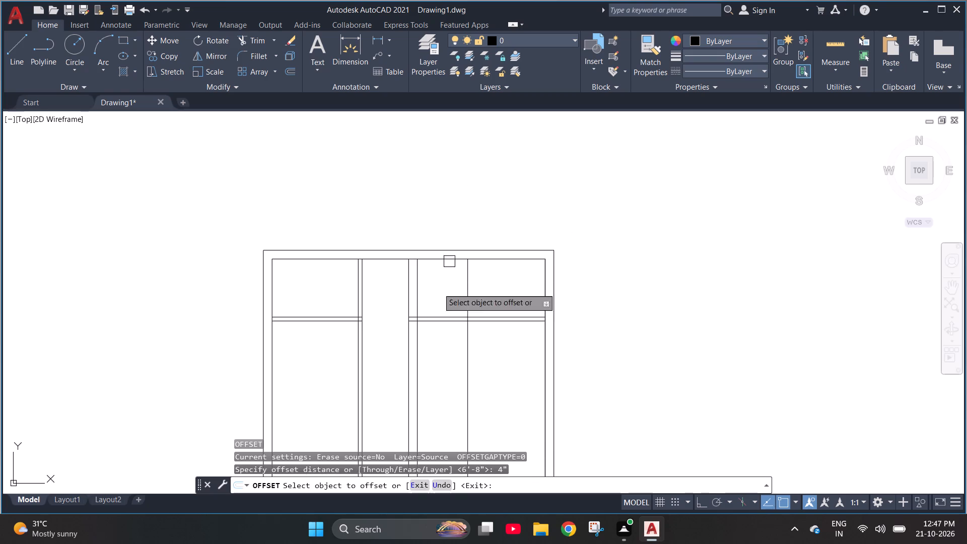
pyautogui.moveTo(466, 284); pyautogui.dragTo(459, 285)
pyautogui.click(448, 288)
pyautogui.press('Escape')
pyautogui.press('Escape')
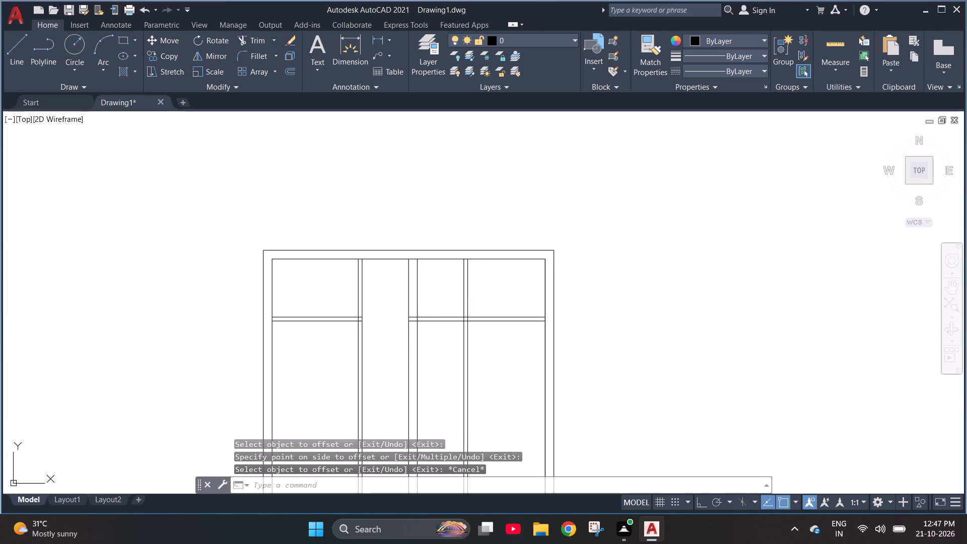
# Trim the horizontal partition lines inside the 9" middle partition and open its right-hand face between the two lines.
pyautogui.write('tr')
pyautogui.press('Return')
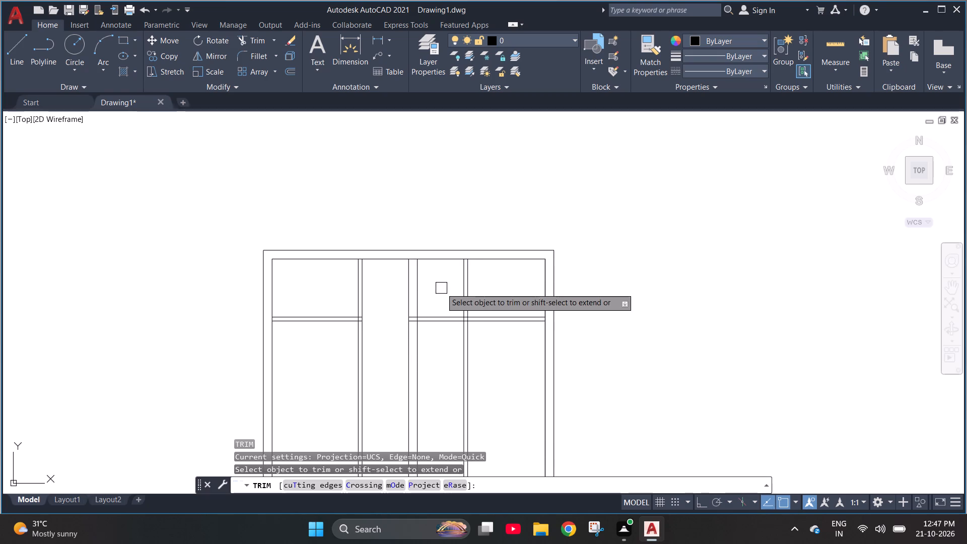
pyautogui.scroll(3, 431, 343)
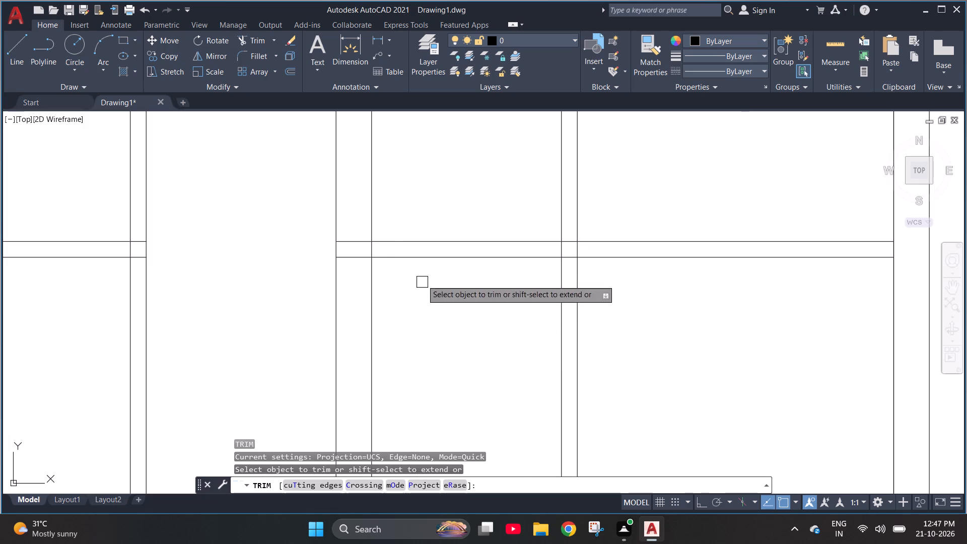
pyautogui.moveTo(353, 221); pyautogui.dragTo(350, 249)
pyautogui.moveTo(350, 249); pyautogui.dragTo(354, 278)
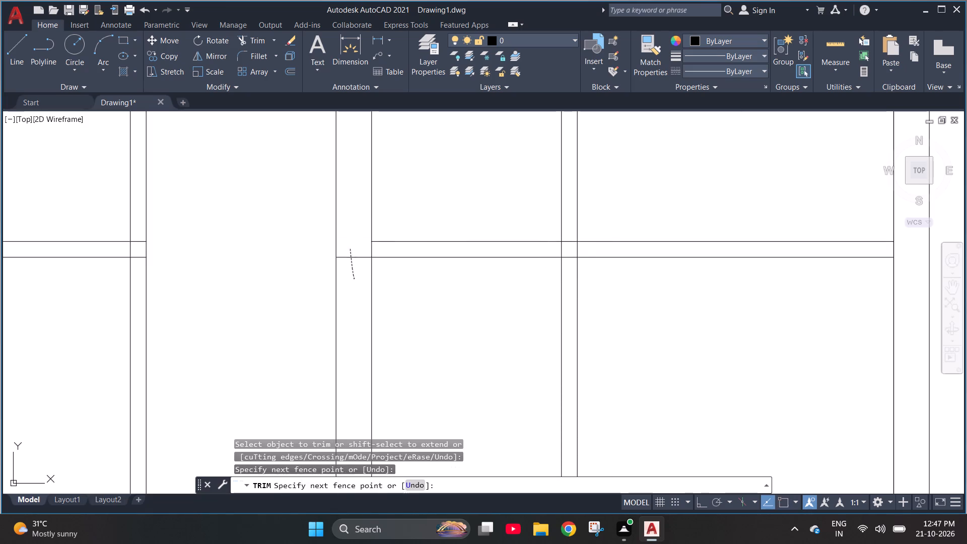
pyautogui.moveTo(424, 215); pyautogui.dragTo(433, 279)
pyautogui.scroll(-2, 485, 269)
pyautogui.hotkey('ctrl', 'z')
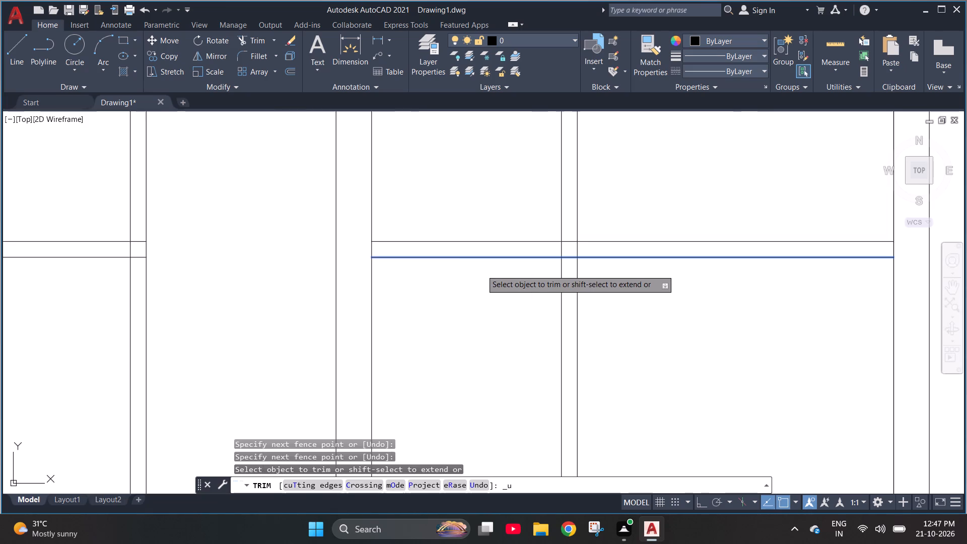
pyautogui.hotkey('ctrl', 'z')
pyautogui.click(372, 252)
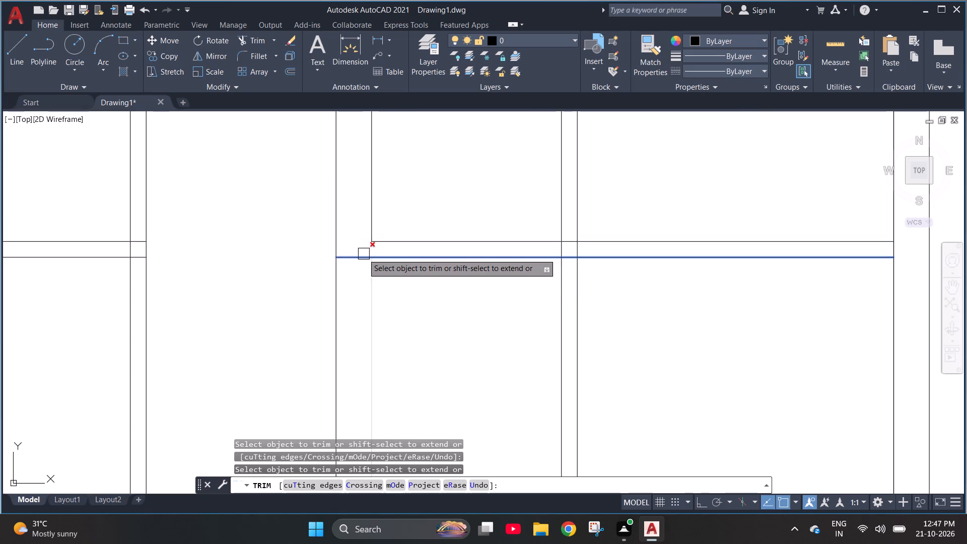
pyautogui.click(357, 259)
# Trim the right-half 4" vertical partition where it crosses the horizontal partition and remove both its lines below that partition.
pyautogui.scroll(-2, 326, 260)
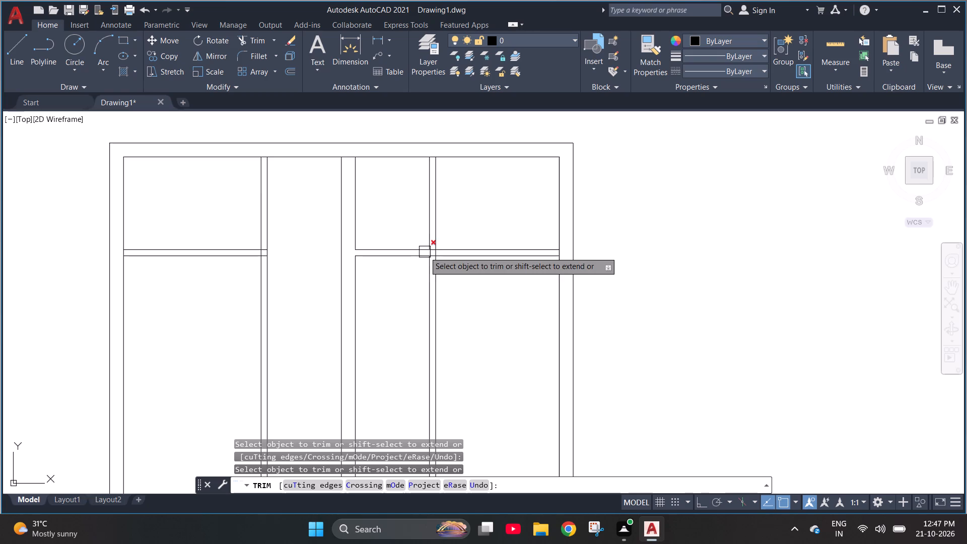
pyautogui.scroll(3, 424, 250)
pyautogui.click(443, 261)
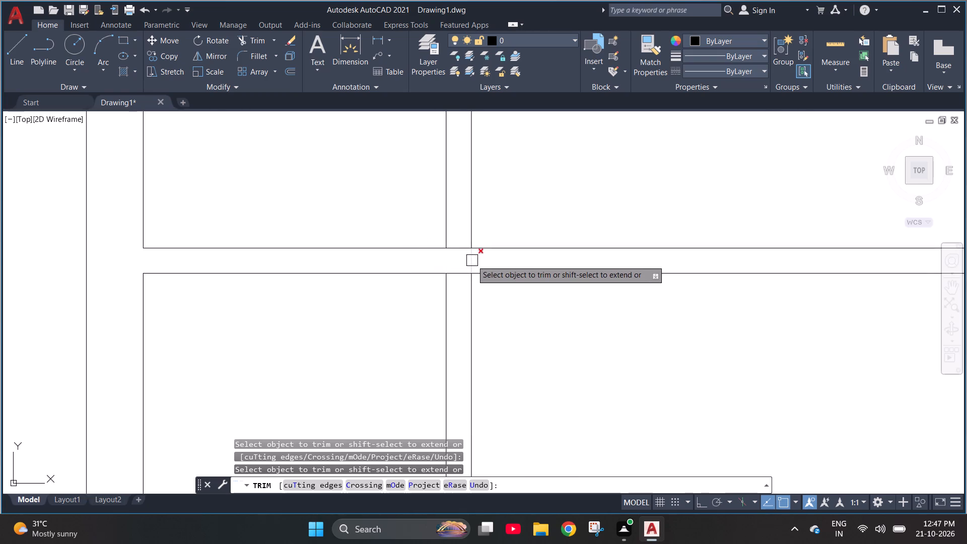
pyautogui.click(472, 260)
pyautogui.moveTo(410, 323); pyautogui.dragTo(609, 321)
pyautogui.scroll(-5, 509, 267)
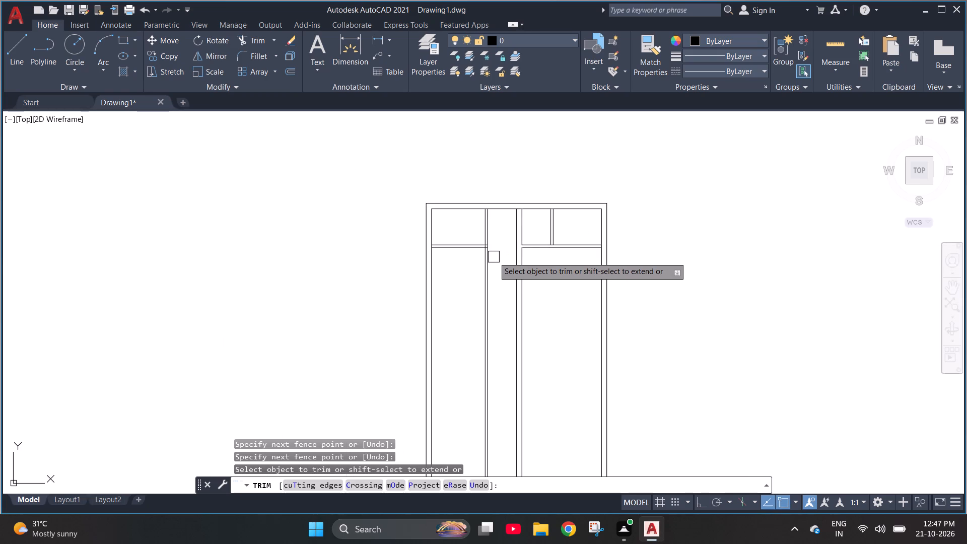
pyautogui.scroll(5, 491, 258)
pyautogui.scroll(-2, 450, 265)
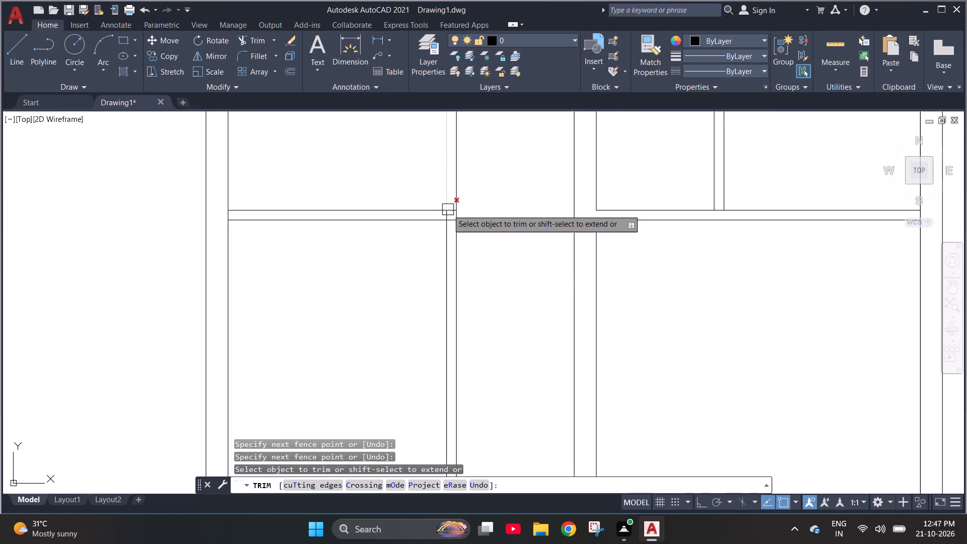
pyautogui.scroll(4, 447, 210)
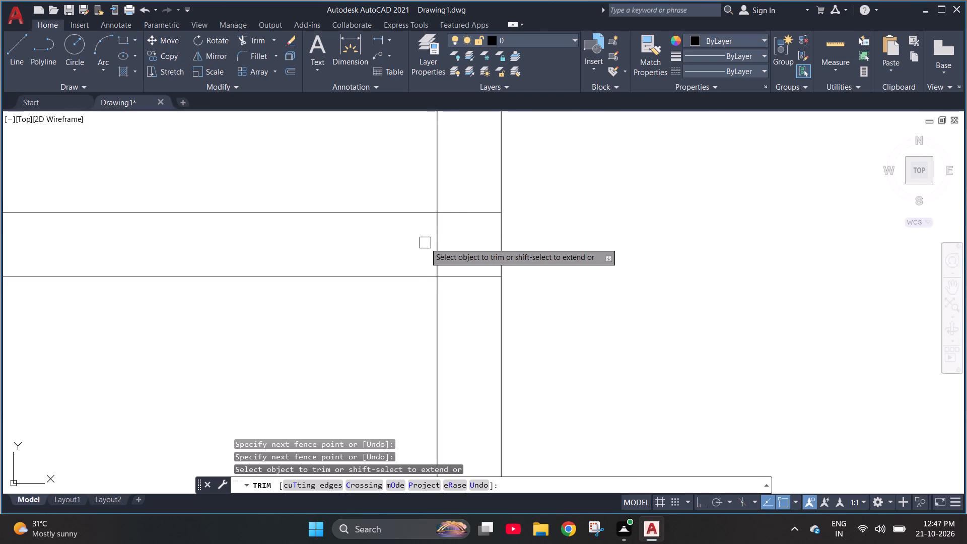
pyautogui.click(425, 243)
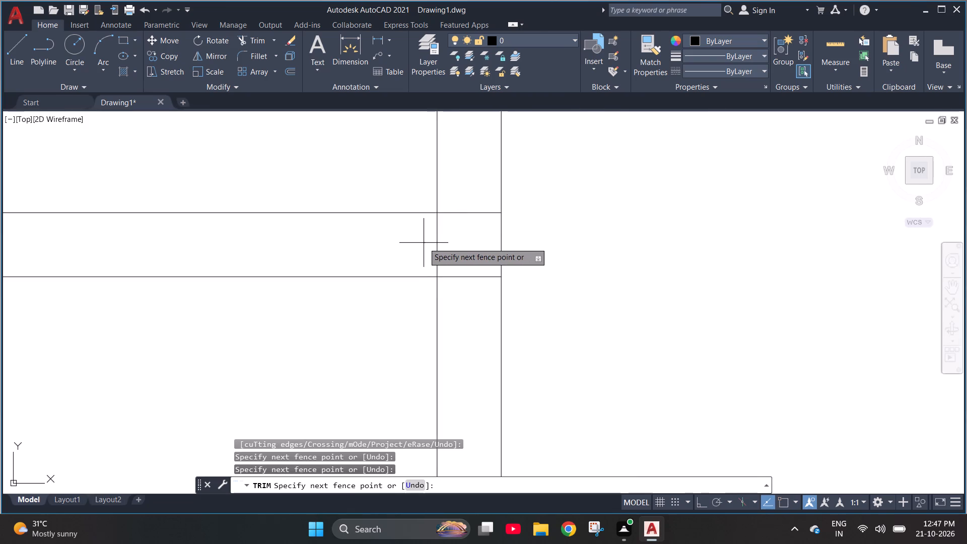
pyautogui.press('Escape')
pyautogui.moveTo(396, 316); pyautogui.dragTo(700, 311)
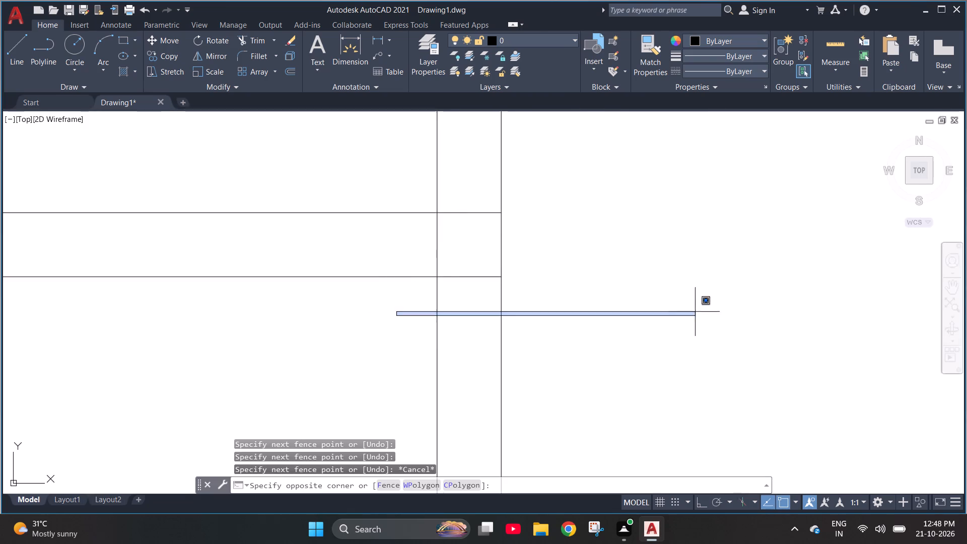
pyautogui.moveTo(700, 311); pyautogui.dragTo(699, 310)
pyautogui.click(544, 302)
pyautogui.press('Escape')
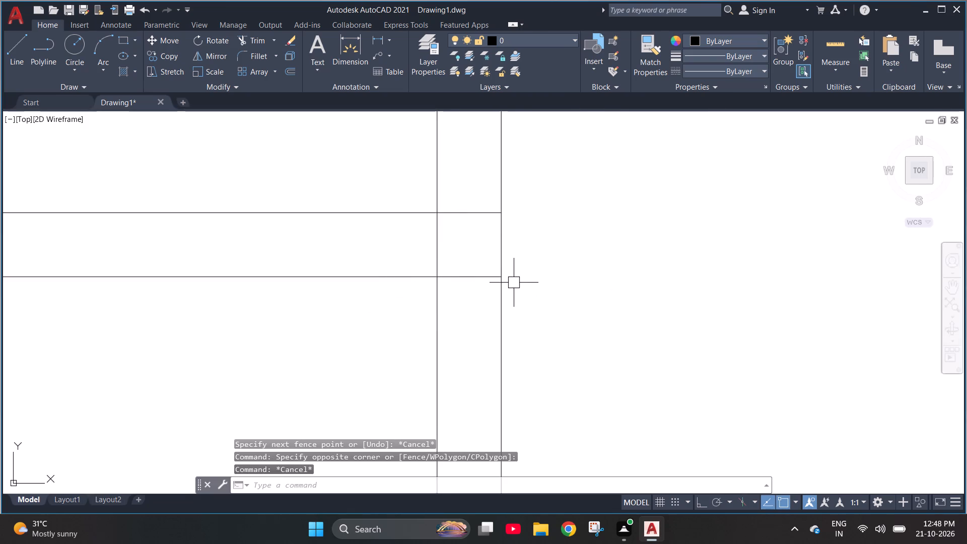
# Trim both lines of the left-half 4" vertical partition below the horizontal partition.
pyautogui.press('t')
pyautogui.press('r')
pyautogui.press('space')
pyautogui.moveTo(402, 322); pyautogui.dragTo(413, 323)
pyautogui.click(579, 321)
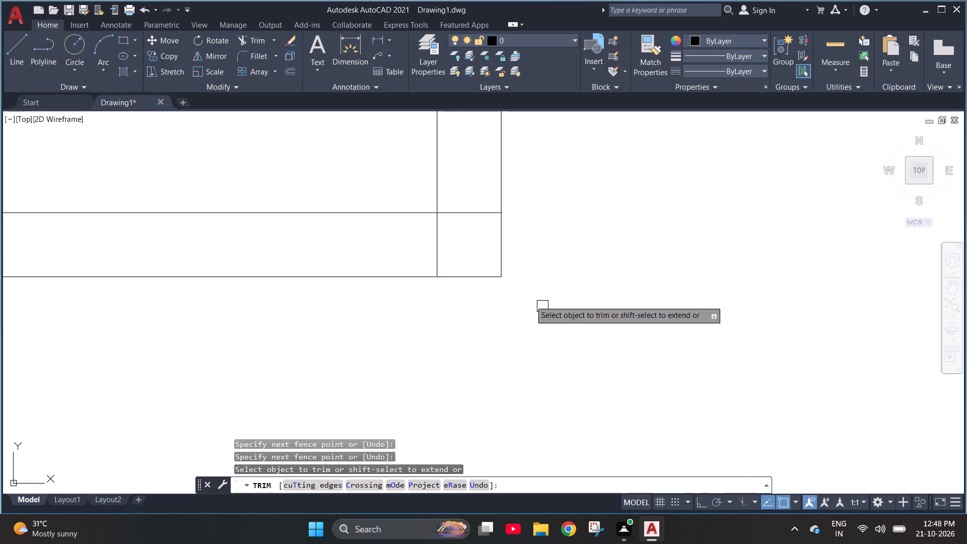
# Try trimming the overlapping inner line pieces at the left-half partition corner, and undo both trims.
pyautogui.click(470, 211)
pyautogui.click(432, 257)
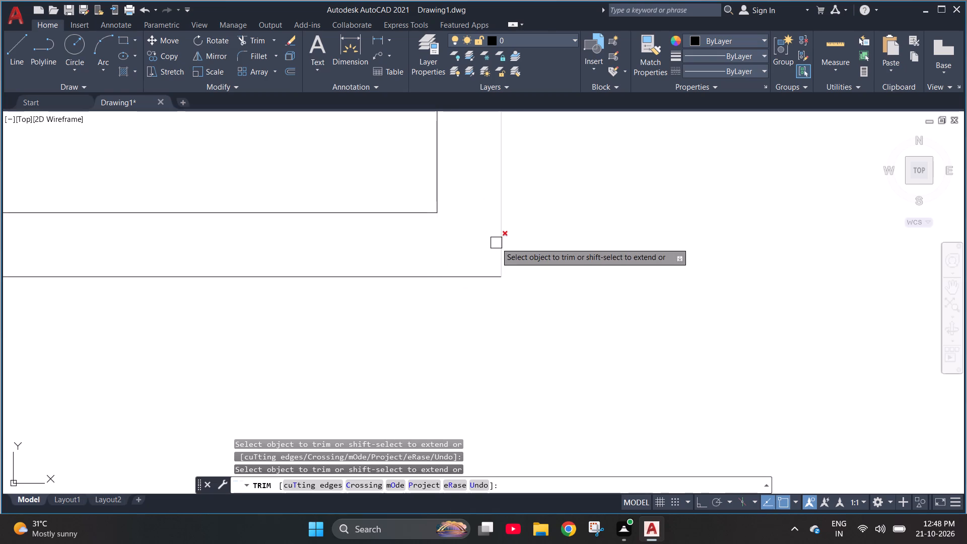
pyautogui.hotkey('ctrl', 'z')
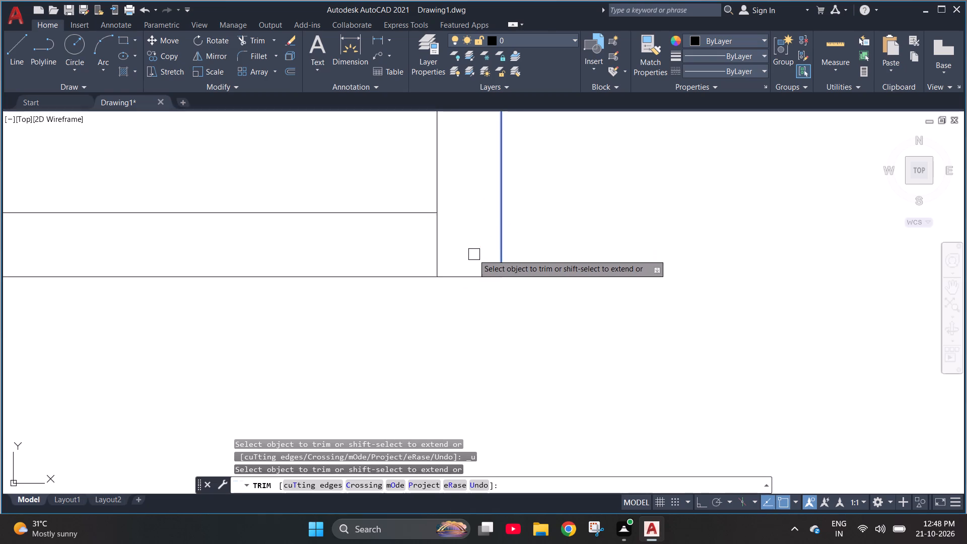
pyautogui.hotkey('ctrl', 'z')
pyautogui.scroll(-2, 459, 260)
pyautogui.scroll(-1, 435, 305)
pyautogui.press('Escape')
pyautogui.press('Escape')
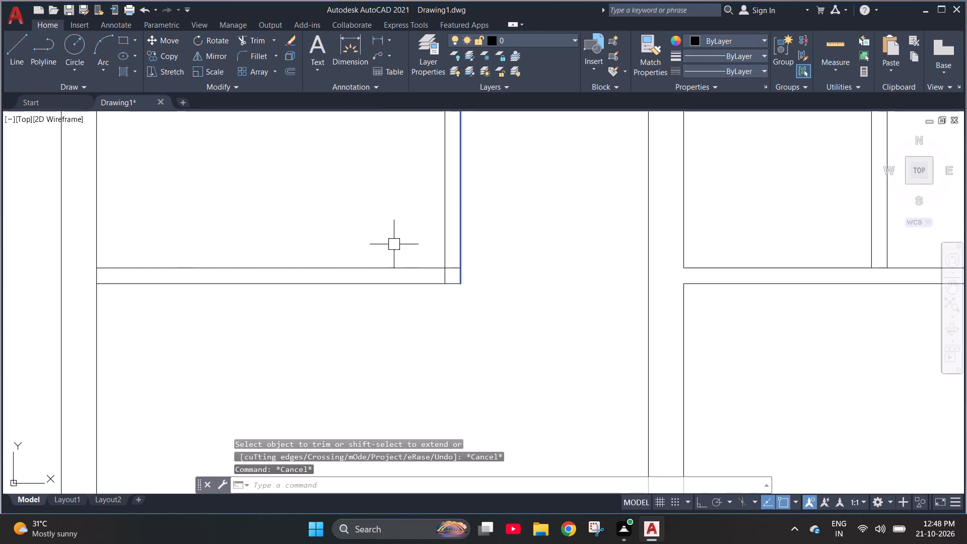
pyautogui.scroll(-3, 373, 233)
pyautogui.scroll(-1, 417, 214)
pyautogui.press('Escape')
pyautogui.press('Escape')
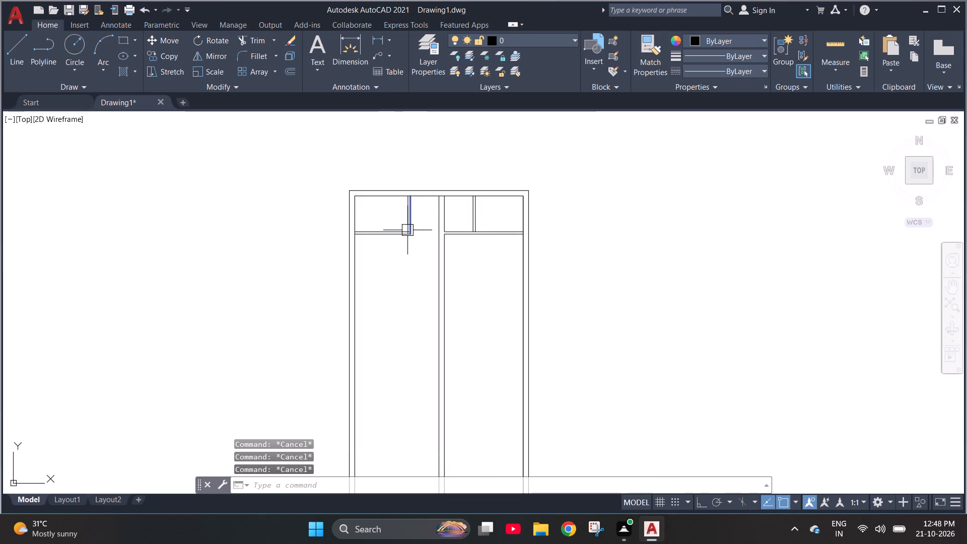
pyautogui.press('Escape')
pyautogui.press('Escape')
# Offset the lower line of the horizontal partition 12'4" downward in both the left and right halves of the plan.
pyautogui.scroll(1, 379, 281)
pyautogui.press('o')
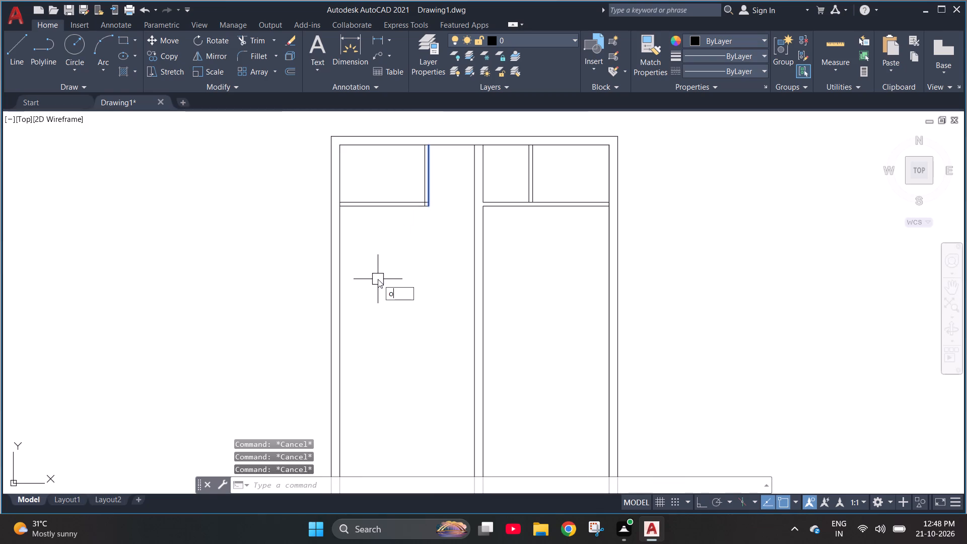
pyautogui.press('Return')
pyautogui.write('12\'4"')
pyautogui.press('Return')
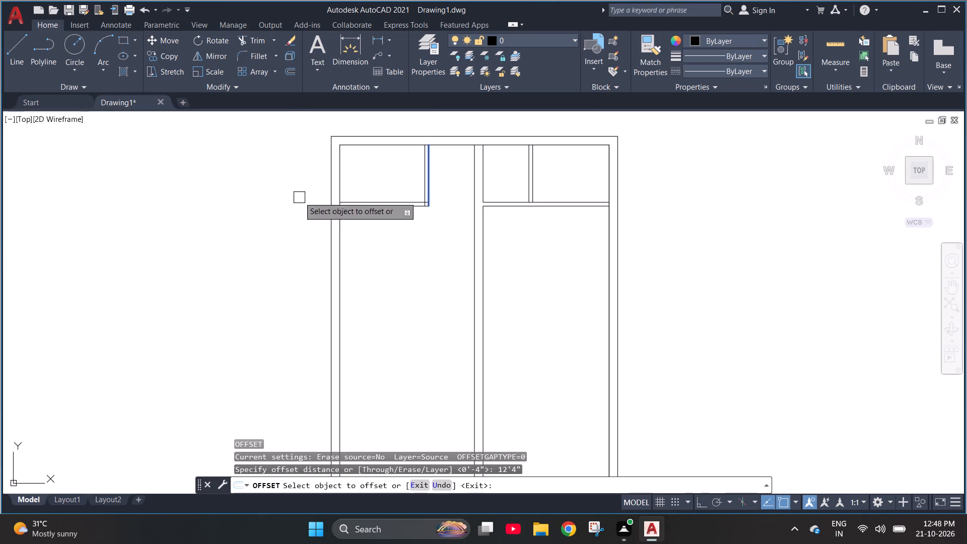
pyautogui.moveTo(375, 208); pyautogui.dragTo(374, 213)
pyautogui.click(379, 302)
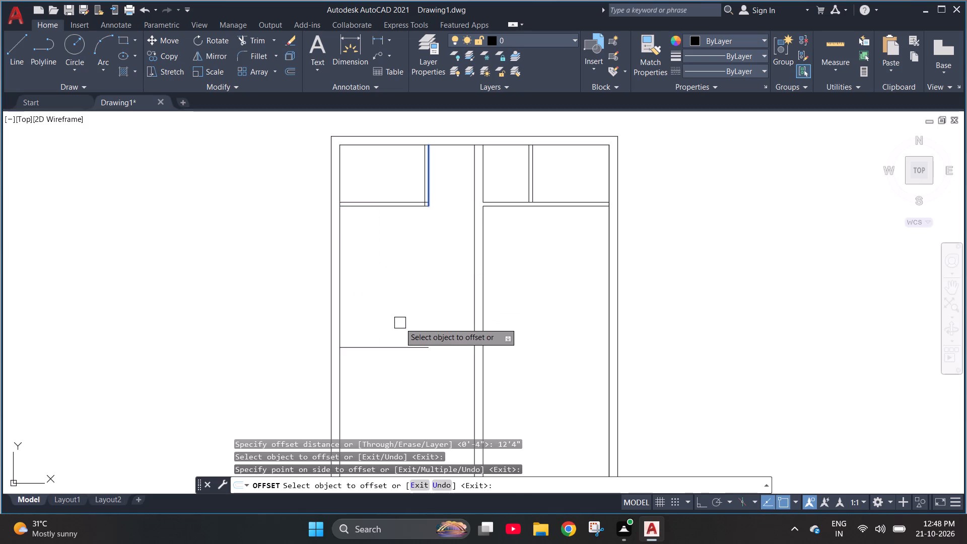
pyautogui.click(564, 208)
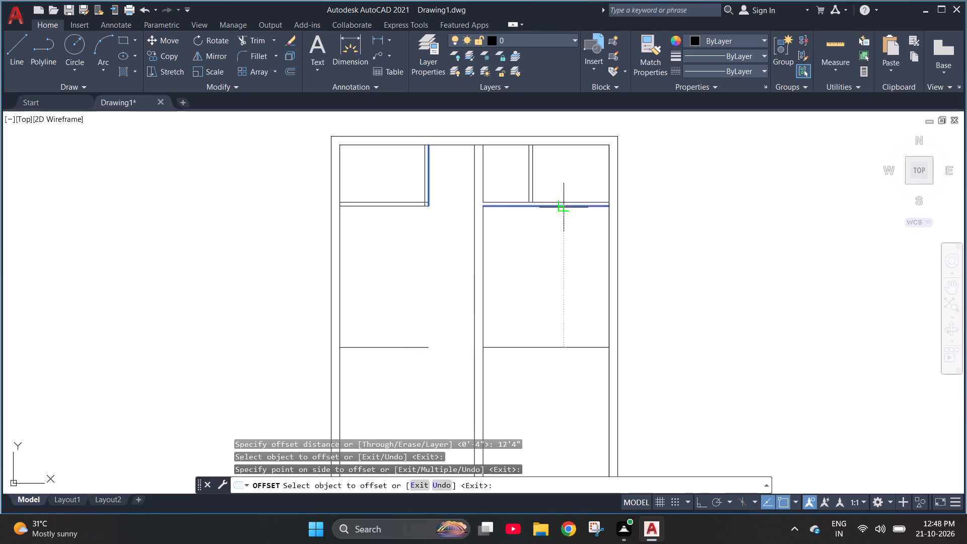
pyautogui.click(571, 335)
pyautogui.press('Escape')
# Extend the new left-half horizontal line across the middle partition to the line in the right half.
pyautogui.press('e')
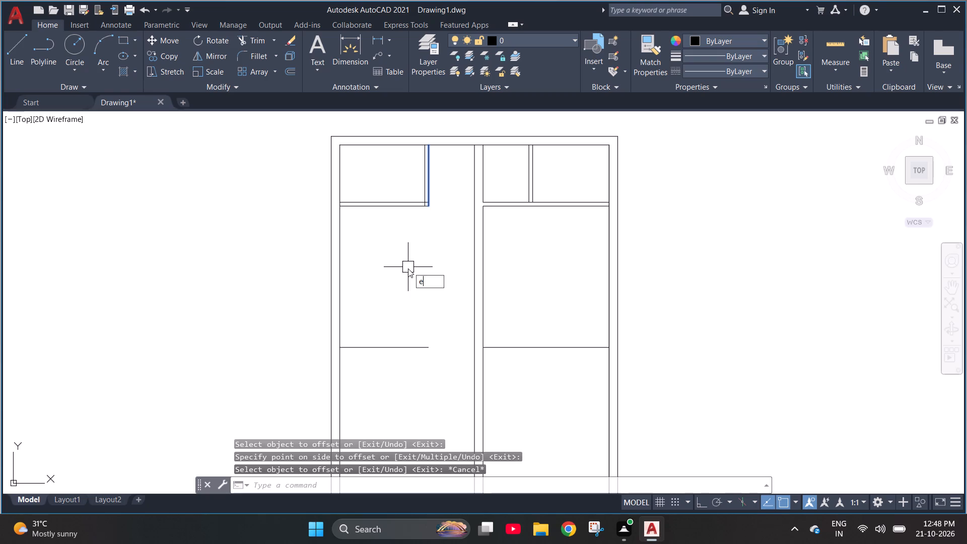
pyautogui.write('x')
pyautogui.press('space')
pyautogui.click(416, 348)
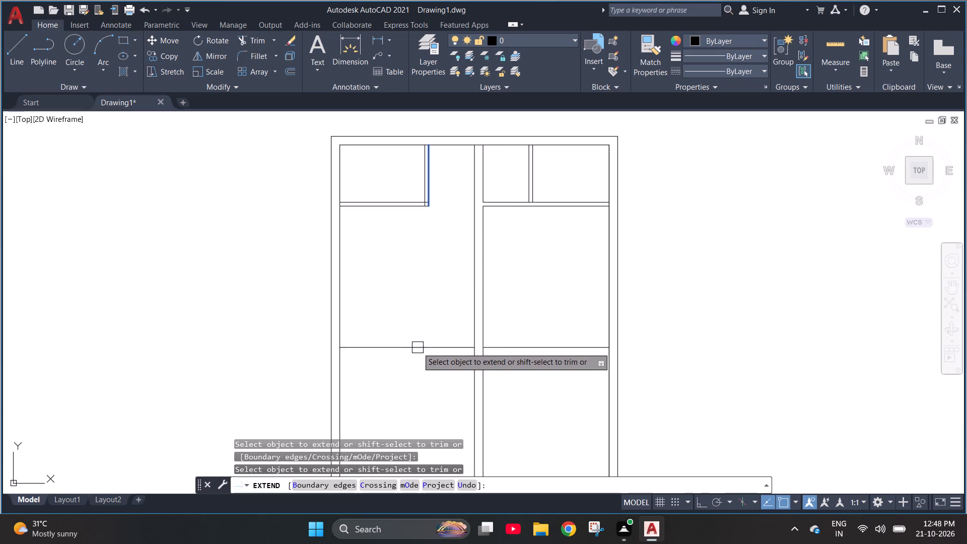
pyautogui.click(421, 349)
pyautogui.press('Escape')
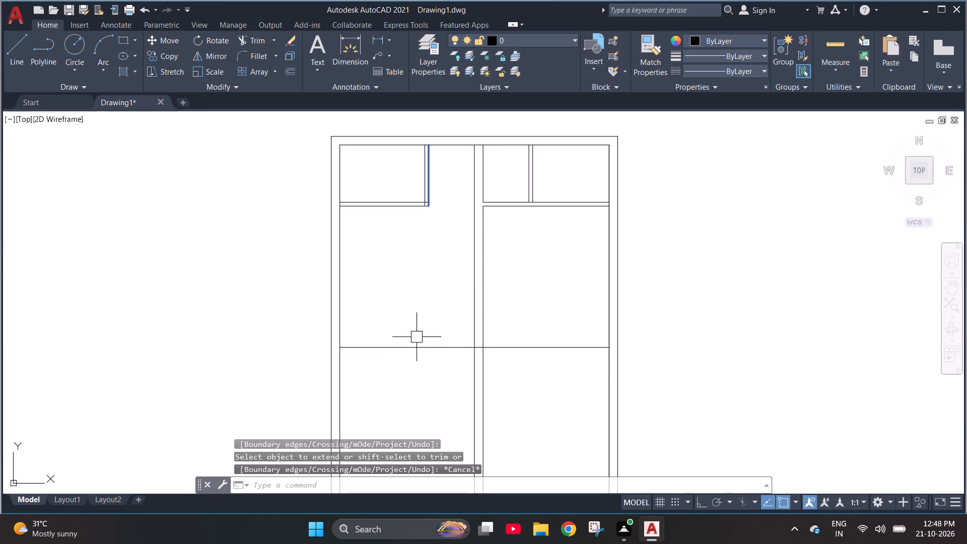
# Offset both new horizontal partition lines 4" downward to give the partition its thickness.
pyautogui.press('o')
pyautogui.press('Return')
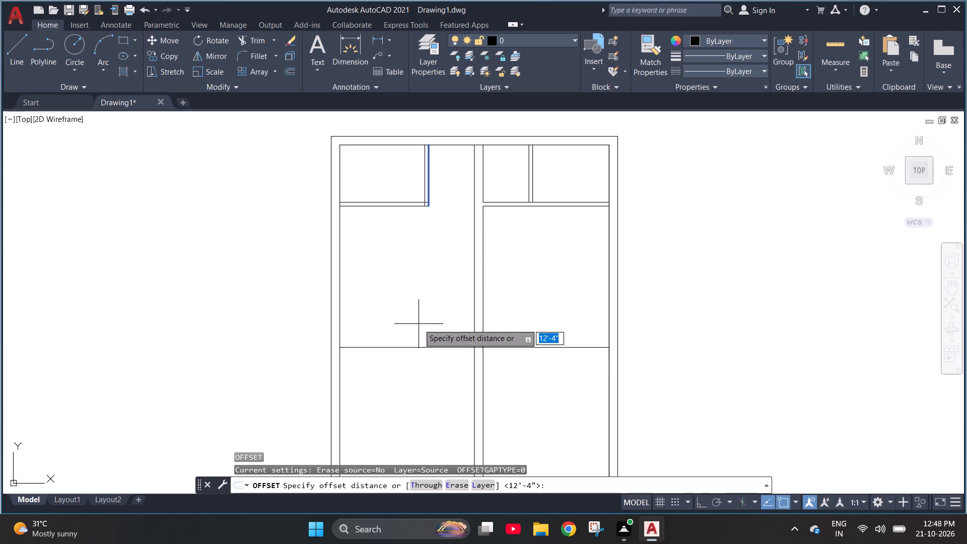
pyautogui.write('4"')
pyautogui.press('Return')
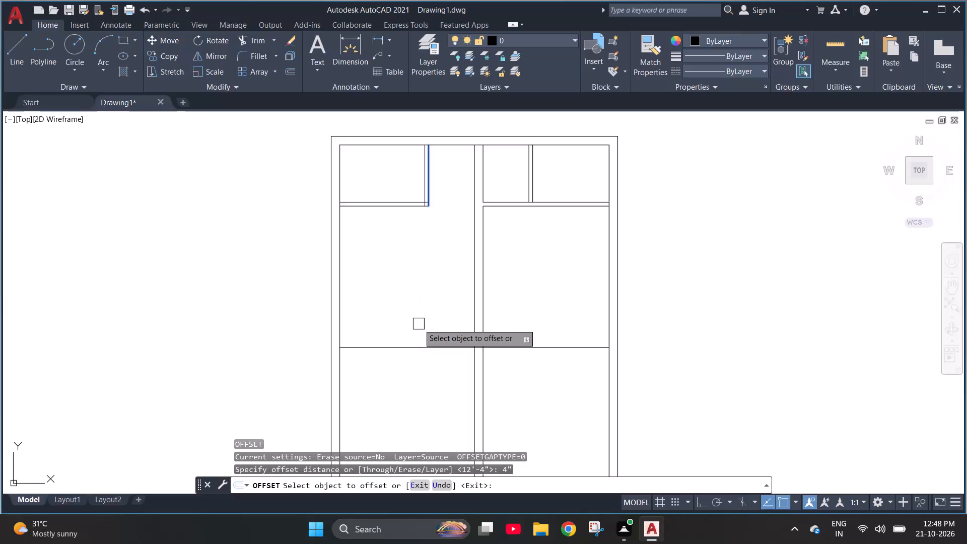
pyautogui.click(438, 349)
pyautogui.click(433, 365)
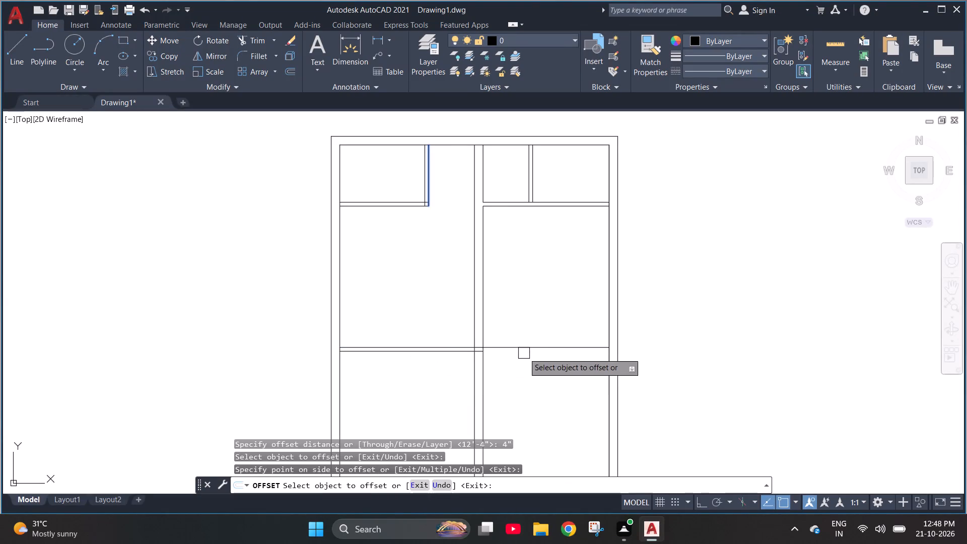
pyautogui.click(523, 350)
pyautogui.click(521, 357)
pyautogui.scroll(-2, 489, 253)
pyautogui.scroll(3, 465, 281)
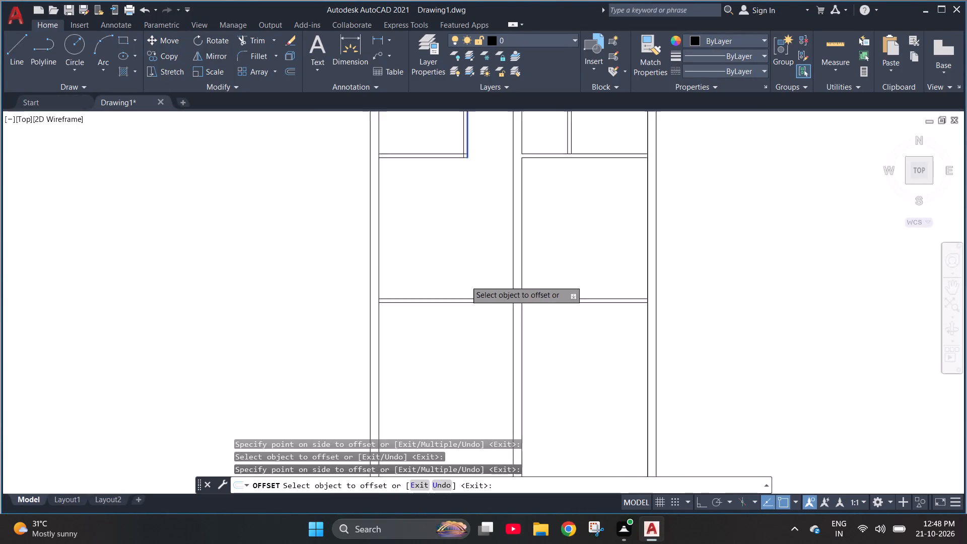
pyautogui.press('Escape')
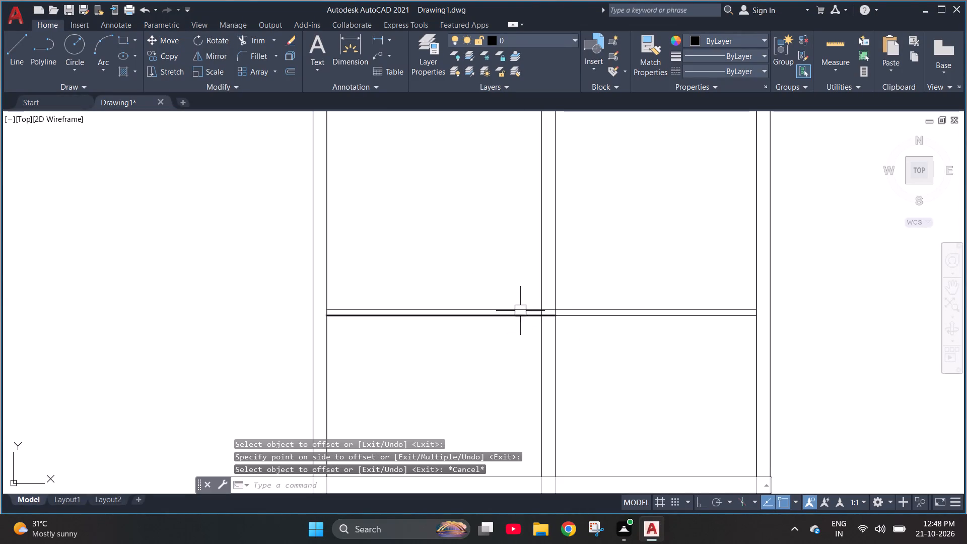
# Join the left and right segments of the new horizontal partition into two continuous lines.
pyautogui.click(520, 310)
pyautogui.scroll(3, 557, 310)
pyautogui.press('Escape')
pyautogui.moveTo(463, 310); pyautogui.dragTo(464, 310)
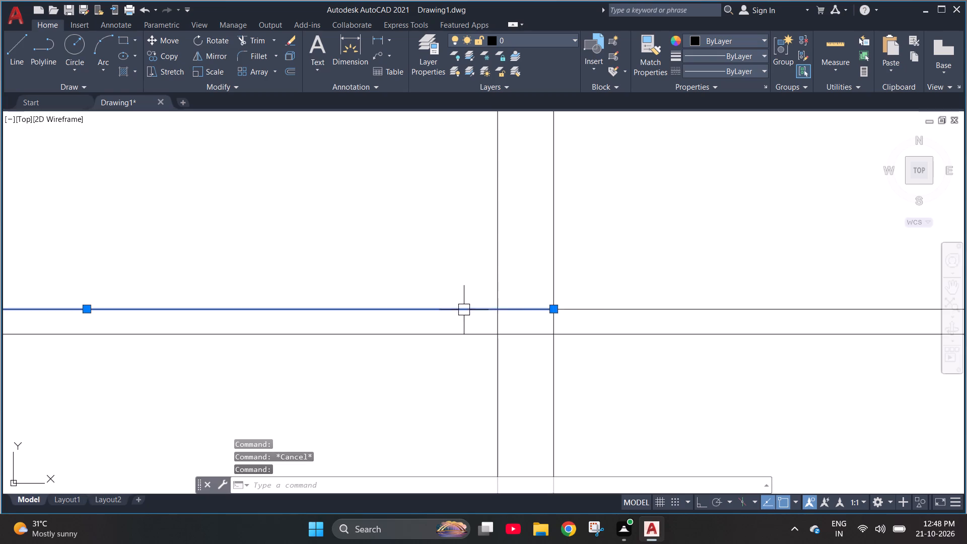
pyautogui.moveTo(464, 310); pyautogui.dragTo(470, 310)
pyautogui.click(626, 310)
pyautogui.click(602, 330)
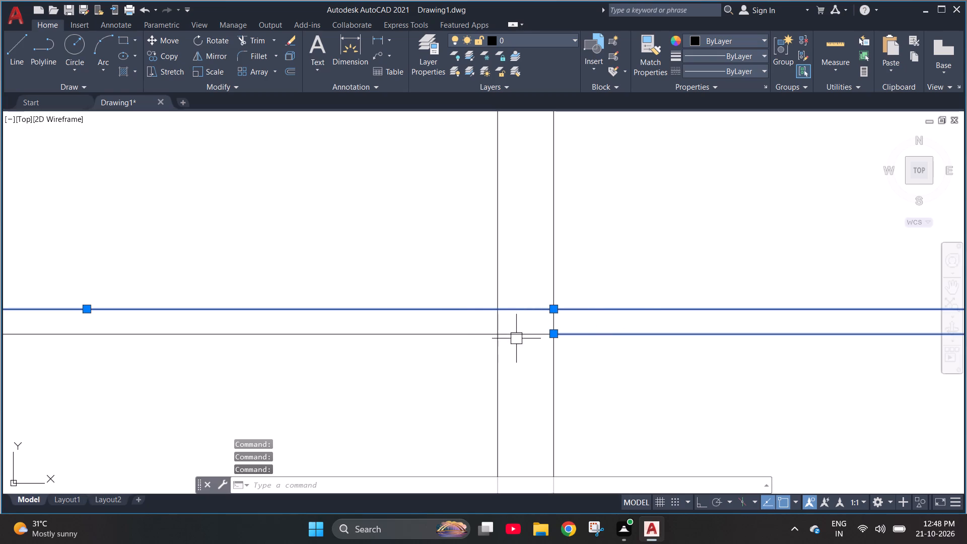
pyautogui.click(519, 338)
pyautogui.press('j')
pyautogui.press('space')
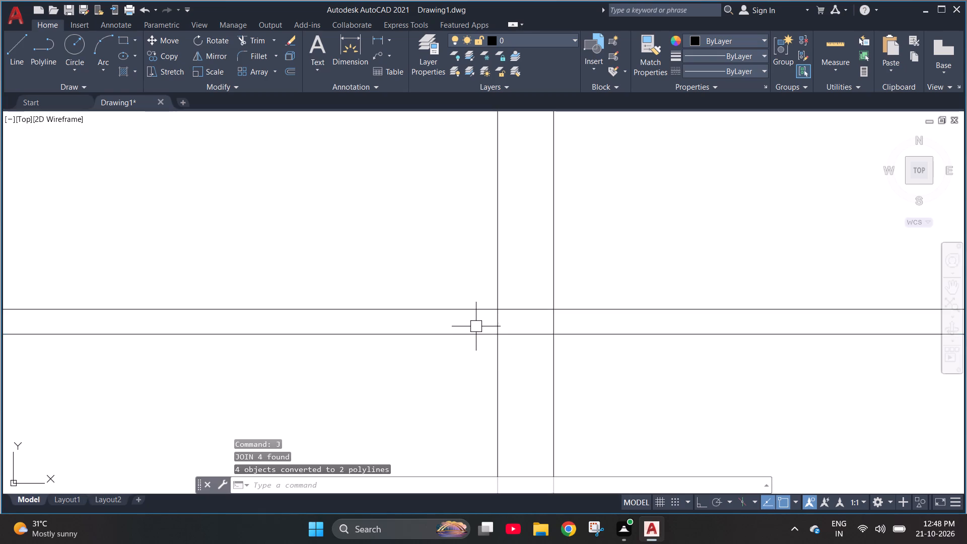
pyautogui.press('Escape')
pyautogui.press('Escape')
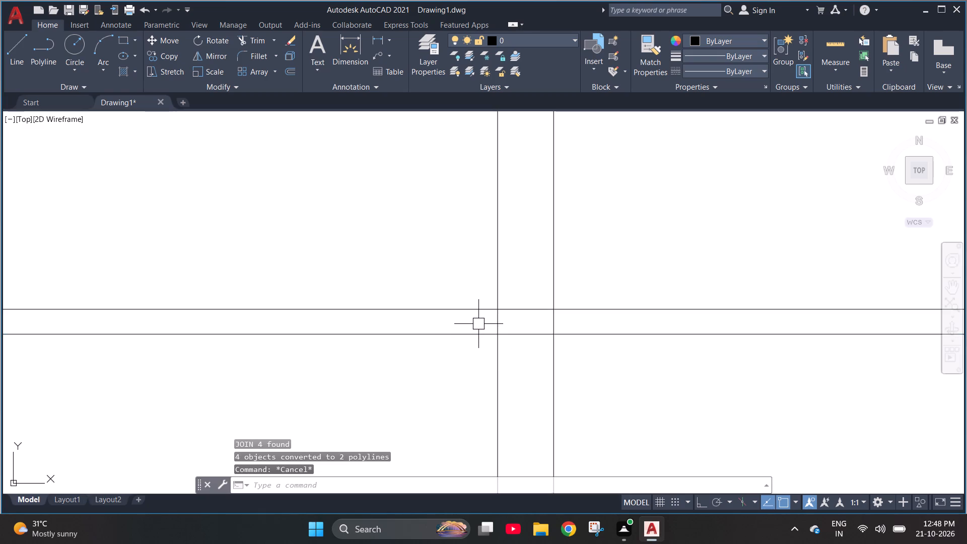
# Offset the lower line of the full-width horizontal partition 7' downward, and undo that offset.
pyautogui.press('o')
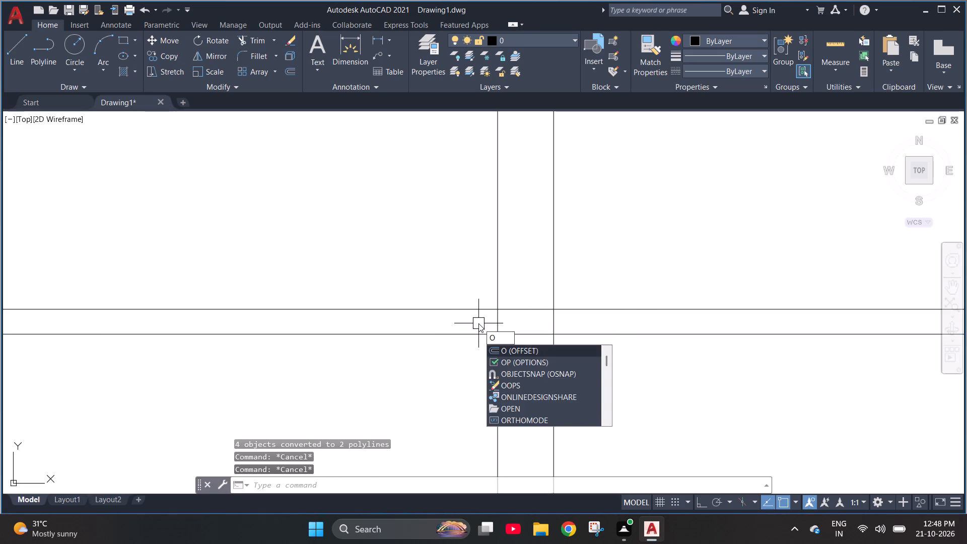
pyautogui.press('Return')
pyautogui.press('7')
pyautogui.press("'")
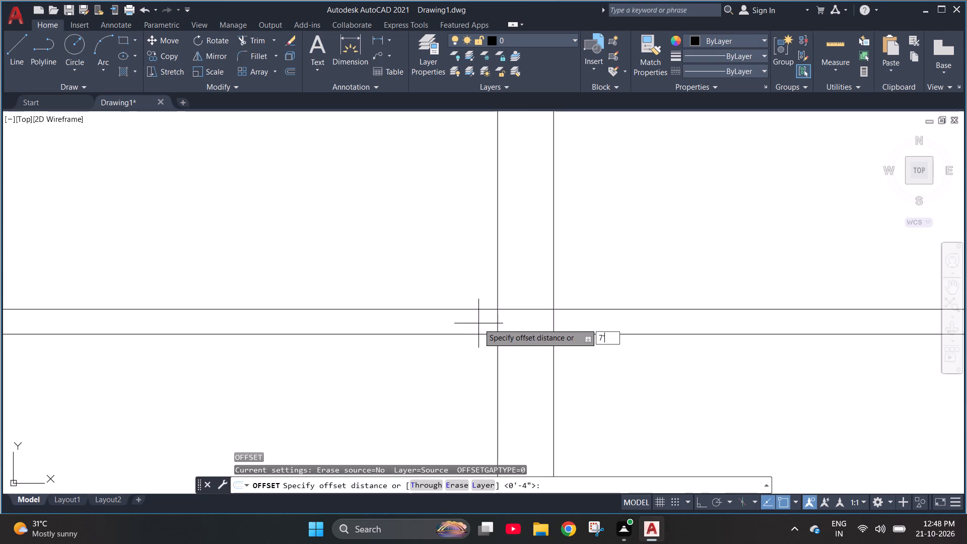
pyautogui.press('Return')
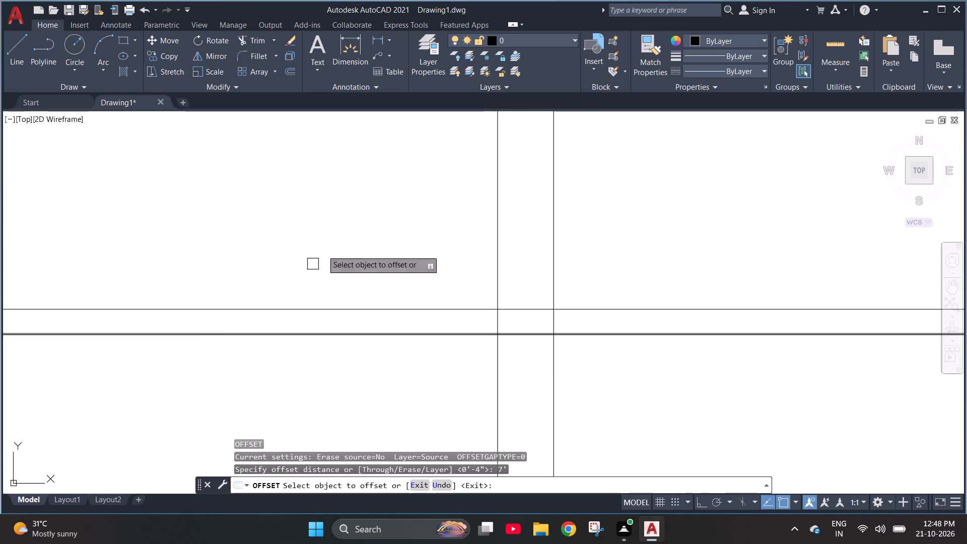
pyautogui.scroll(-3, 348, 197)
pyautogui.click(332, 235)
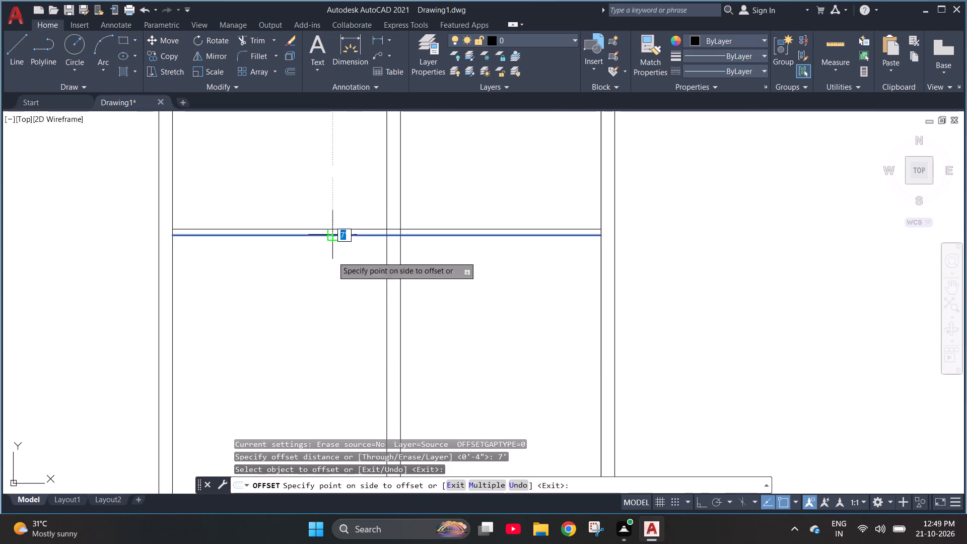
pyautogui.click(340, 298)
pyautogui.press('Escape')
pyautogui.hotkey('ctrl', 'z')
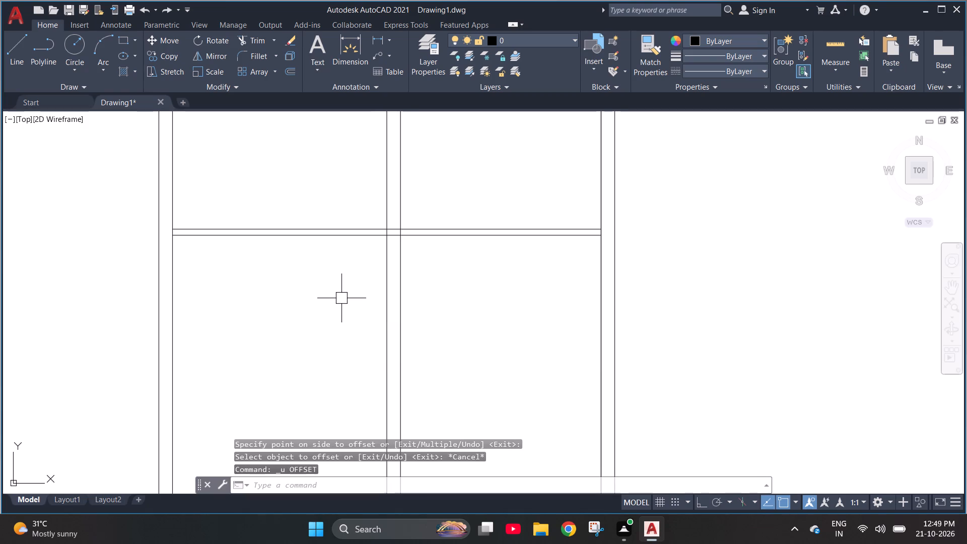
# Offset the lower line of the full-width horizontal partition 5' downward.
pyautogui.press('Escape')
pyautogui.press('o')
pyautogui.press('Return')
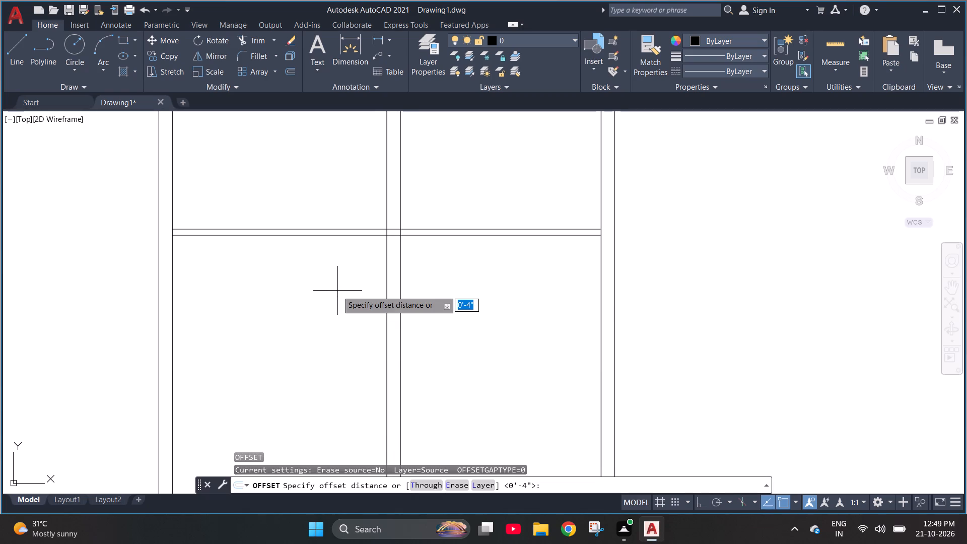
pyautogui.write("5'")
pyautogui.press('Return')
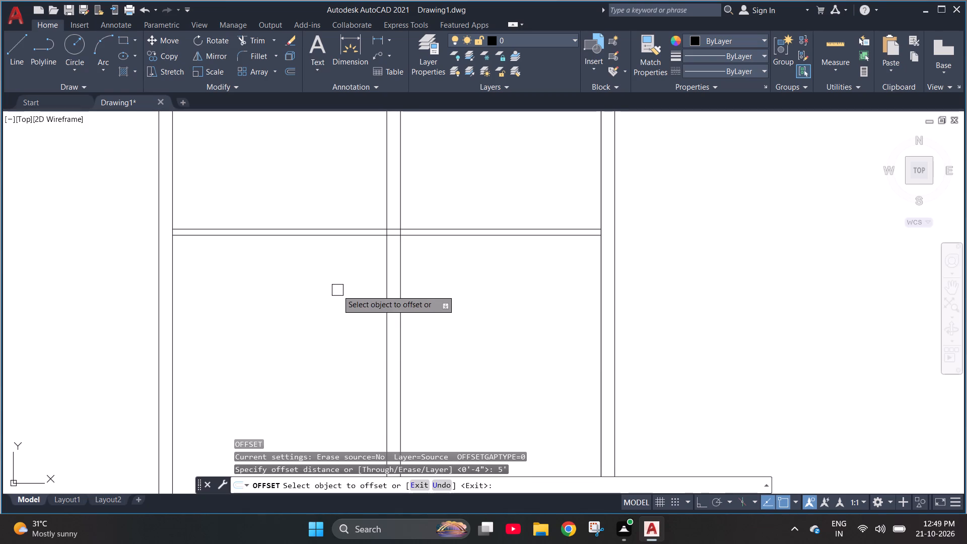
pyautogui.click(318, 233)
pyautogui.click(315, 317)
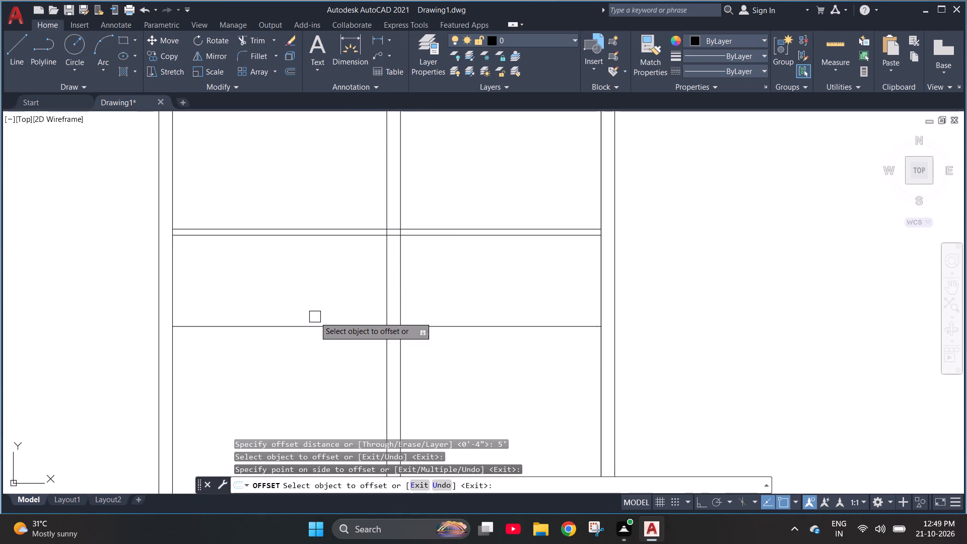
pyautogui.press('Escape')
pyautogui.press('Escape')
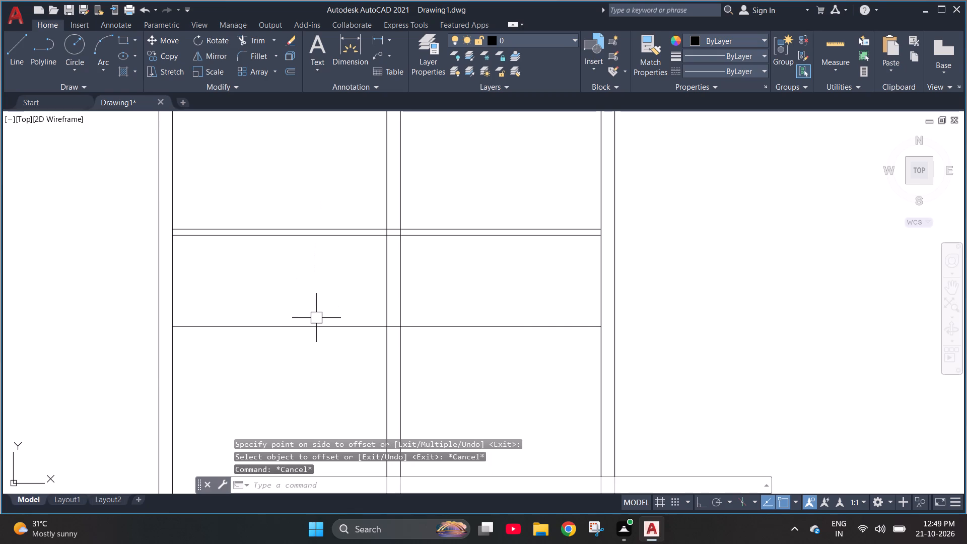
# Offset the inner line of the left outer wall 7' toward the inside of the plan.
pyautogui.press('o')
pyautogui.press('Return')
pyautogui.write("7'")
pyautogui.press('Return')
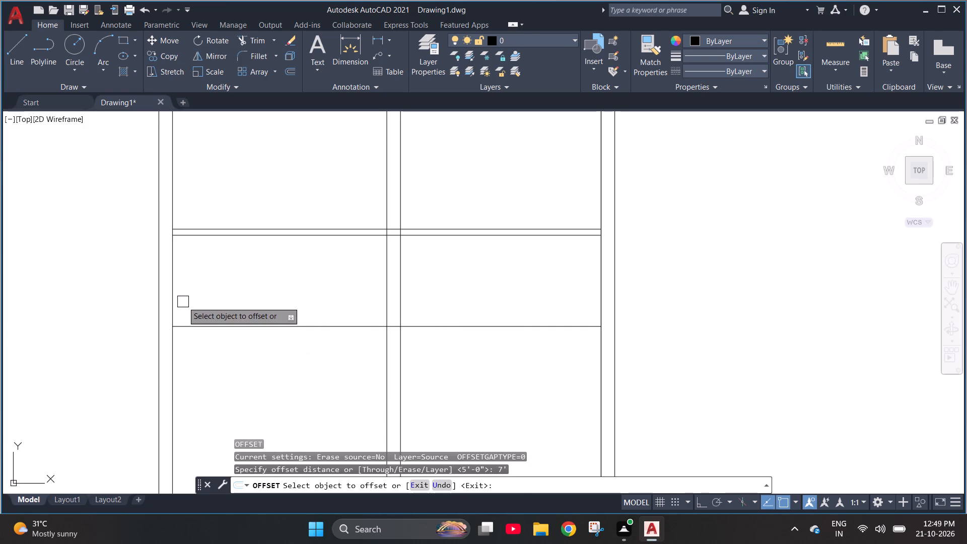
pyautogui.click(173, 310)
pyautogui.click(279, 296)
pyautogui.press('Escape')
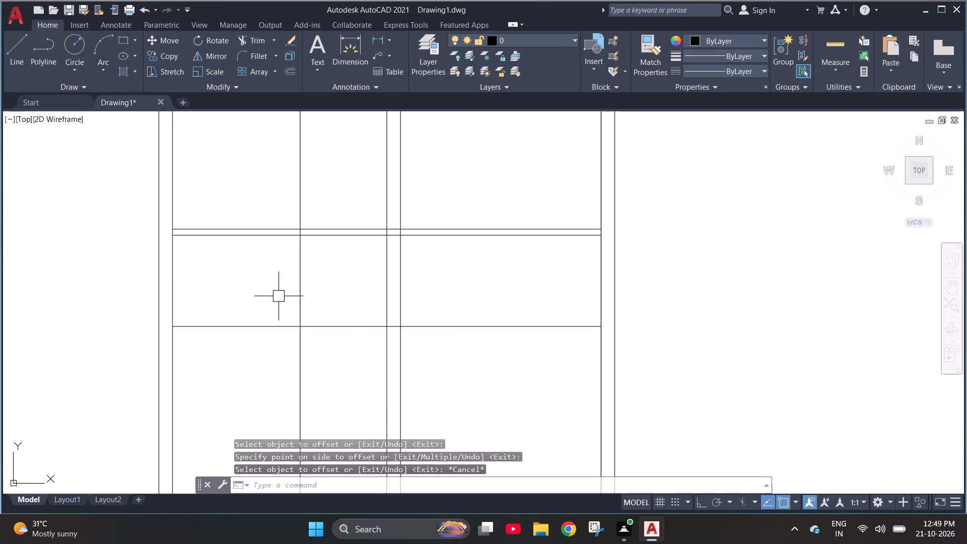
# Offset the new vertical line 4" to the right and the new horizontal line 4" downward to give both partitions their thickness.
pyautogui.press('o')
pyautogui.press('Return')
pyautogui.write('4"')
pyautogui.press('Return')
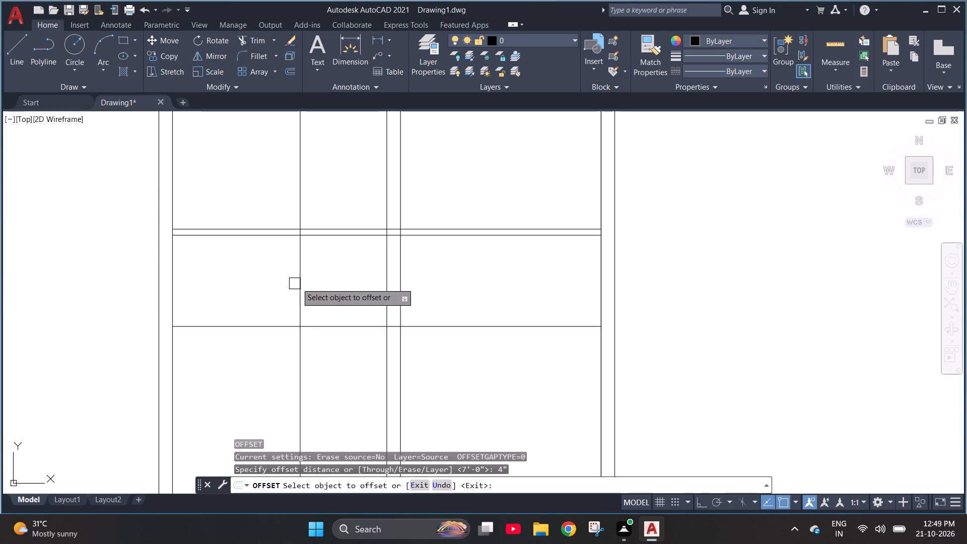
pyautogui.click(298, 282)
pyautogui.click(320, 277)
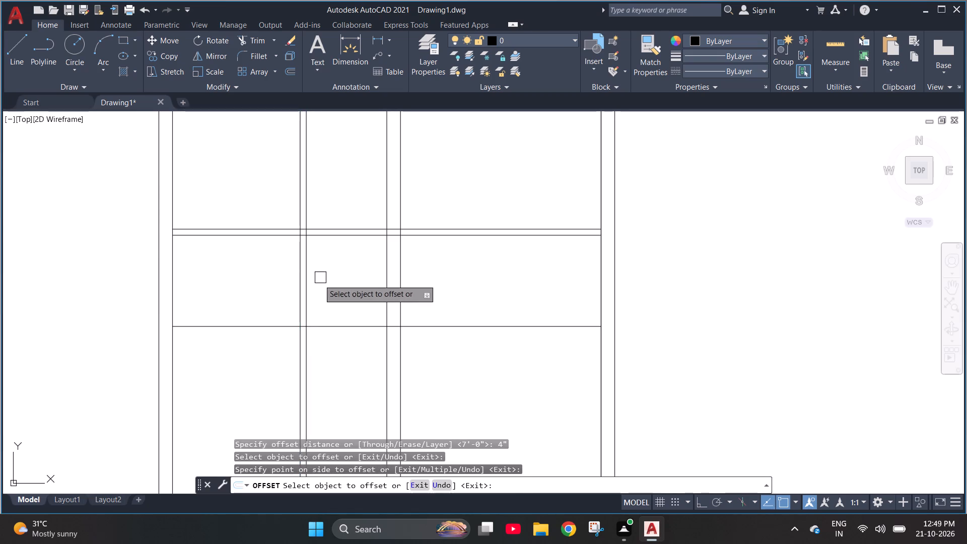
pyautogui.click(282, 329)
pyautogui.click(281, 353)
pyautogui.press('Escape')
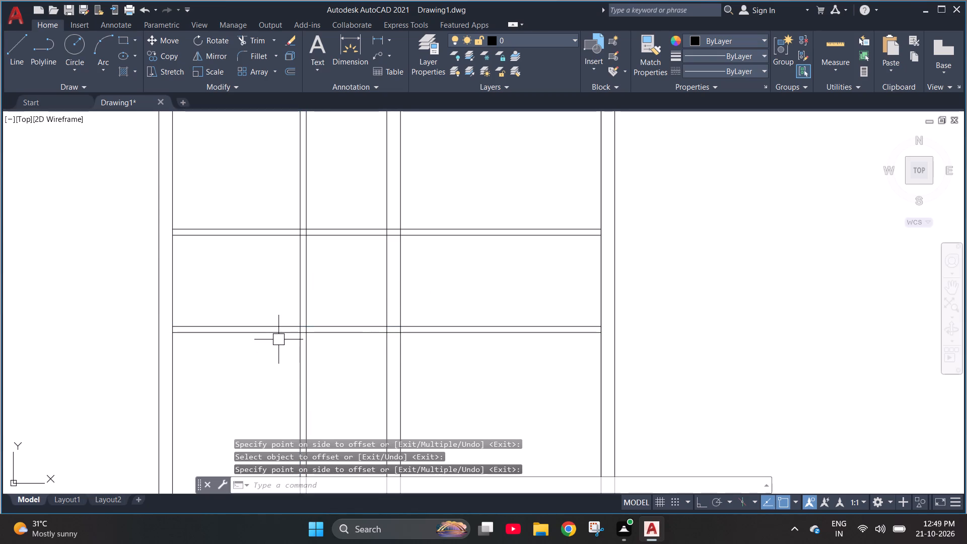
# Trim the new horizontal partition lines between the new vertical partition and the middle partition.
pyautogui.write('tr')
pyautogui.press('space')
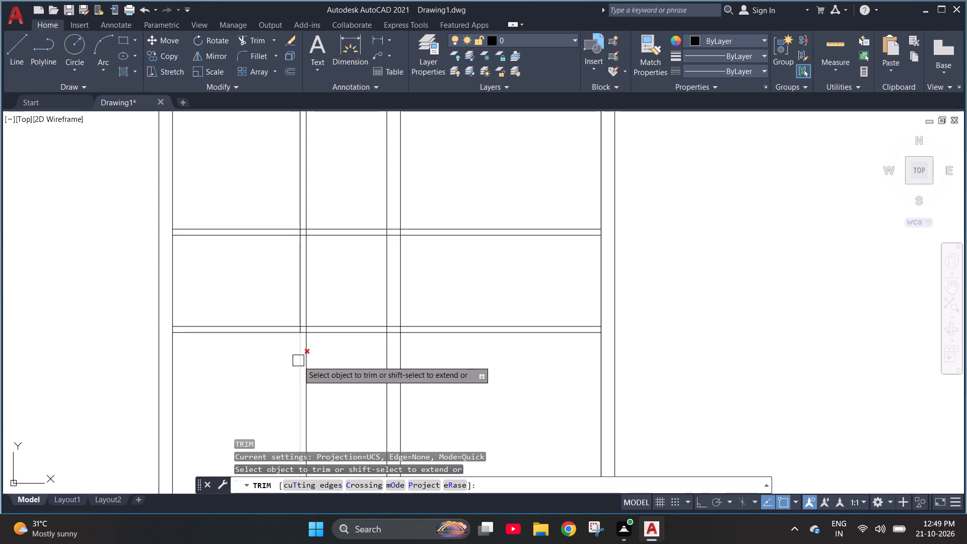
pyautogui.moveTo(348, 350); pyautogui.dragTo(346, 338)
pyautogui.click(340, 301)
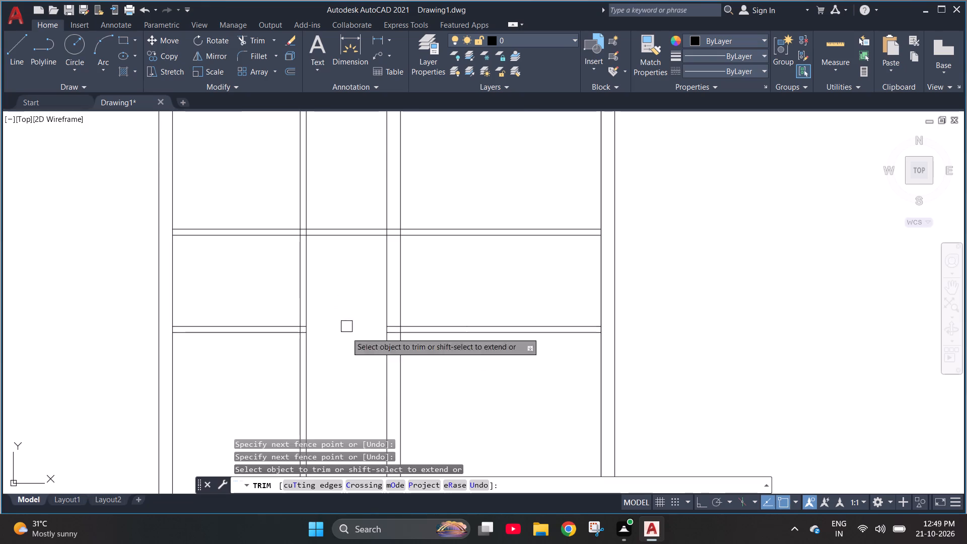
# Trim the new vertical partition lines above the full-width horizontal partition, including the pieces inside the top-left room.
pyautogui.scroll(-2, 344, 352)
pyautogui.click(336, 276)
pyautogui.click(317, 269)
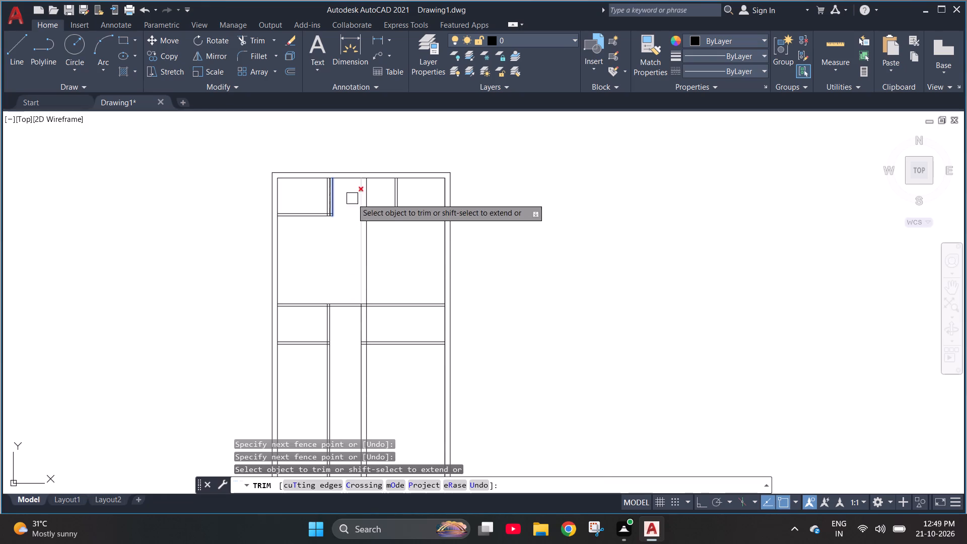
pyautogui.scroll(4, 333, 190)
pyautogui.scroll(3, 297, 217)
pyautogui.click(259, 260)
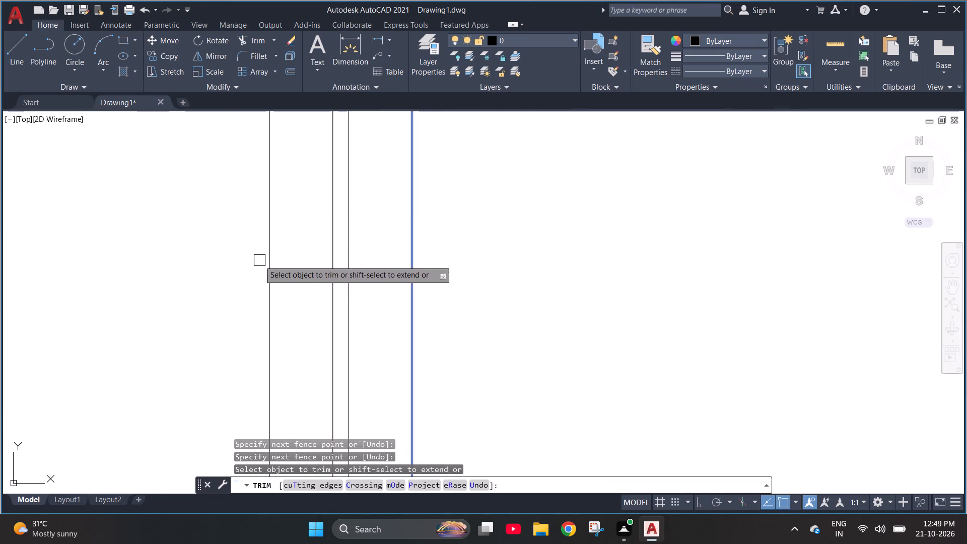
pyautogui.click(337, 261)
pyautogui.scroll(-2, 241, 229)
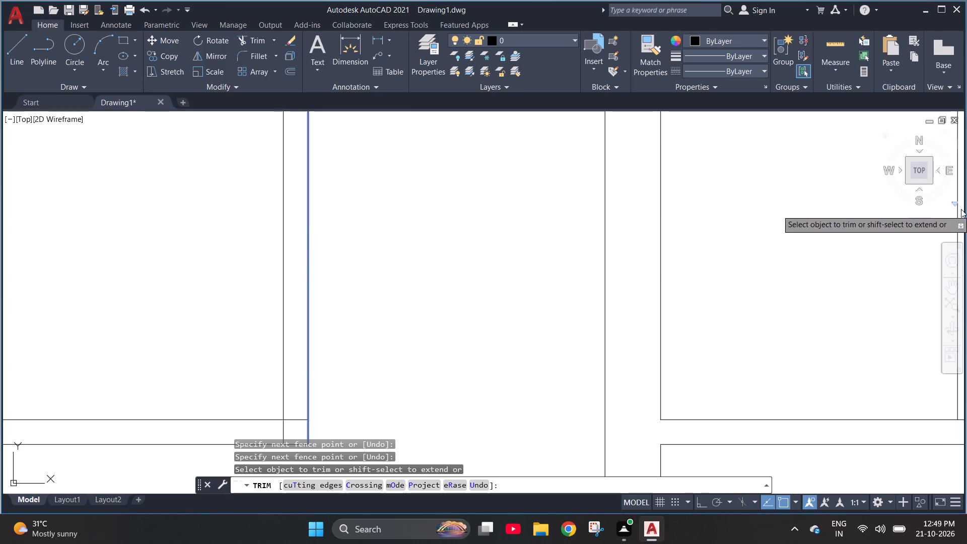
pyautogui.scroll(-5, 511, 188)
pyautogui.scroll(2, 488, 368)
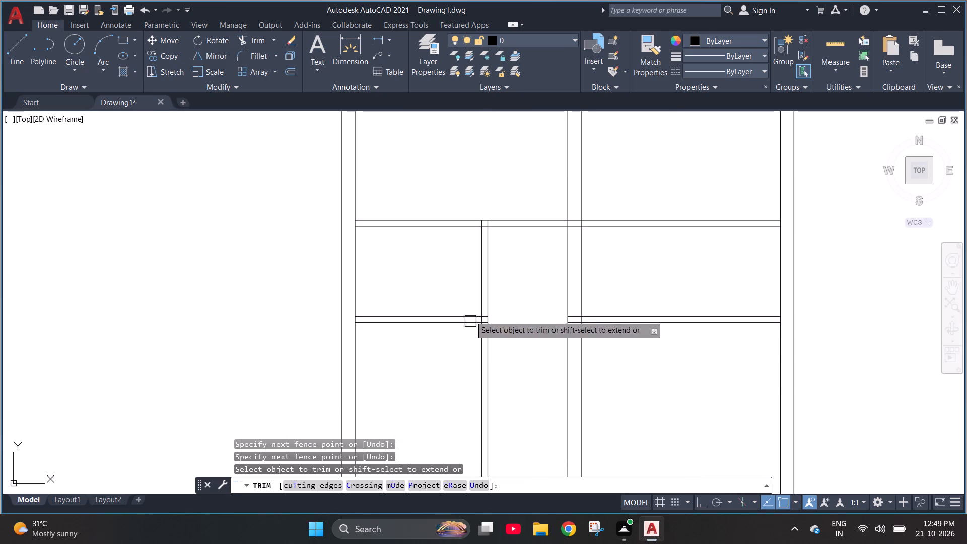
pyautogui.scroll(-1, 469, 287)
pyautogui.press('Escape')
pyautogui.press('Escape')
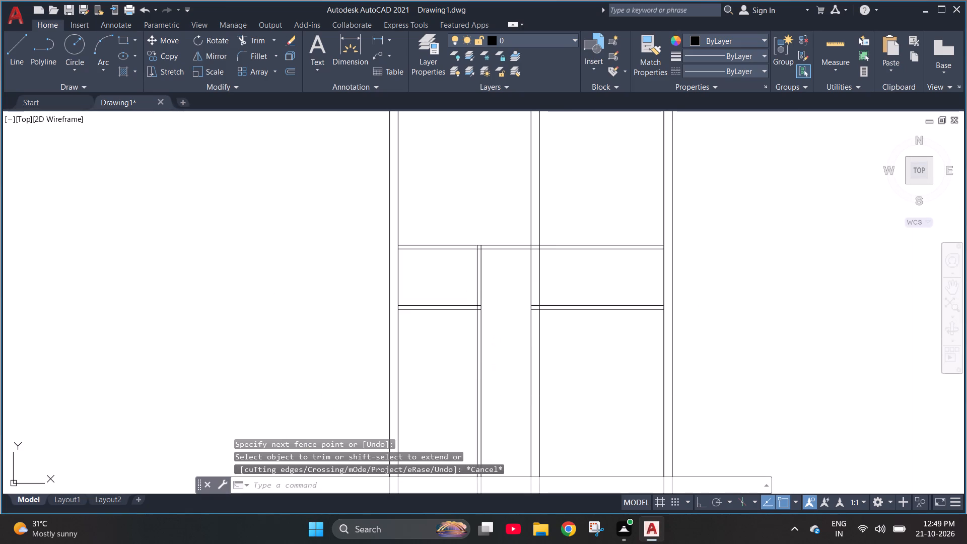
# Offset the lower line of the short left-side horizontal partition 5' downward.
pyautogui.press('o')
pyautogui.press('Return')
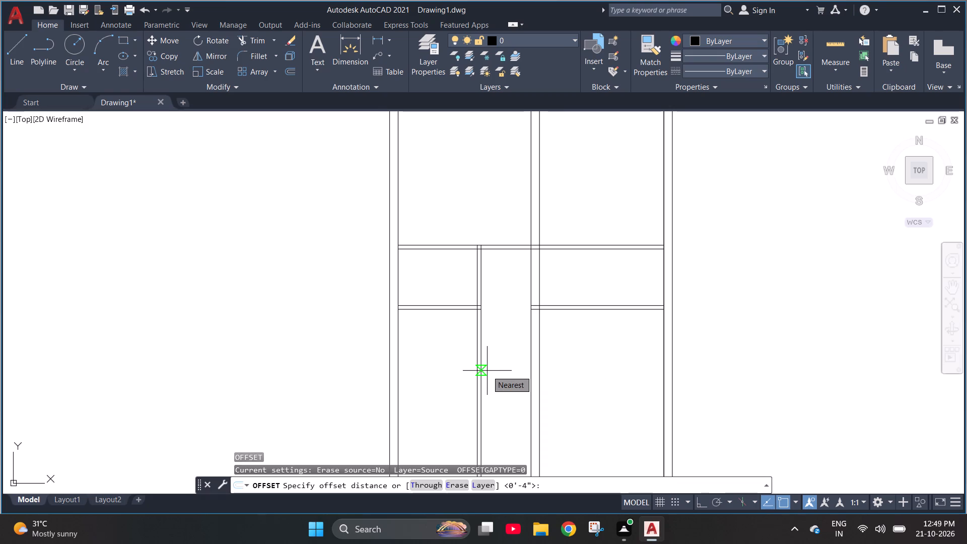
pyautogui.write("5'")
pyautogui.press('Return')
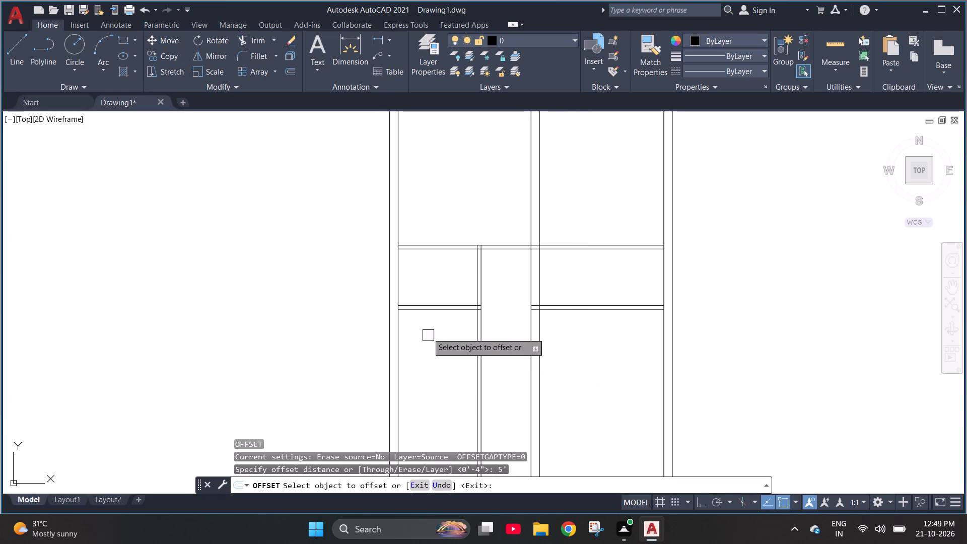
pyautogui.click(442, 310)
pyautogui.click(453, 351)
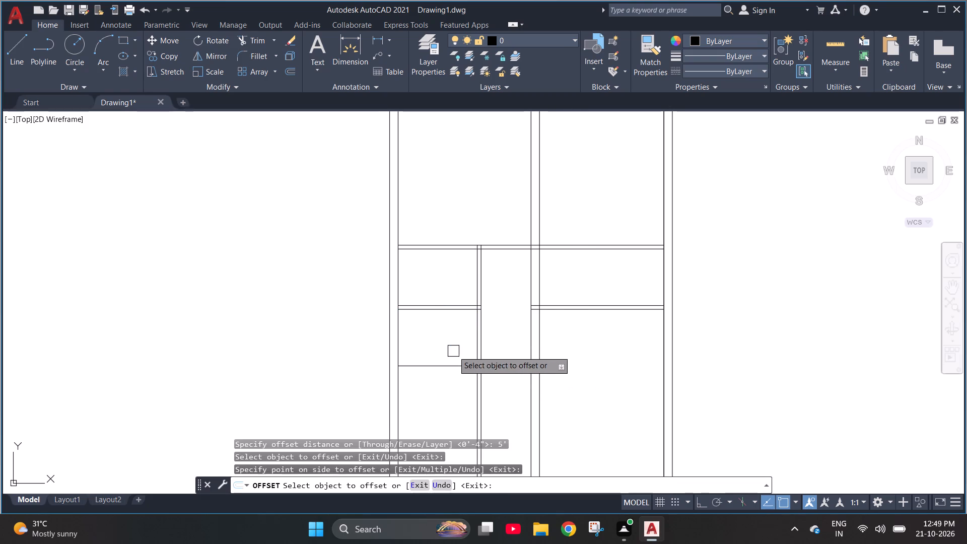
pyautogui.press('Escape')
# Offset the new left-side horizontal line 4" downward to give the partition its thickness.
pyautogui.press('o')
pyautogui.press('Return')
pyautogui.write('4"')
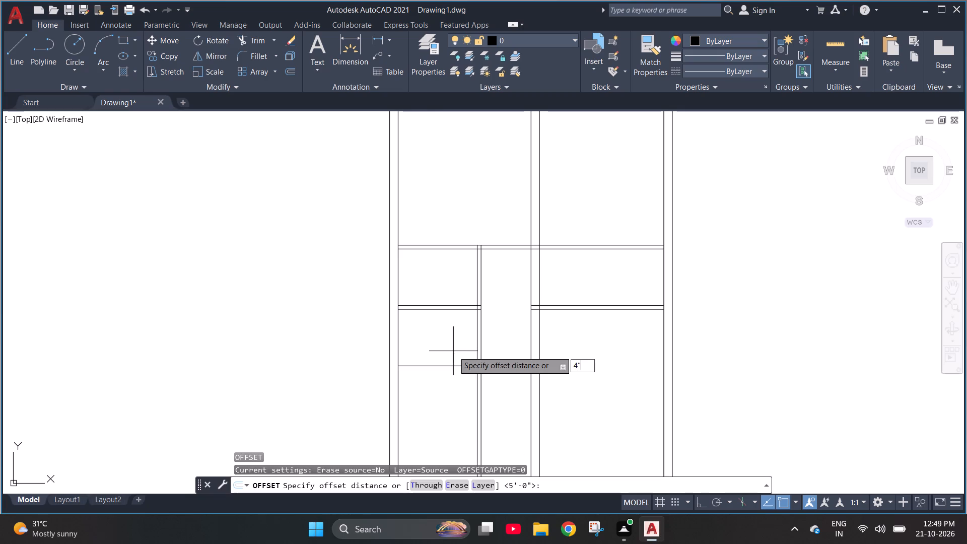
pyautogui.press('Return')
pyautogui.click(445, 368)
pyautogui.click(446, 377)
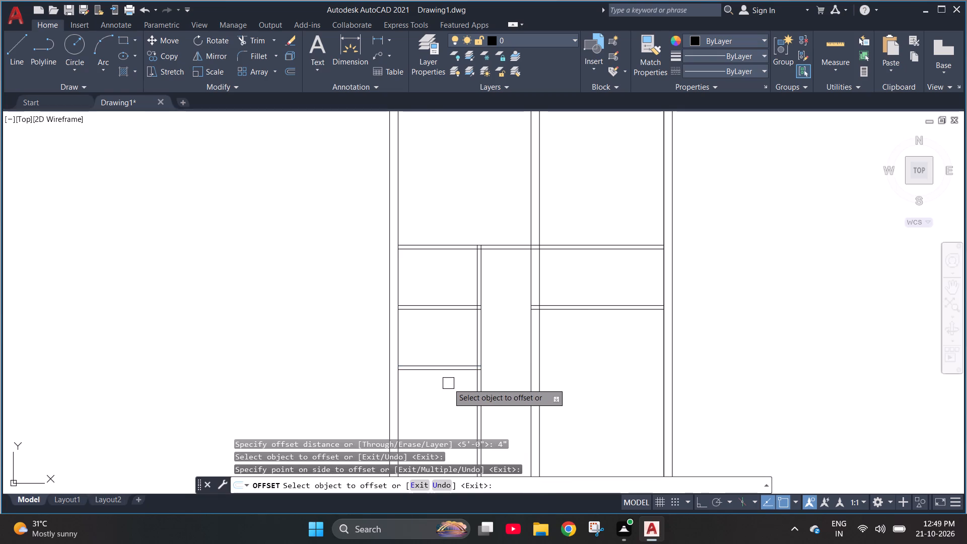
pyautogui.press('Escape')
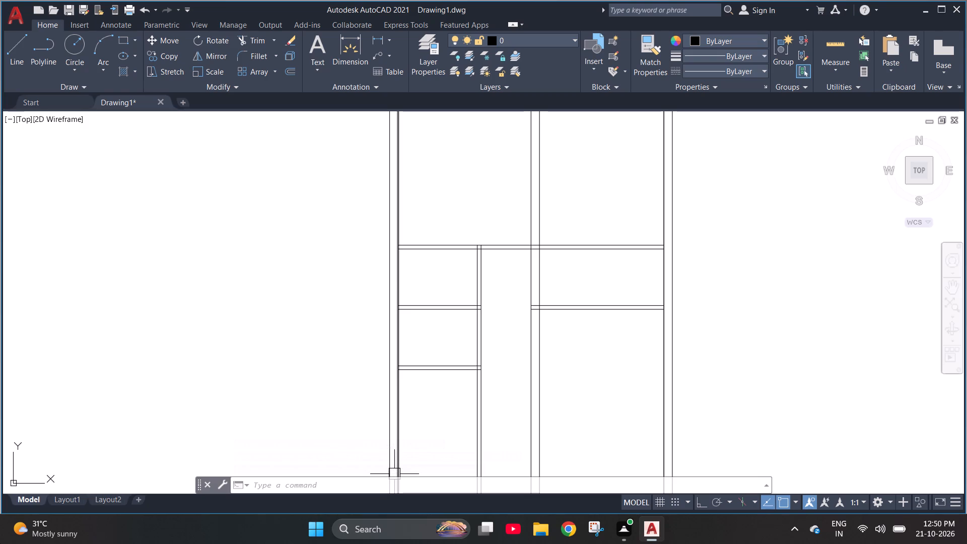
pyautogui.press('Escape')
pyautogui.press('Escape')
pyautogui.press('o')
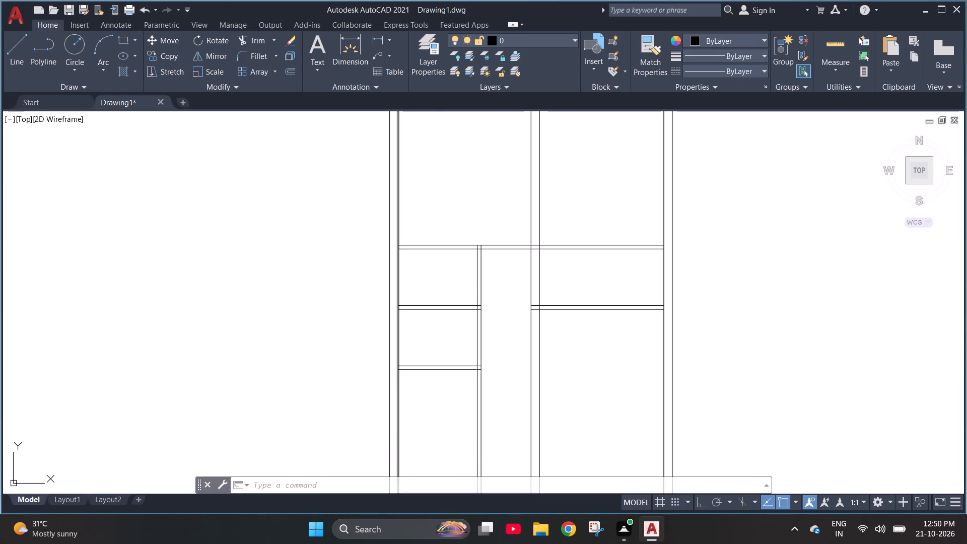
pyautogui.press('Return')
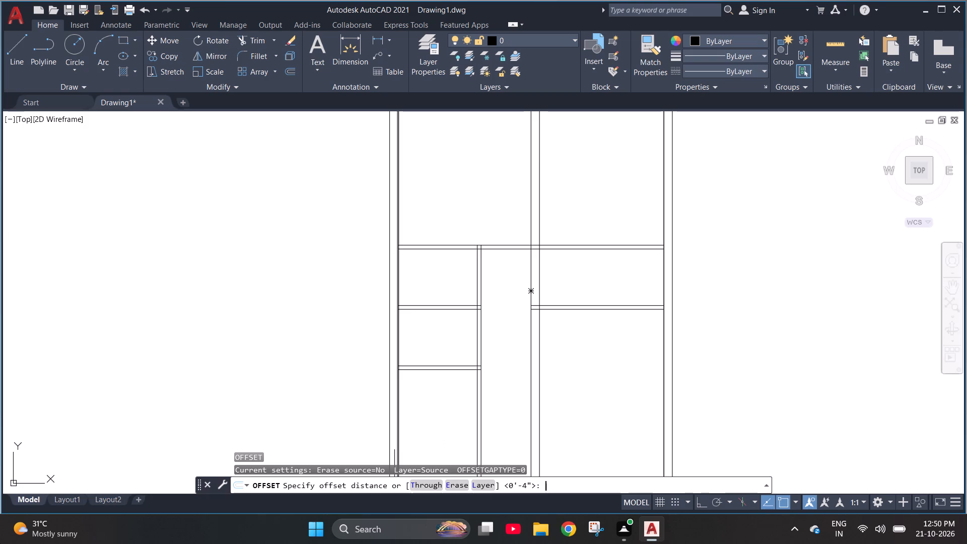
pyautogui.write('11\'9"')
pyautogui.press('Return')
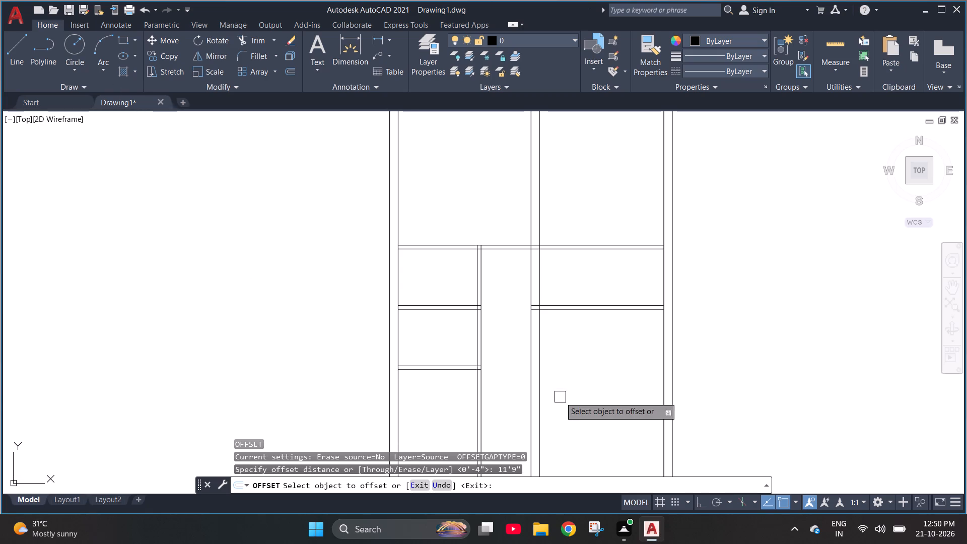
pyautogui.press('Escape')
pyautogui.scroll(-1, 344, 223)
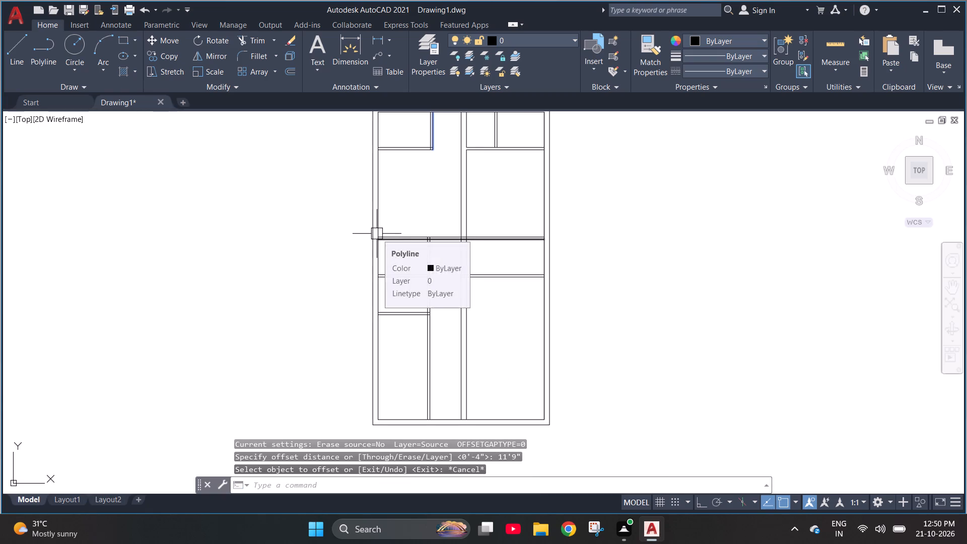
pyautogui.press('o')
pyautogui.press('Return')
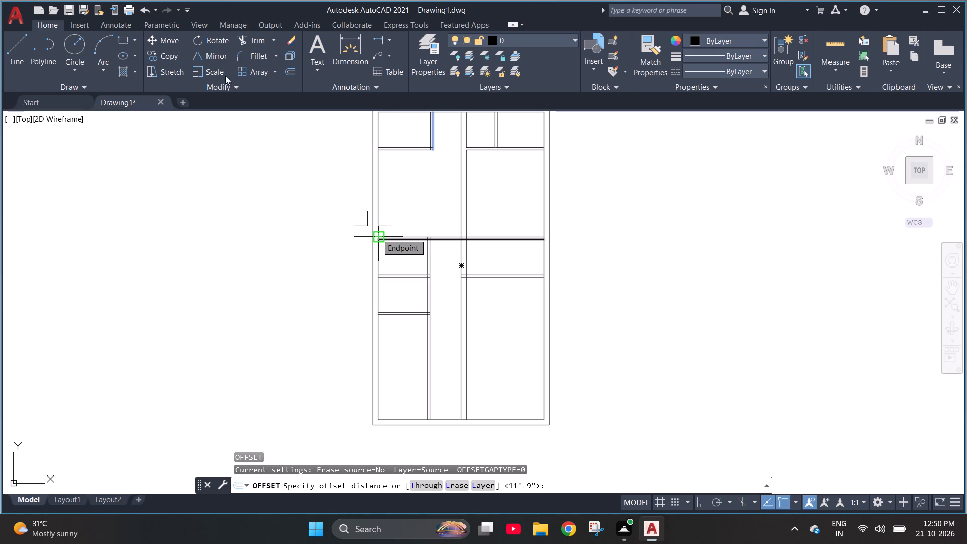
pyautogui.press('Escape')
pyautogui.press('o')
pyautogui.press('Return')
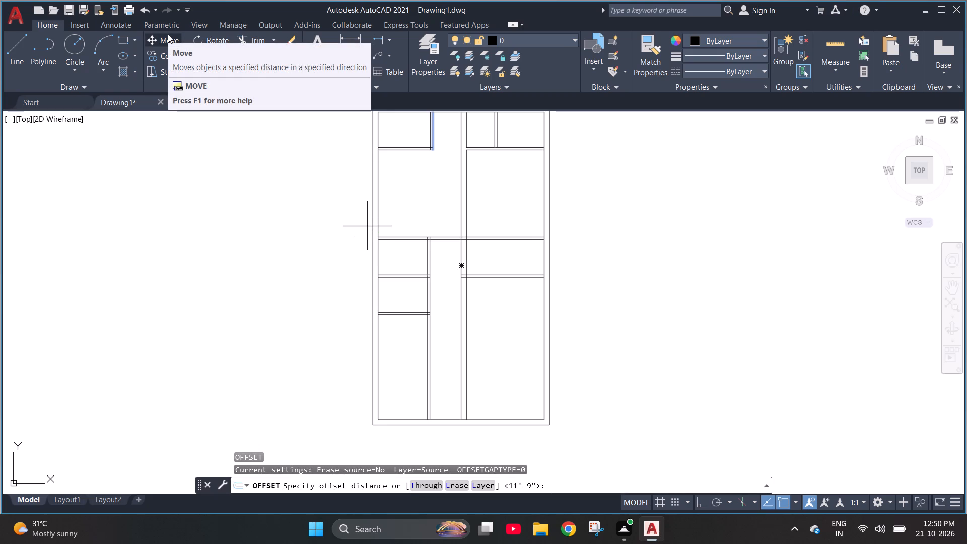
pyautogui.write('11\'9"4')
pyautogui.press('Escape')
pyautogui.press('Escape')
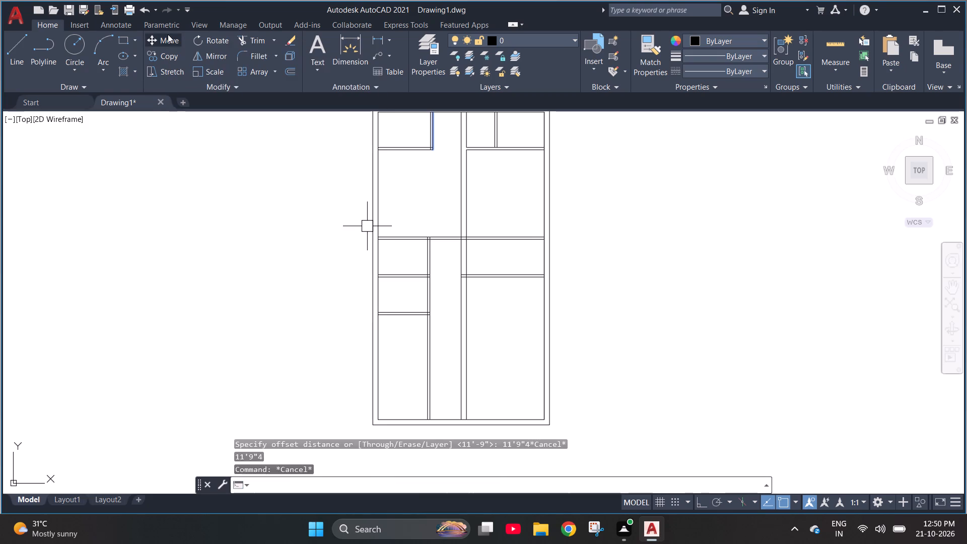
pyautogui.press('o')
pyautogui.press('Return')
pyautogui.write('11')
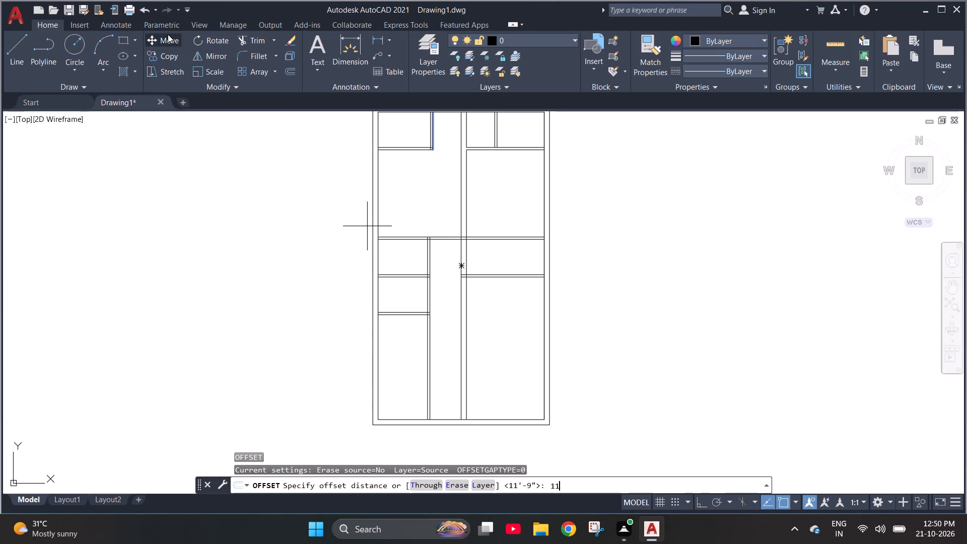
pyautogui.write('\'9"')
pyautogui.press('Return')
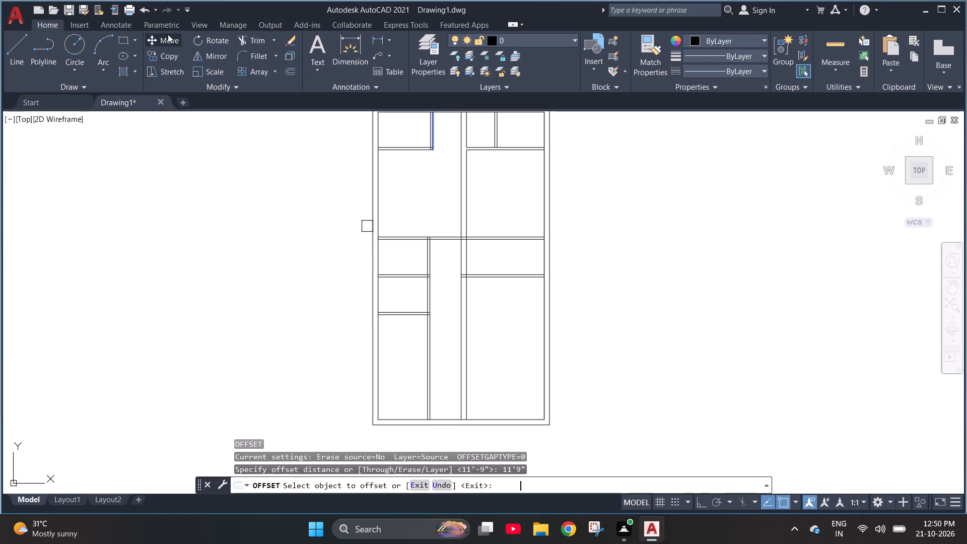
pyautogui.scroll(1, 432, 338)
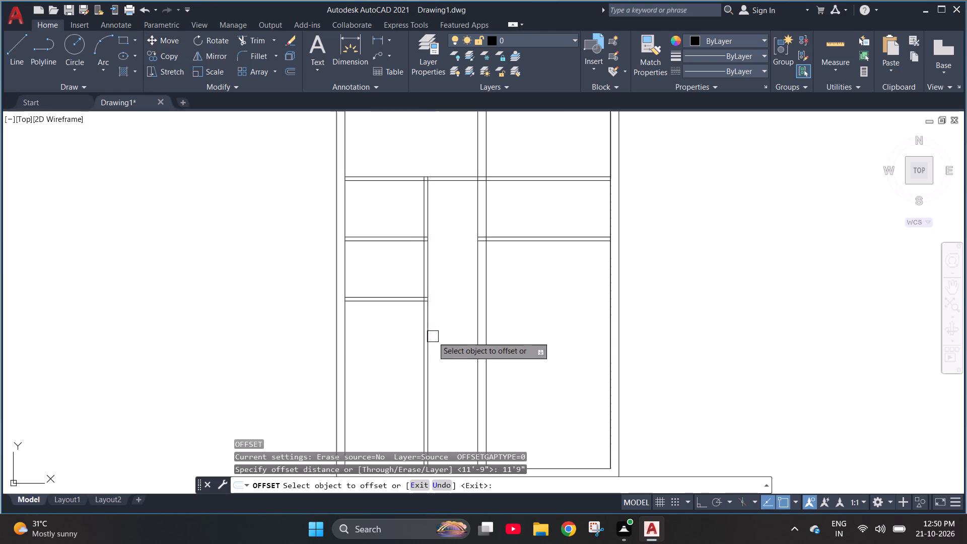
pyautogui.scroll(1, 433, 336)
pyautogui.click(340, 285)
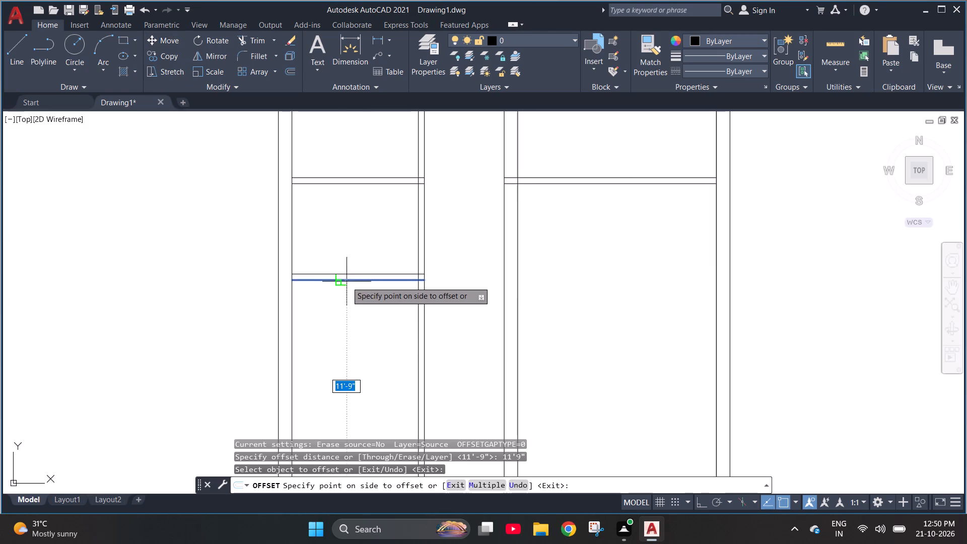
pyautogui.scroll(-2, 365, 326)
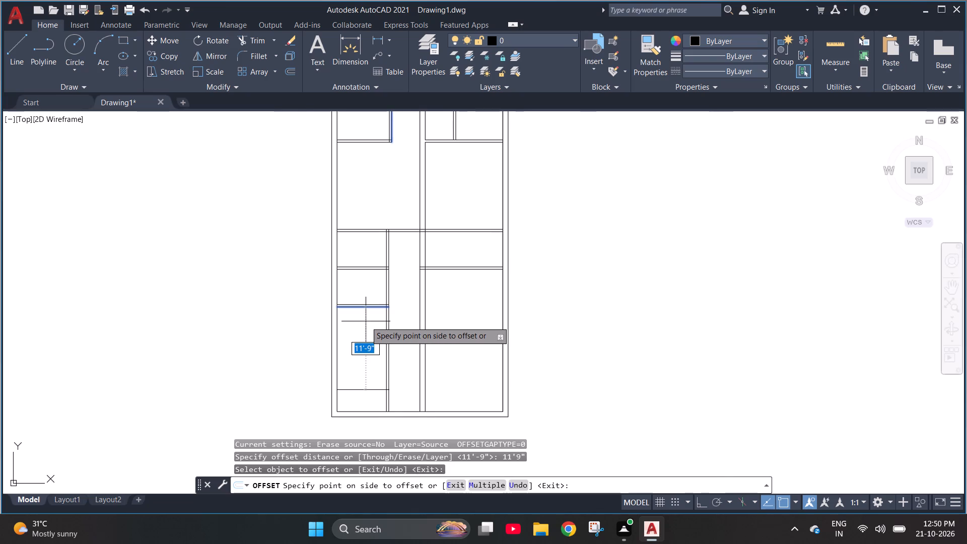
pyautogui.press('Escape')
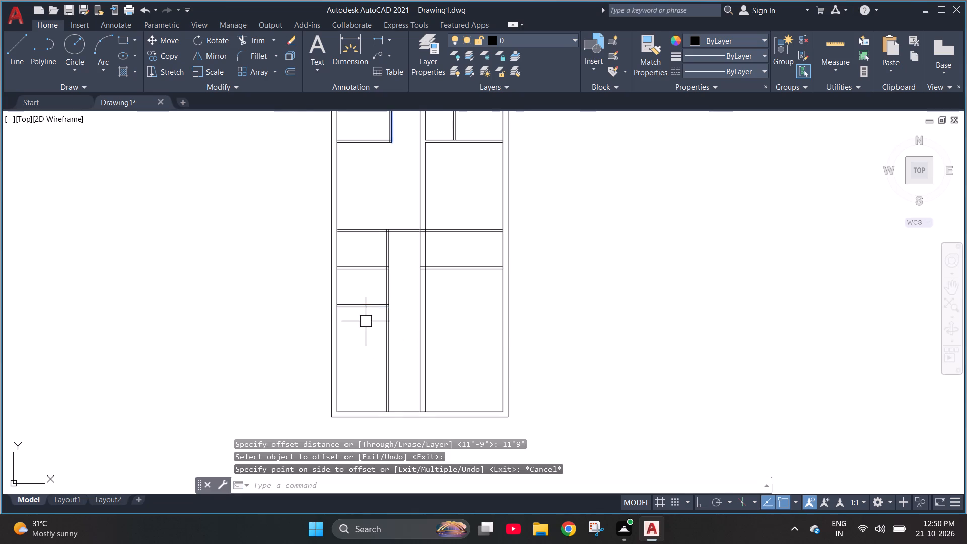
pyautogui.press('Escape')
# Offset the lower line of the lowest short left-side horizontal partition 8' downward.
pyautogui.write("8'")
pyautogui.press('Return')
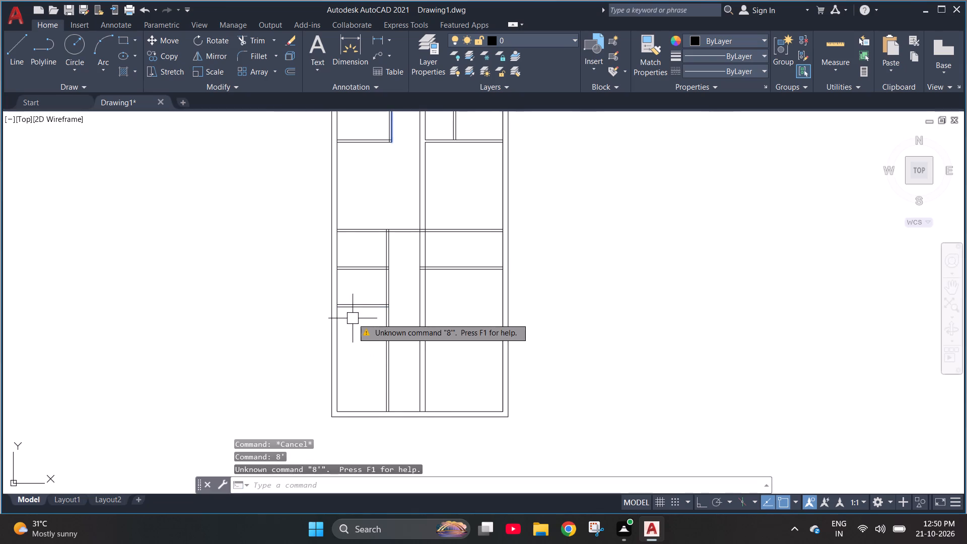
pyautogui.scroll(1, 363, 309)
pyautogui.press('Escape')
pyautogui.press('o')
pyautogui.press('Return')
pyautogui.write("8'")
pyautogui.press('Return')
pyautogui.scroll(2, 362, 309)
pyautogui.click(371, 304)
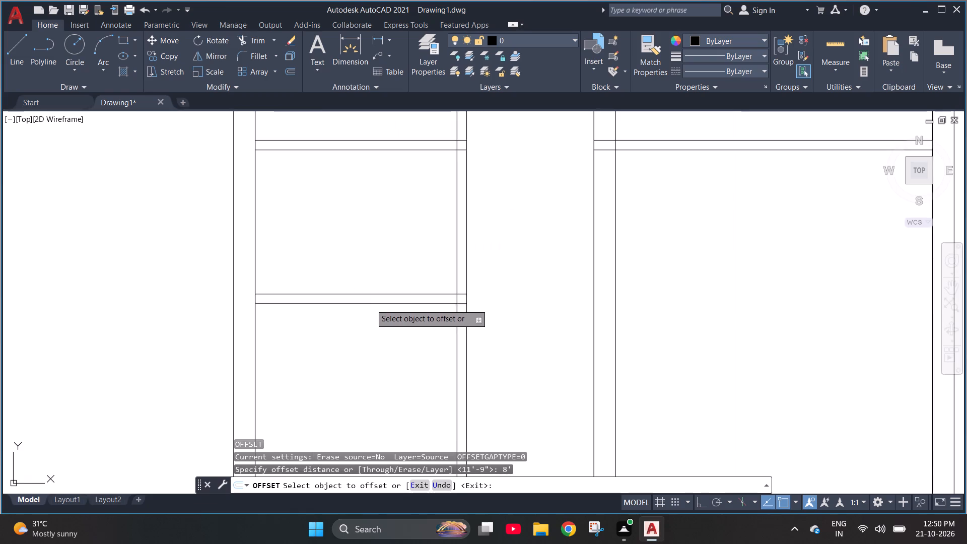
pyautogui.scroll(-3, 339, 214)
pyautogui.click(340, 296)
pyautogui.press('Escape')
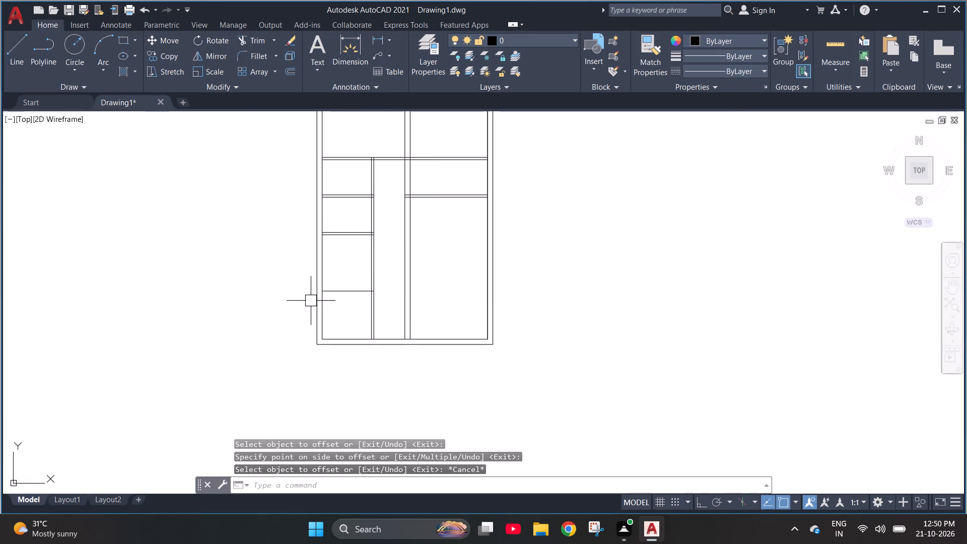
# Offset the new left-side horizontal line 9" downward to give the partition its thickness.
pyautogui.write('o]')
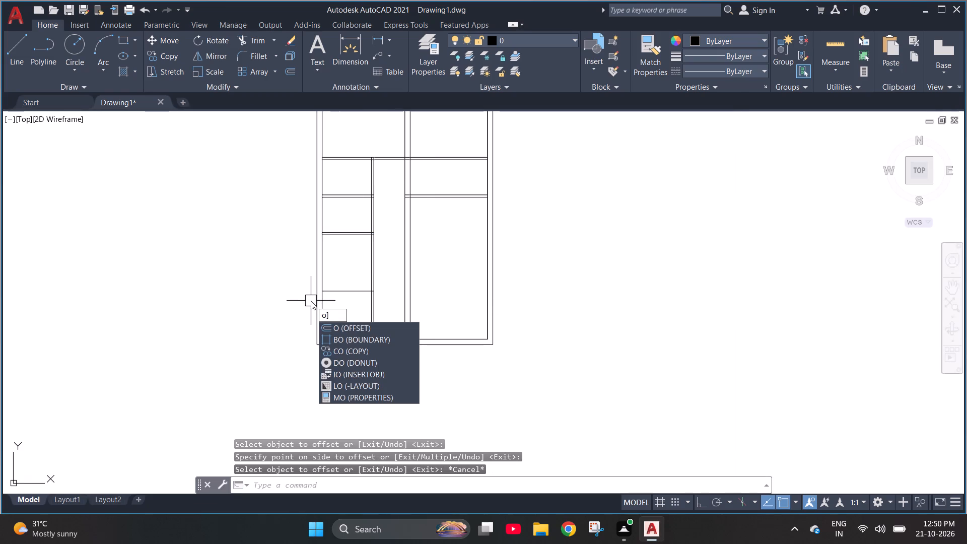
pyautogui.write('9"')
pyautogui.press('Return')
pyautogui.press('Escape')
pyautogui.press('Escape')
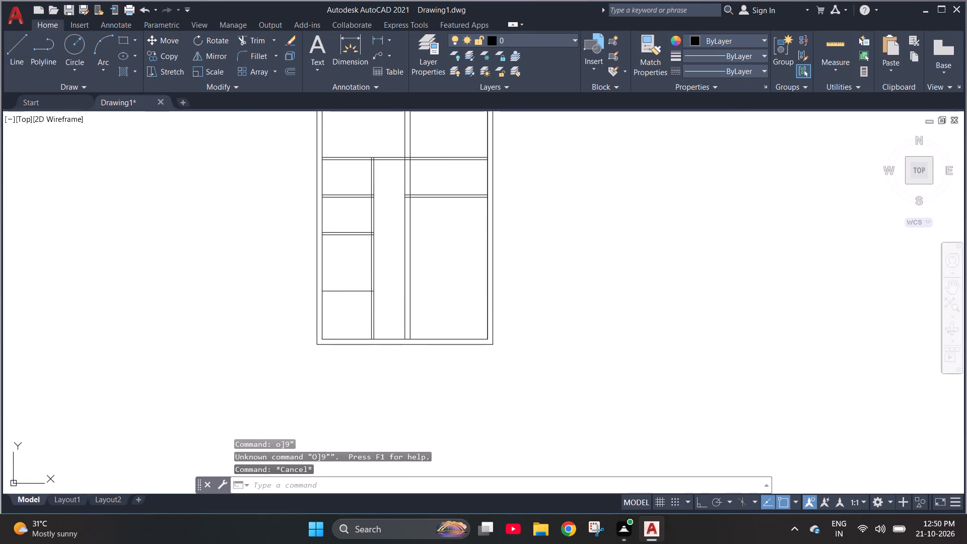
pyautogui.press('o')
pyautogui.press('Return')
pyautogui.write('9"')
pyautogui.press('Return')
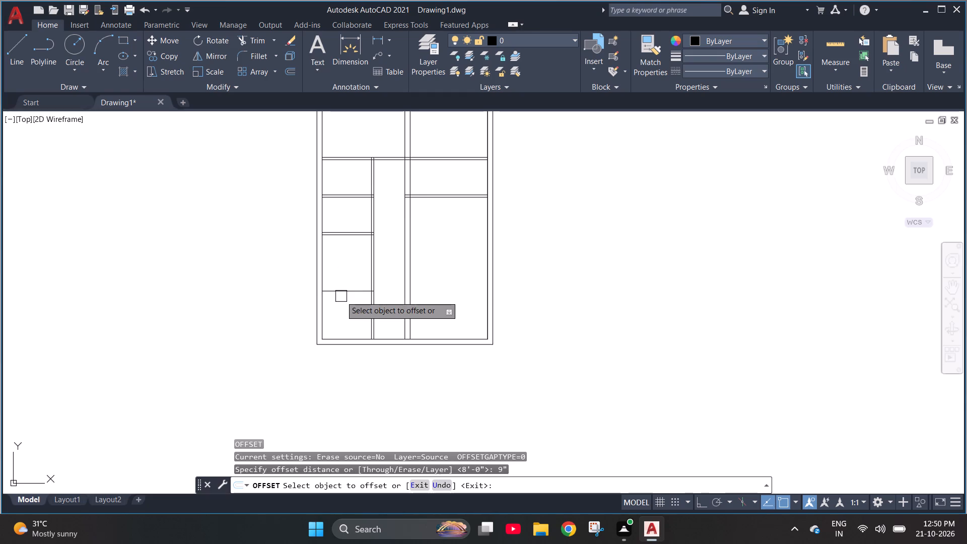
pyautogui.click(356, 292)
pyautogui.click(353, 305)
pyautogui.press('Escape')
pyautogui.press('Escape')
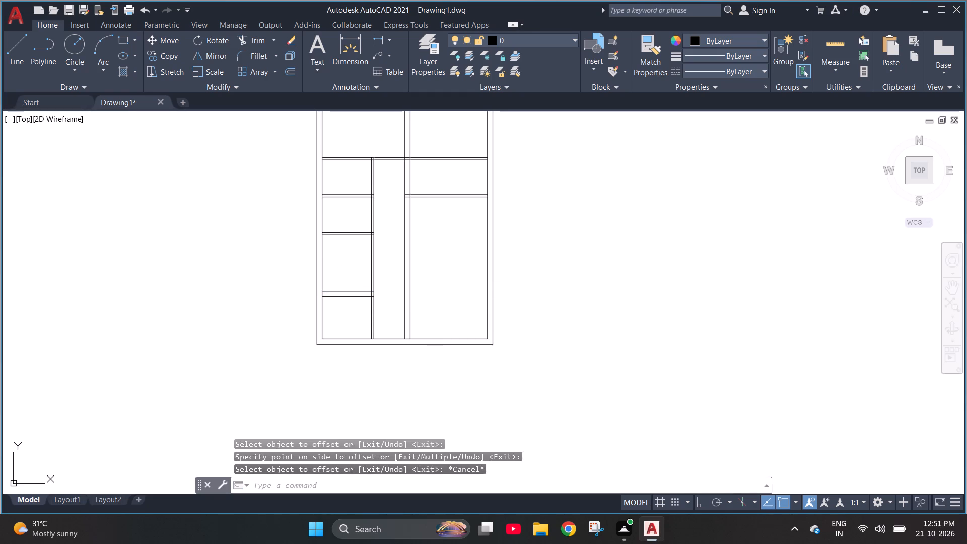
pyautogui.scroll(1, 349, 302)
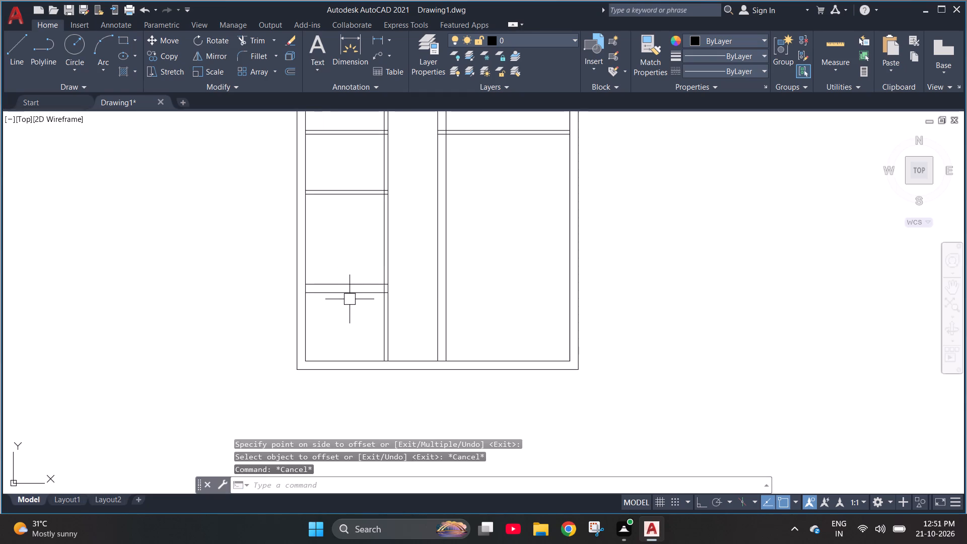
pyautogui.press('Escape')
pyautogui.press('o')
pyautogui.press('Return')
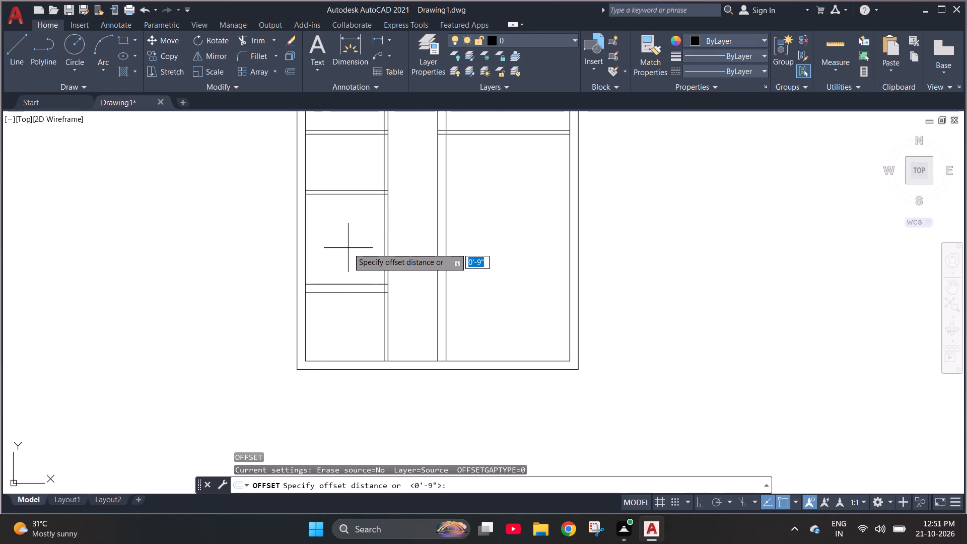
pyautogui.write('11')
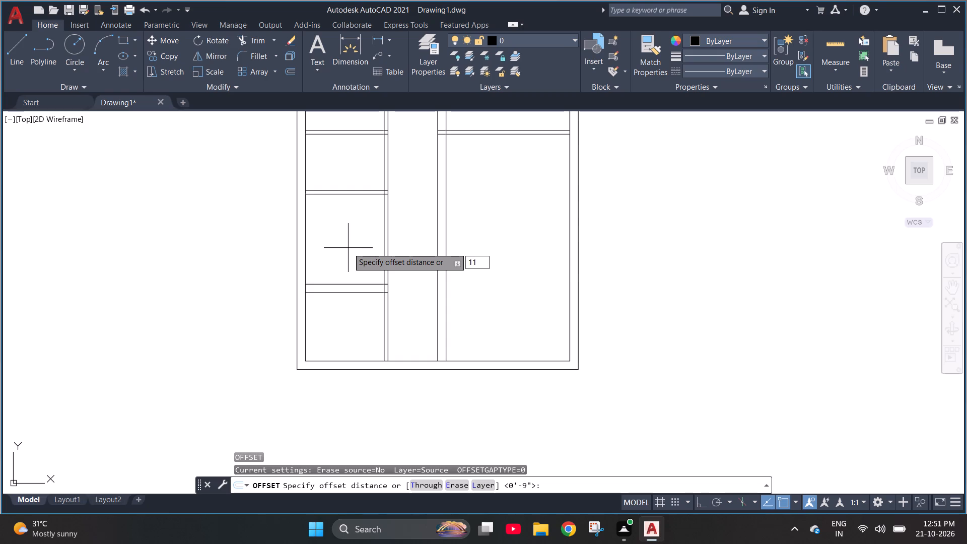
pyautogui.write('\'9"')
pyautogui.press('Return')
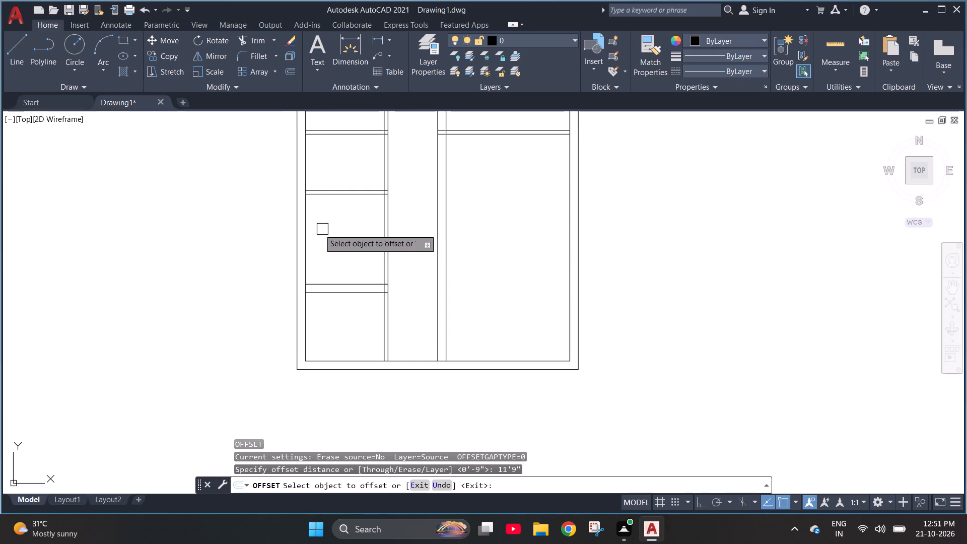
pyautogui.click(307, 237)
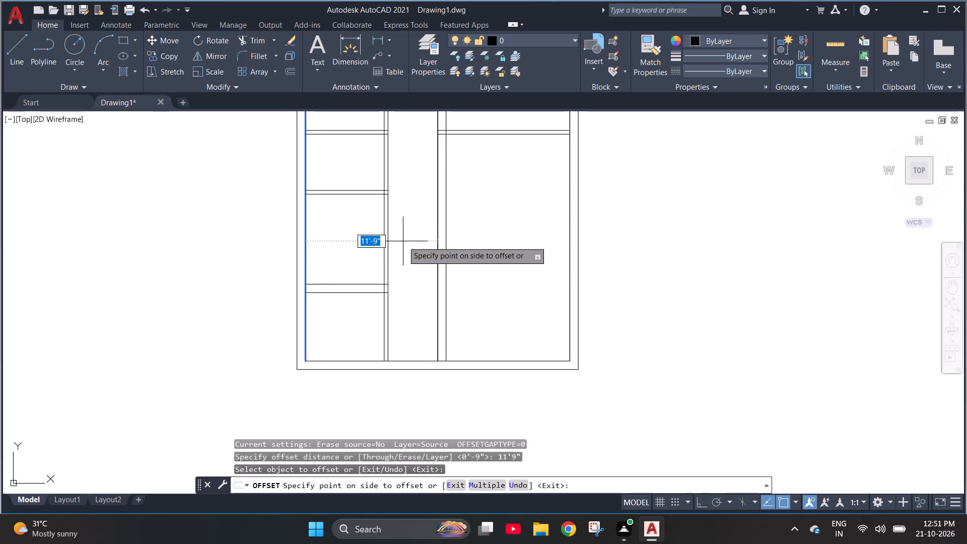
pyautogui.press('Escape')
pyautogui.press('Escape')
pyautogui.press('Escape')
# Trim the left vertical partition lines directly above and below the new 9" horizontal partition.
pyautogui.write('tr')
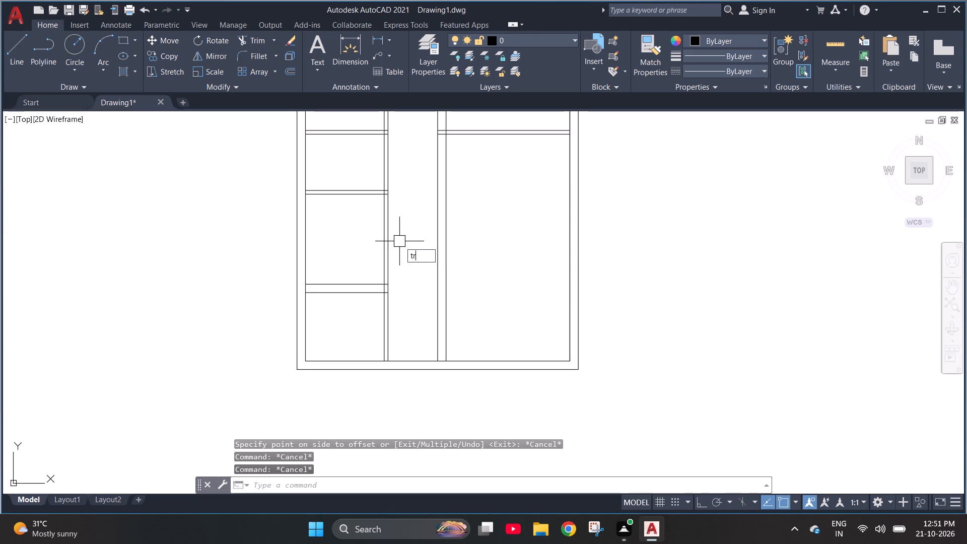
pyautogui.press('space')
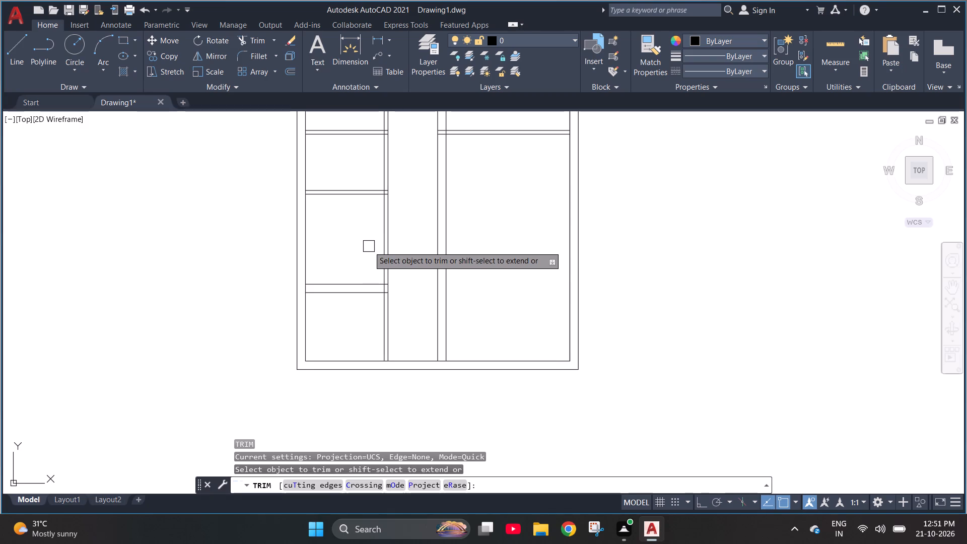
pyautogui.click(364, 247)
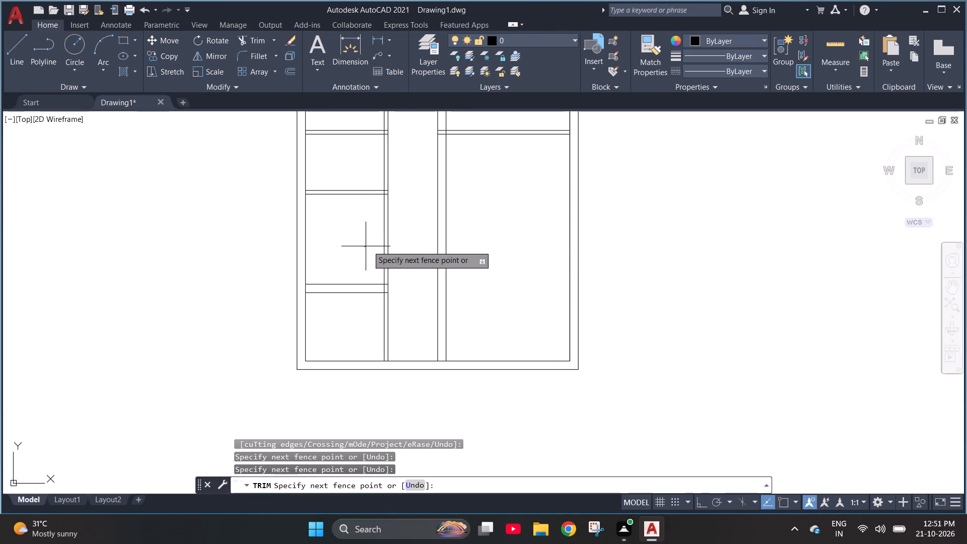
pyautogui.click(402, 250)
pyautogui.click(404, 306)
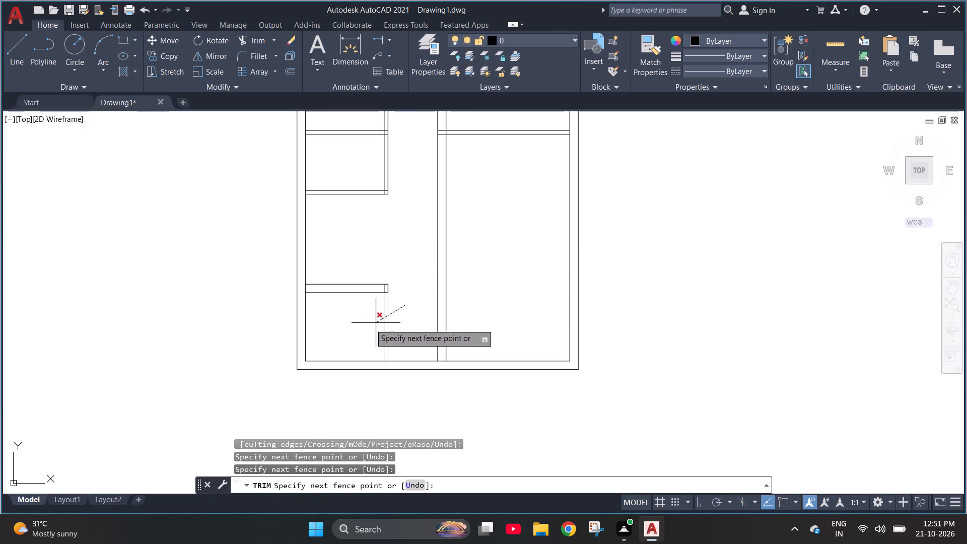
pyautogui.click(370, 324)
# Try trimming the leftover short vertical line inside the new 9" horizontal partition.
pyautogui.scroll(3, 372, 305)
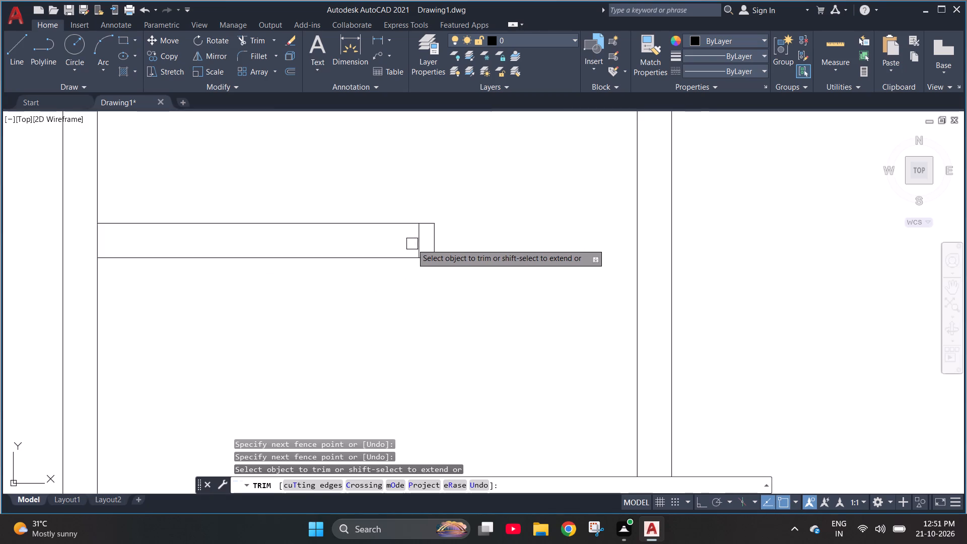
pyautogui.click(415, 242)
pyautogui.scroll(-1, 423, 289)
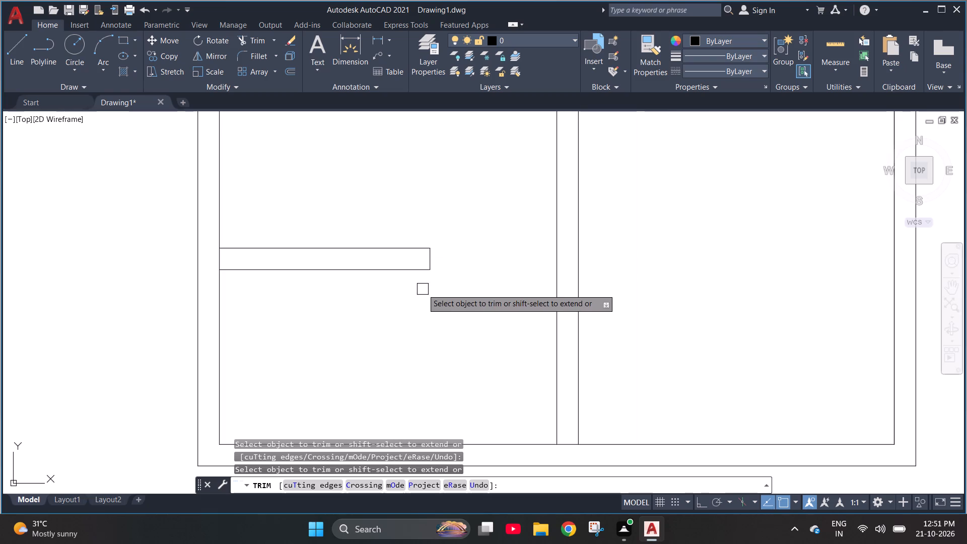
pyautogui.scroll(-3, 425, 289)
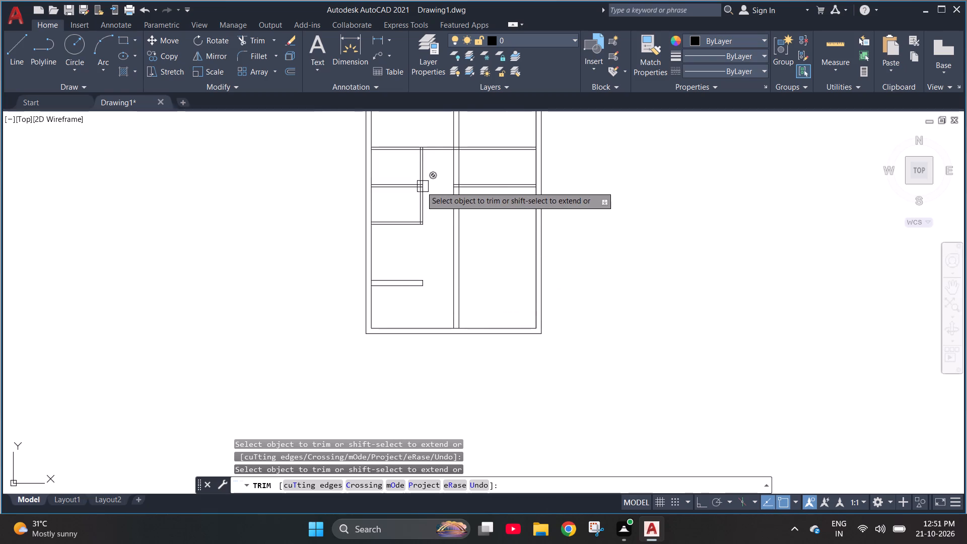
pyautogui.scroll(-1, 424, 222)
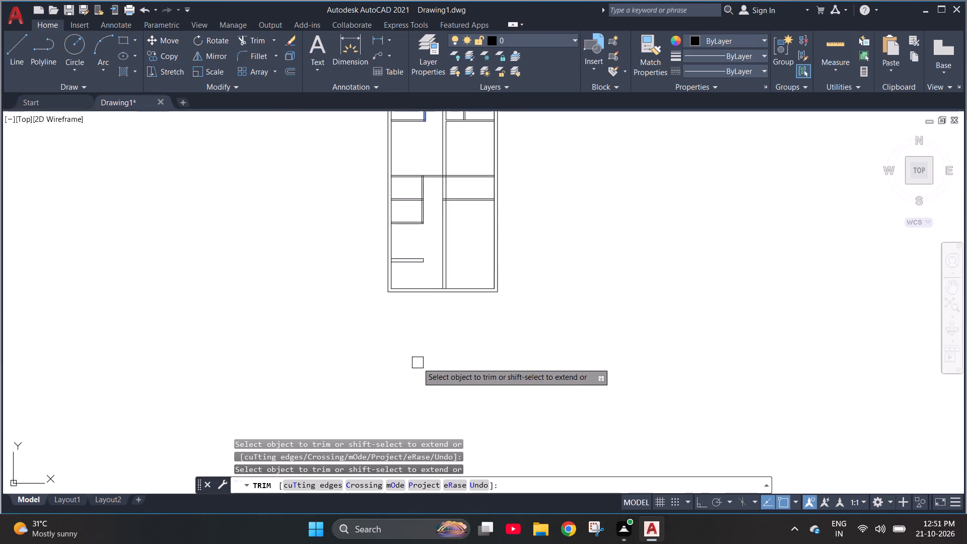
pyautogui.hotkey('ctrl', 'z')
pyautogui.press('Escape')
# Extend both lines of the new 9" horizontal partition to the middle vertical partition.
pyautogui.write('ex')
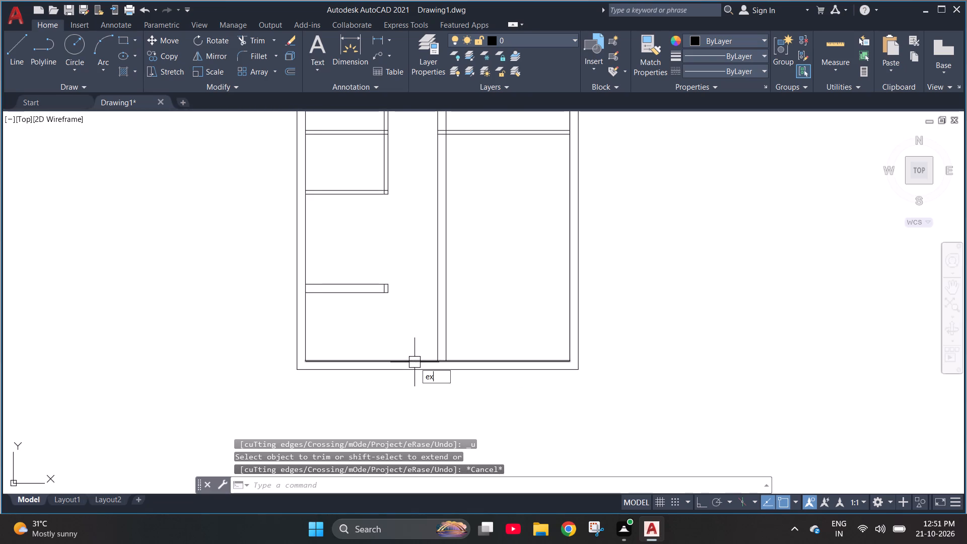
pyautogui.press('space')
pyautogui.click(365, 282)
pyautogui.click(369, 292)
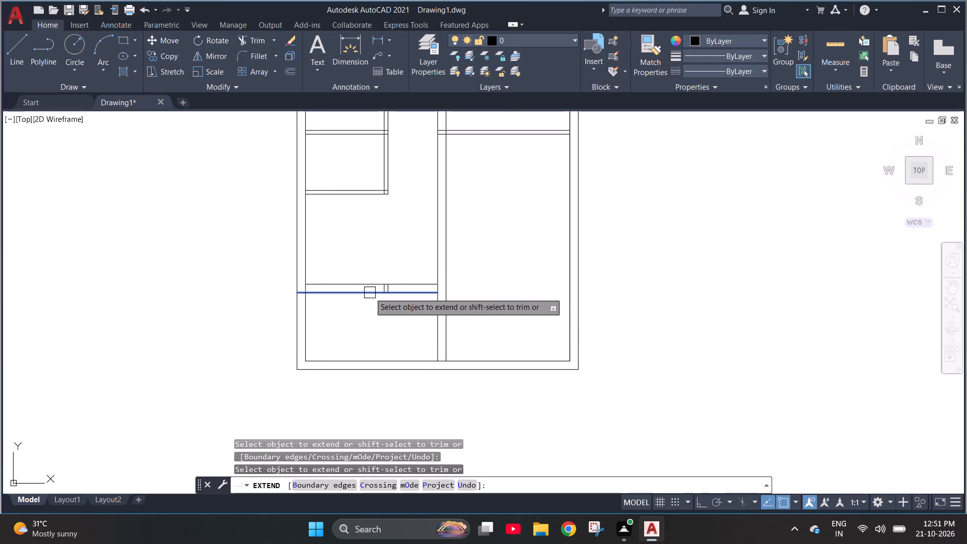
pyautogui.press('Escape')
# Trim the leftover short vertical pieces inside the extended 9" horizontal partition.
pyautogui.press('`')
pyautogui.press('r')
pyautogui.press('Escape')
pyautogui.write('tr')
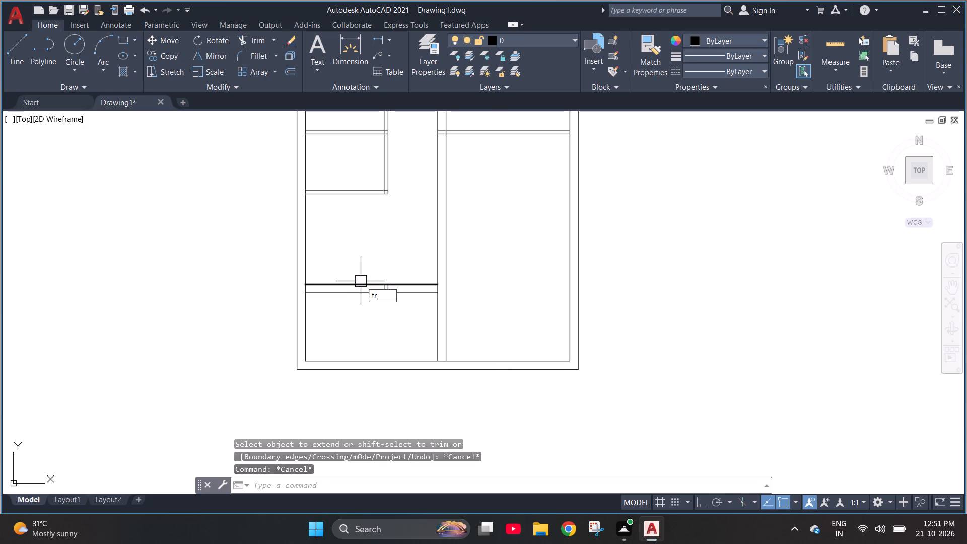
pyautogui.press('space')
pyautogui.scroll(3, 391, 299)
pyautogui.moveTo(388, 258); pyautogui.dragTo(359, 255)
pyautogui.click(333, 255)
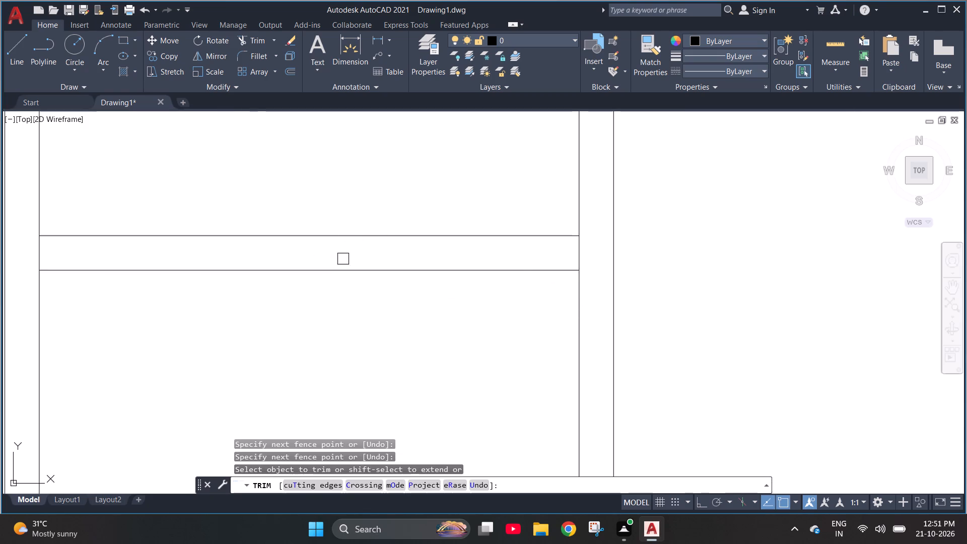
pyautogui.scroll(-1, 382, 276)
pyautogui.press('Escape')
pyautogui.press('Escape')
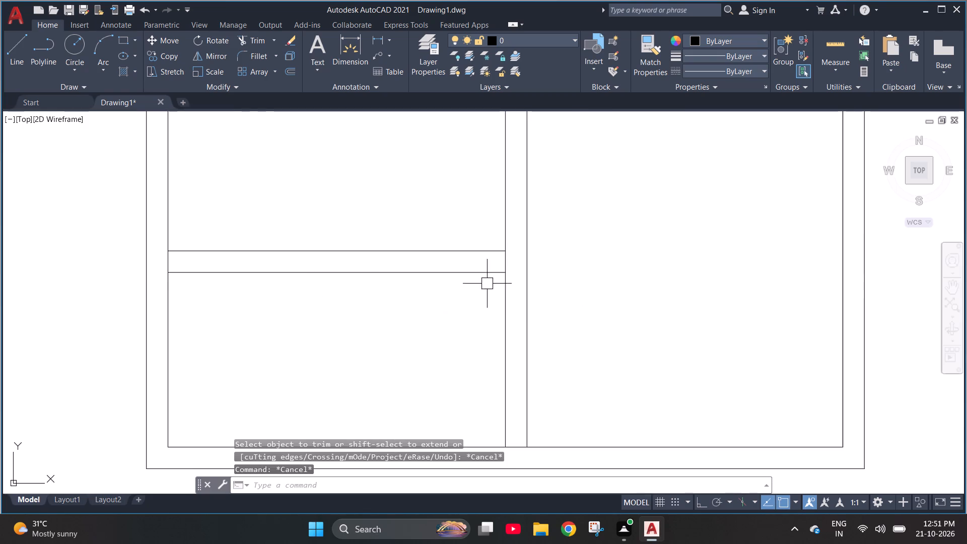
# Extend the lower line of the 9" horizontal partition across the middle partition to its far line.
pyautogui.scroll(-1, 330, 321)
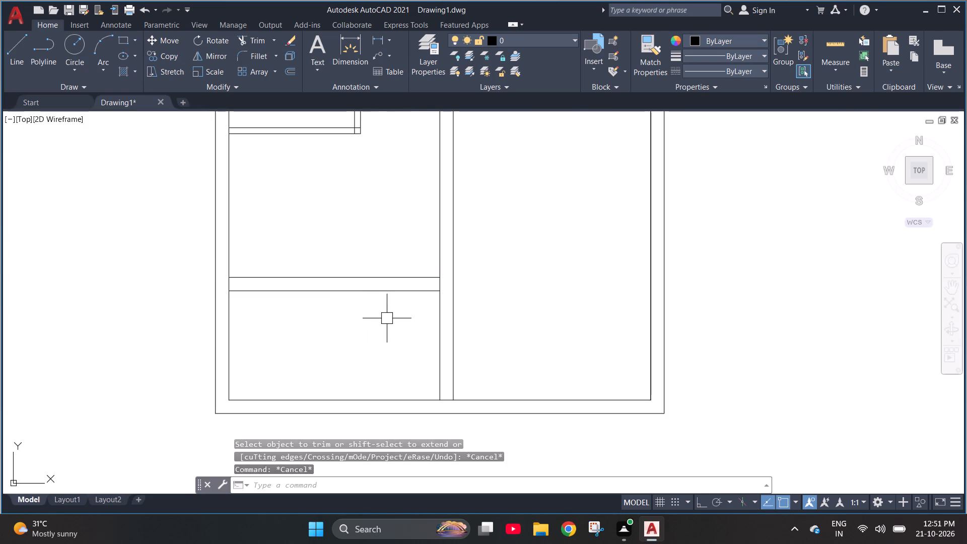
pyautogui.press('Escape')
pyautogui.write('ex')
pyautogui.press('space')
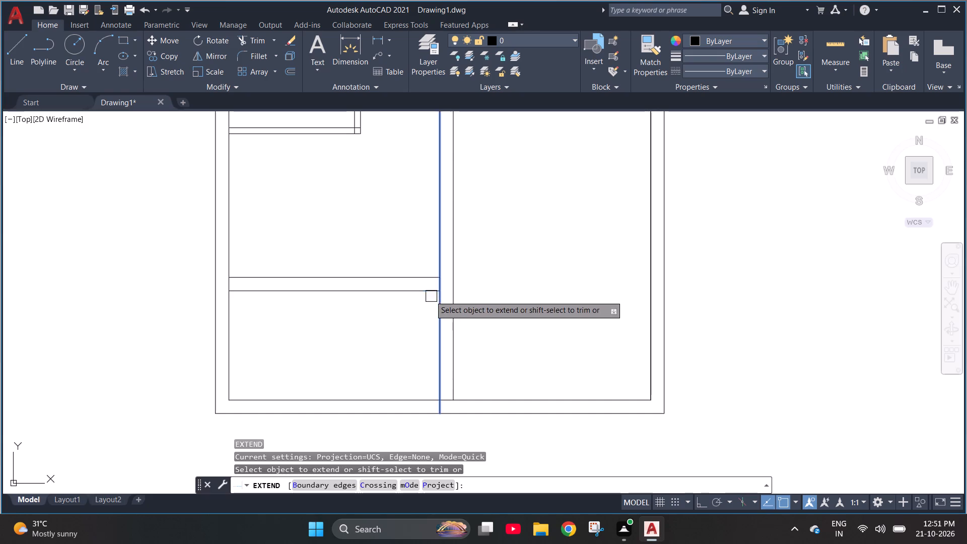
pyautogui.click(424, 288)
pyautogui.press('Escape')
# Trim both lines of the middle vertical partition below the 9" horizontal partition.
pyautogui.press('t')
pyautogui.press('r')
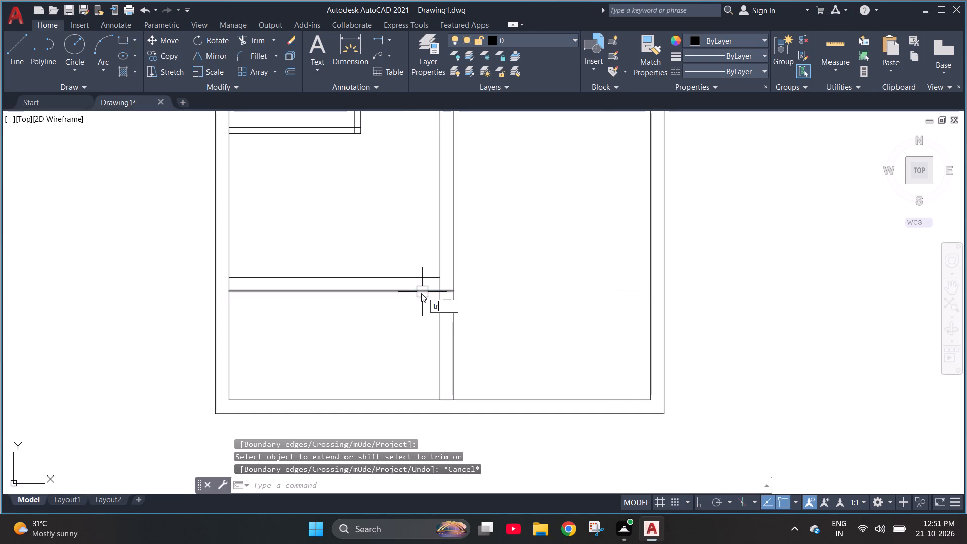
pyautogui.write('r')
pyautogui.press('space')
pyautogui.moveTo(473, 313); pyautogui.dragTo(462, 313)
pyautogui.press('Escape')
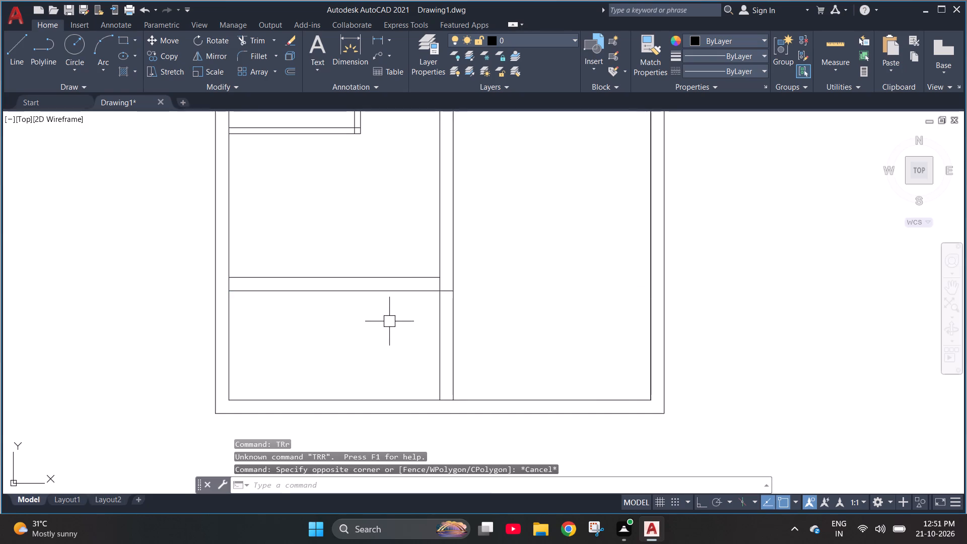
pyautogui.press('t')
pyautogui.press('r')
pyautogui.press('space')
pyautogui.moveTo(475, 316); pyautogui.dragTo(456, 319)
pyautogui.click(377, 332)
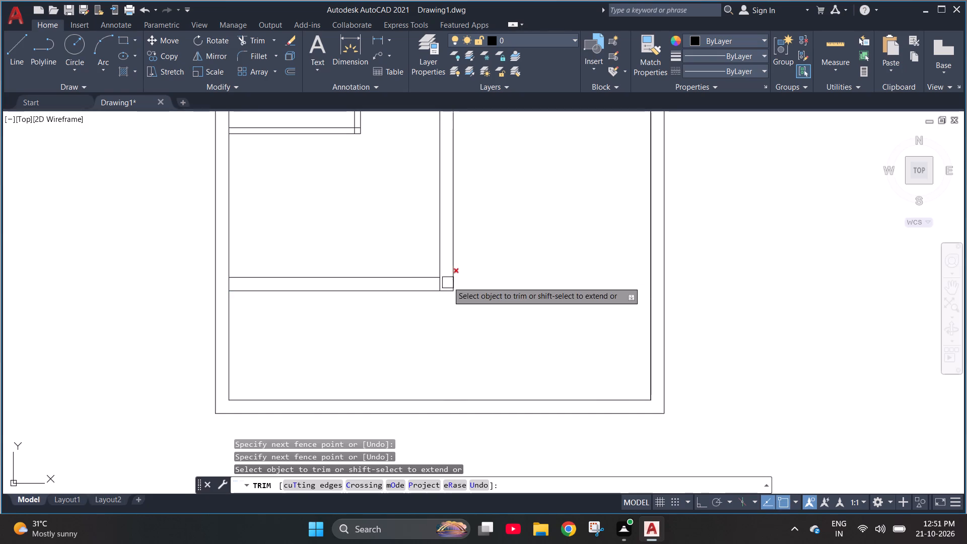
# Extend the upper line of the 9" horizontal partition across to the far line of the middle vertical partition.
pyautogui.scroll(3, 438, 284)
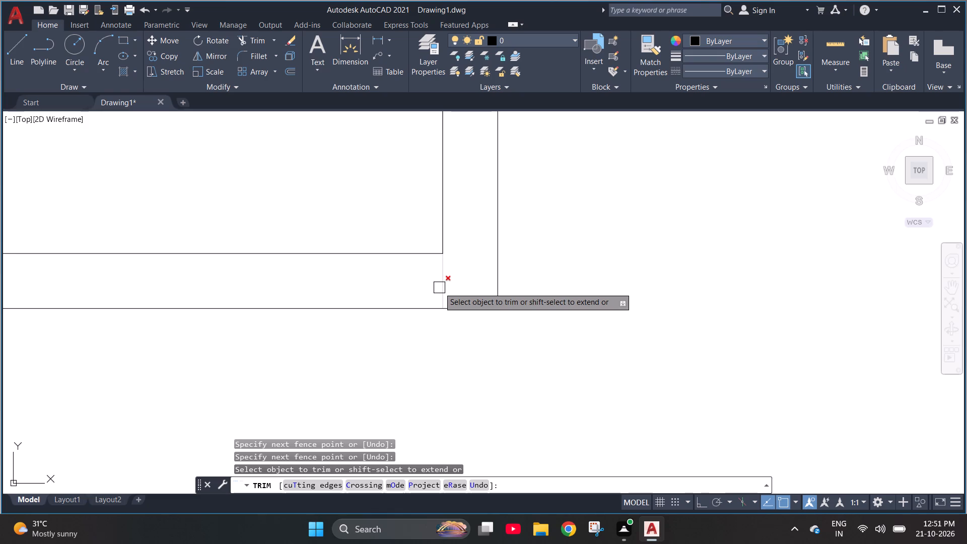
pyautogui.press('Escape')
pyautogui.write('ex')
pyautogui.press('space')
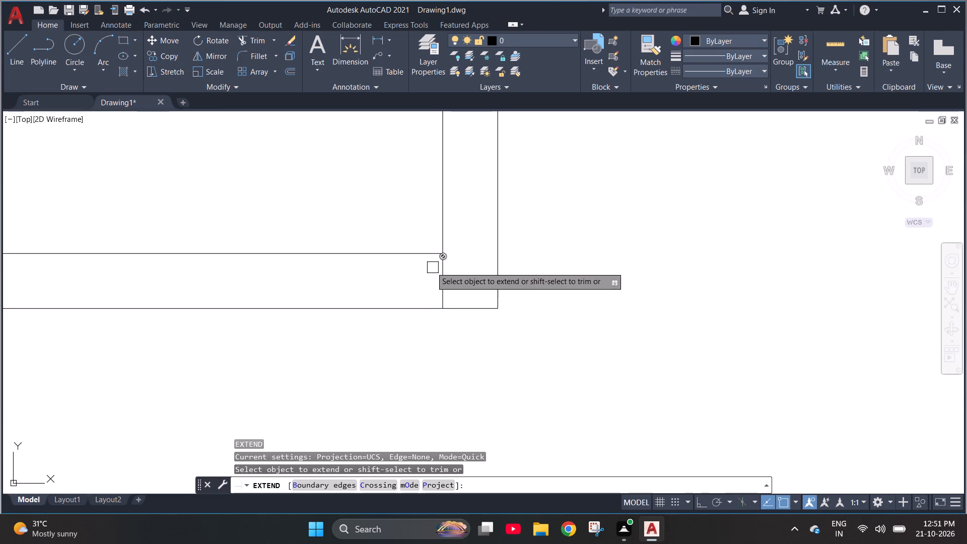
pyautogui.click(421, 253)
pyautogui.press('Escape')
pyautogui.press('Escape')
pyautogui.press('Escape')
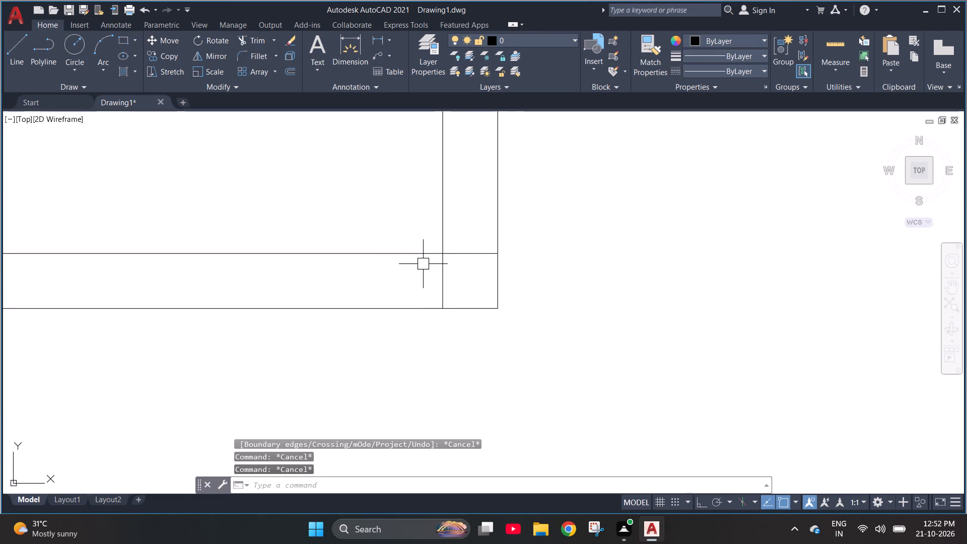
pyautogui.press('Escape')
# Trim the leftover short vertical piece inside the 9" horizontal partition where it meets the middle partition.
pyautogui.write('tr')
pyautogui.press('space')
pyautogui.click(440, 273)
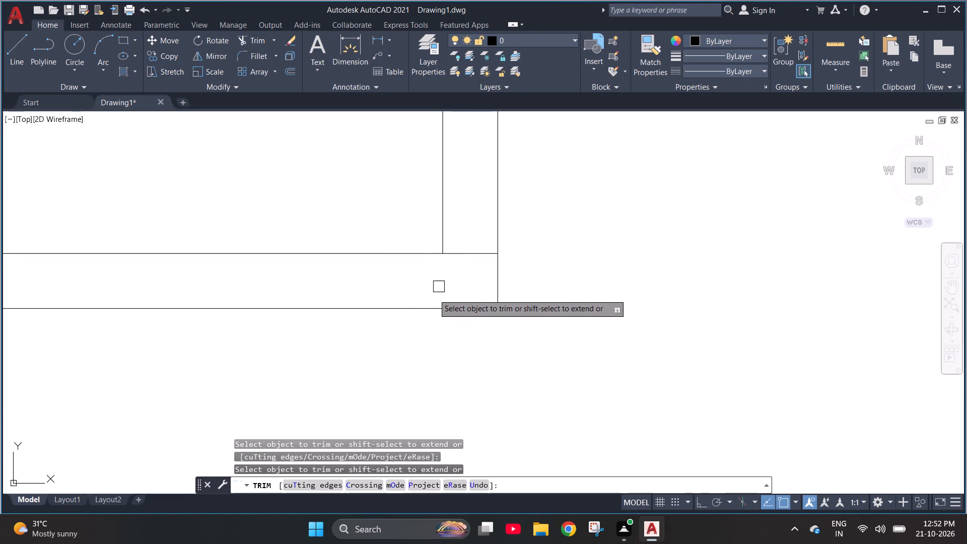
pyautogui.scroll(-2, 425, 304)
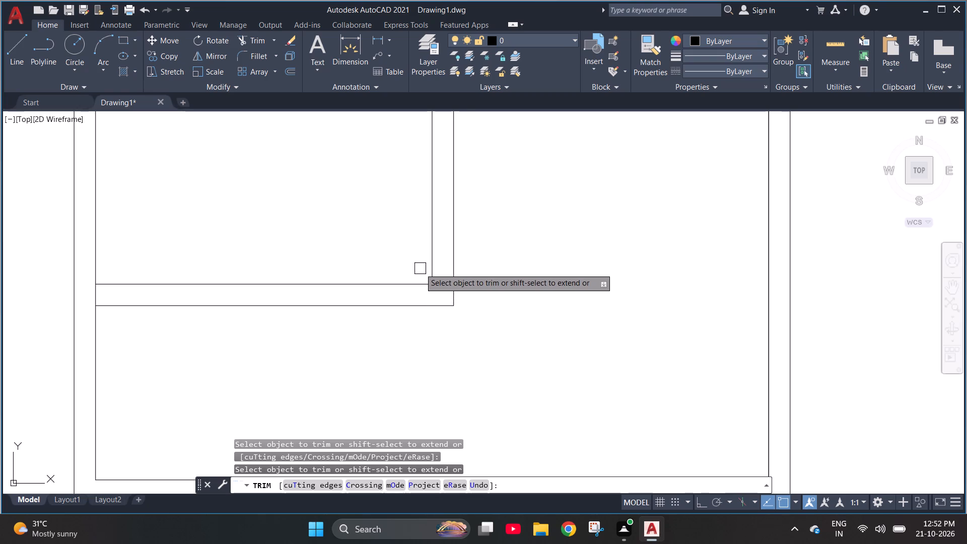
pyautogui.scroll(-2, 378, 260)
pyautogui.scroll(-1, 528, 273)
pyautogui.press('Escape')
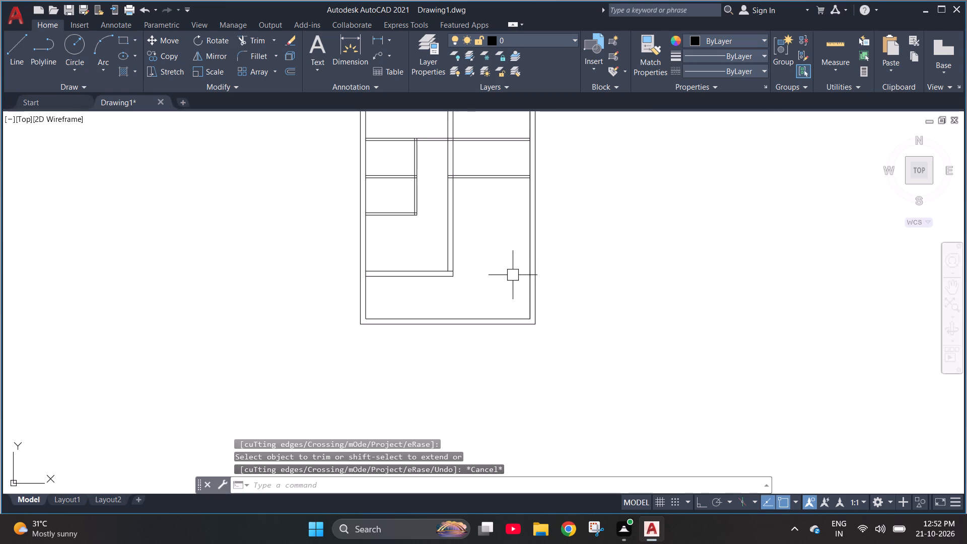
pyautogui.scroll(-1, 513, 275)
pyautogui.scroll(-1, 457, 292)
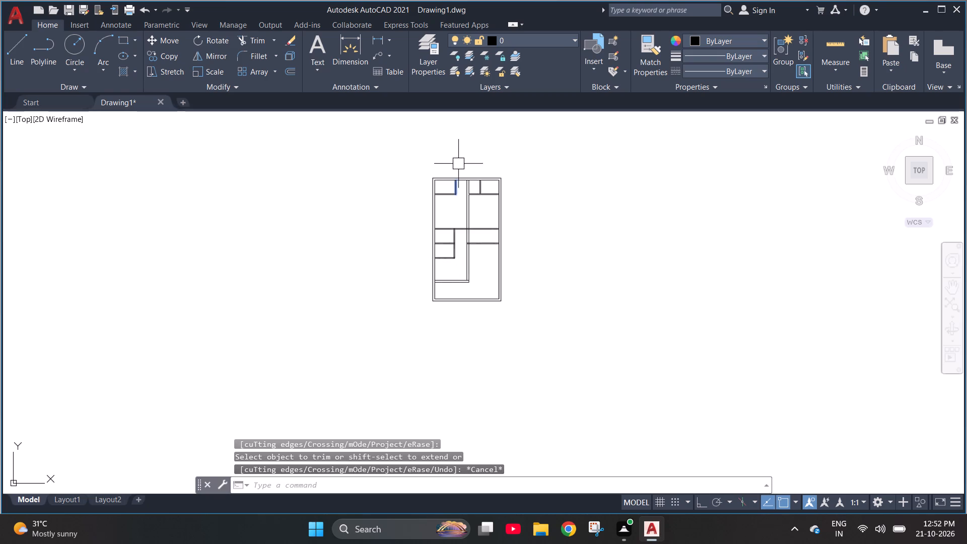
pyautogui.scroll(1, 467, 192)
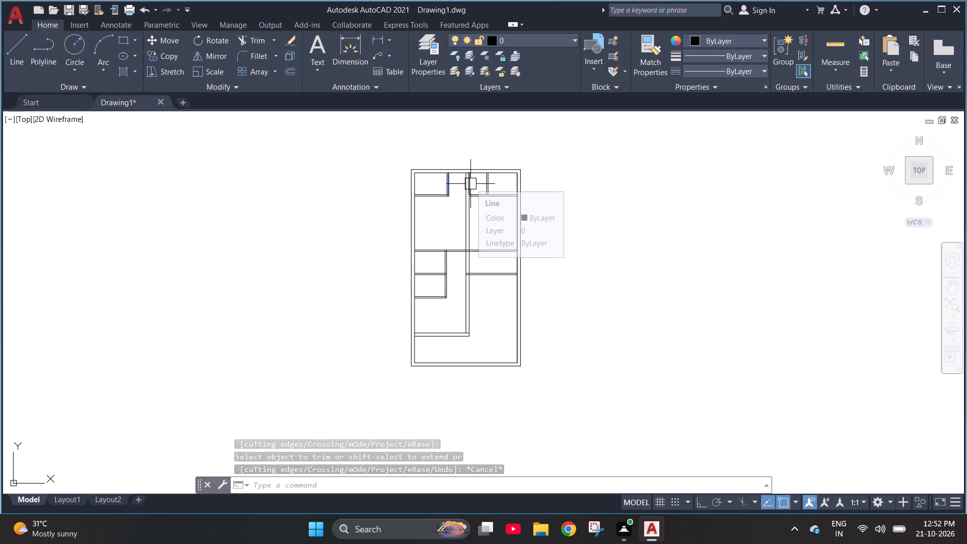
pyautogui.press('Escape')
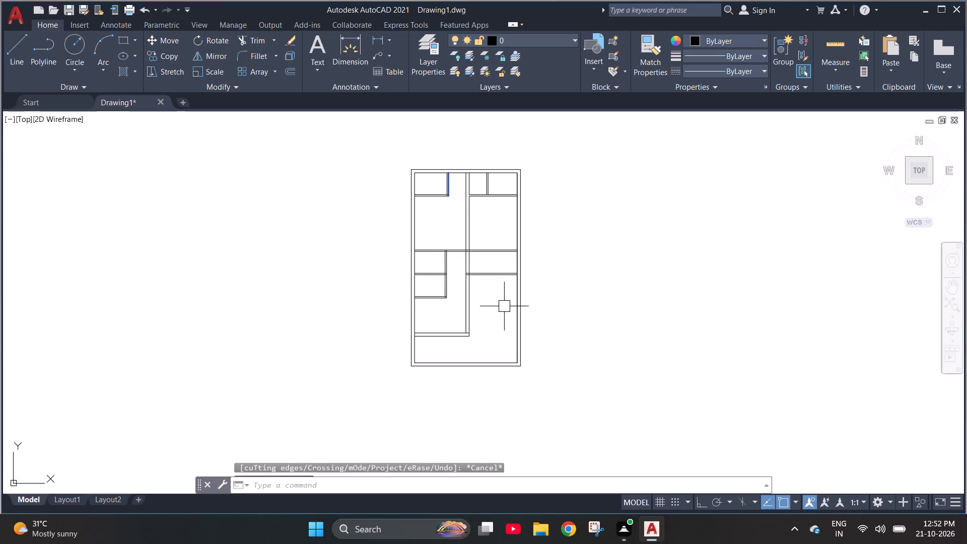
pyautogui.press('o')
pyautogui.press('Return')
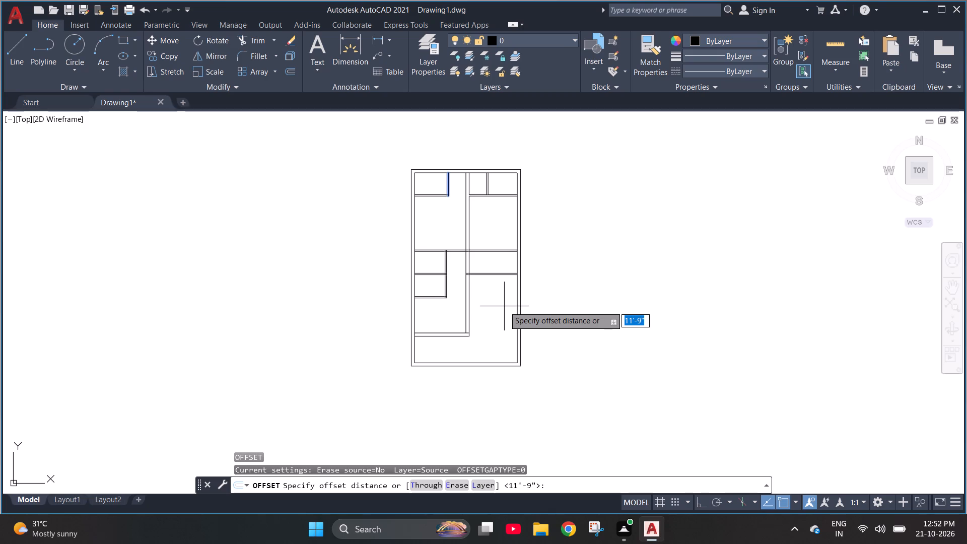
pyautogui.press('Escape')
# Trim away the lower horizontal partition between the middle partition and the east wall, including its short pieces inside the middle partition.
pyautogui.write('tr')
pyautogui.press('space')
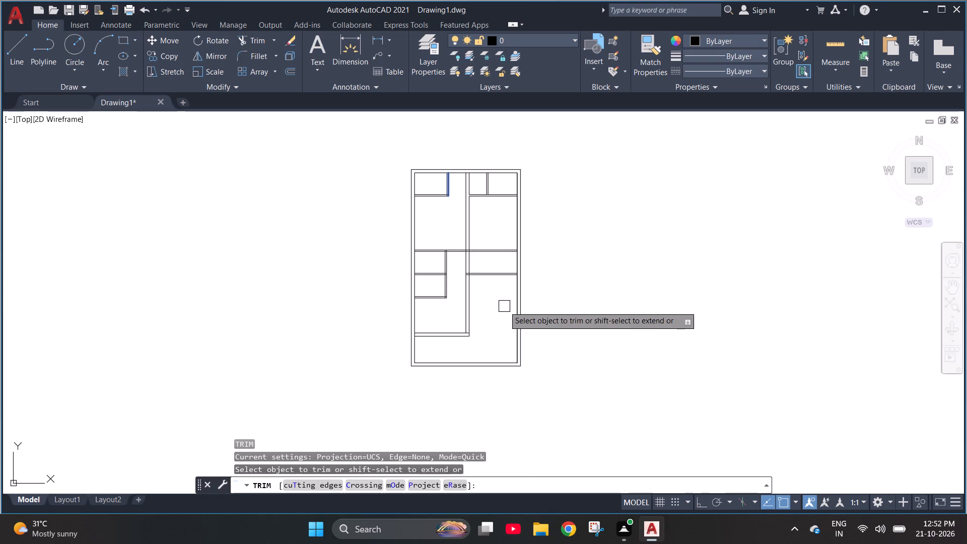
pyautogui.click(497, 285)
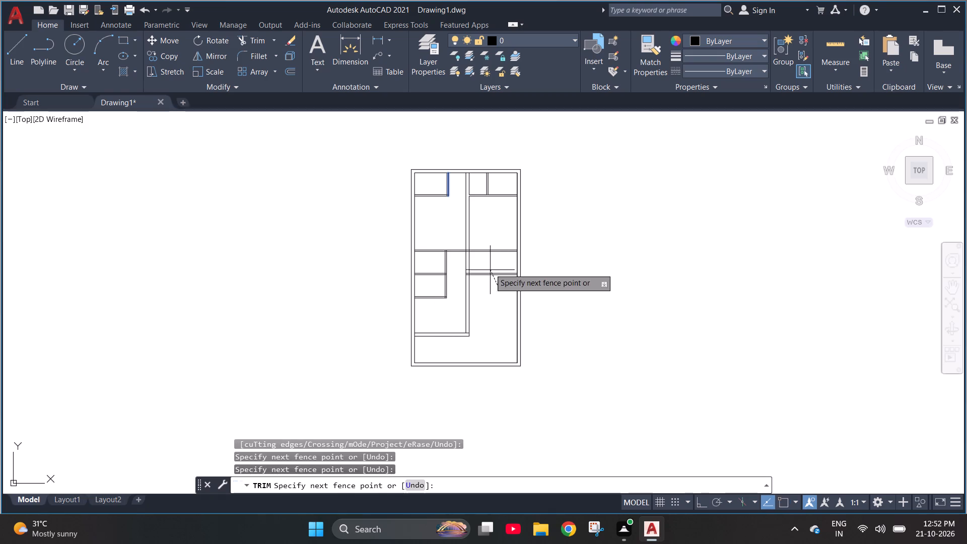
pyautogui.click(486, 259)
pyautogui.scroll(4, 472, 266)
pyautogui.scroll(3, 440, 317)
pyautogui.moveTo(438, 239); pyautogui.dragTo(431, 275)
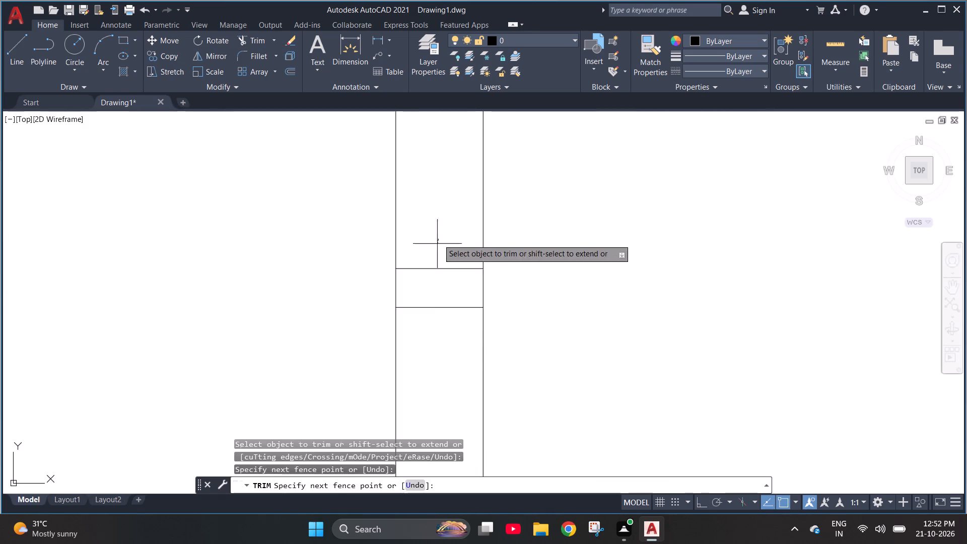
pyautogui.moveTo(431, 275); pyautogui.dragTo(428, 340)
pyautogui.scroll(-5, 442, 330)
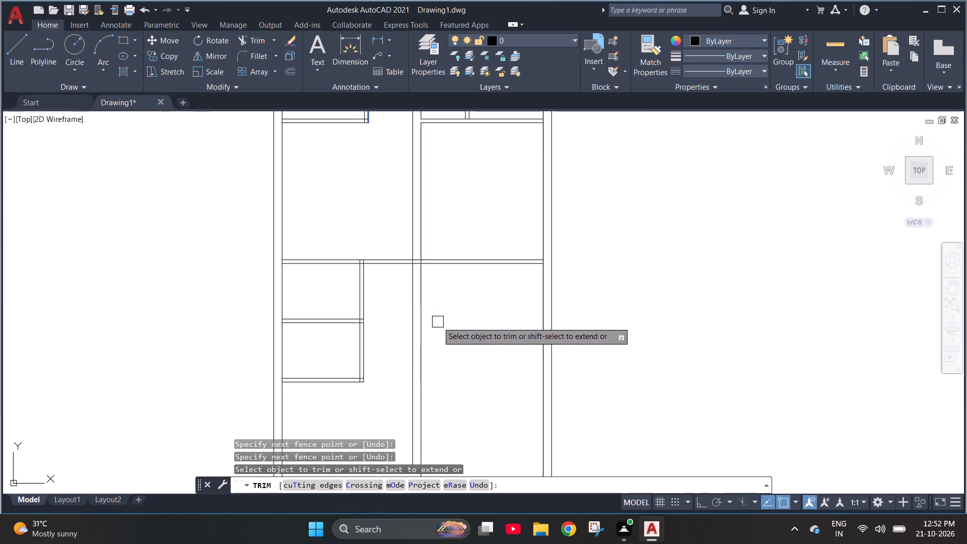
pyautogui.press('Escape')
pyautogui.press('Escape')
pyautogui.press('Escape')
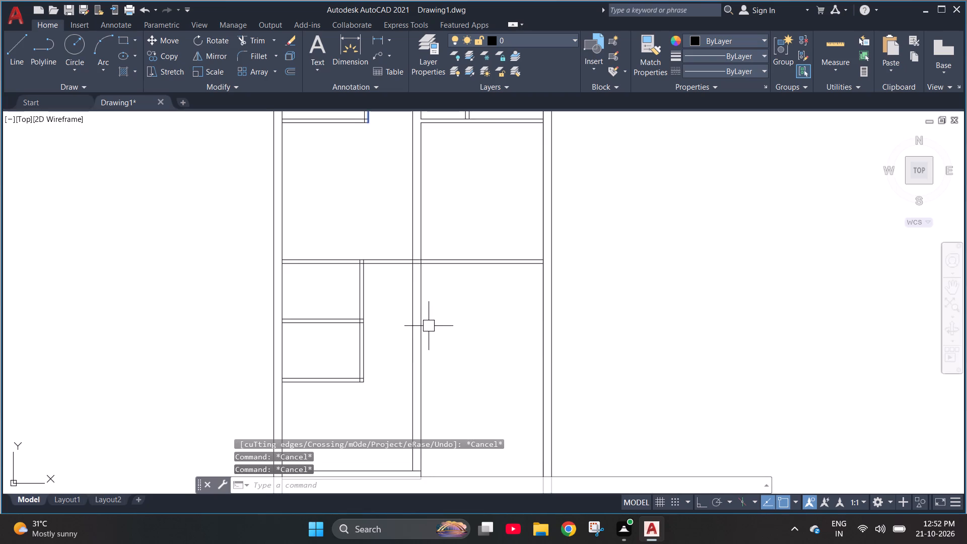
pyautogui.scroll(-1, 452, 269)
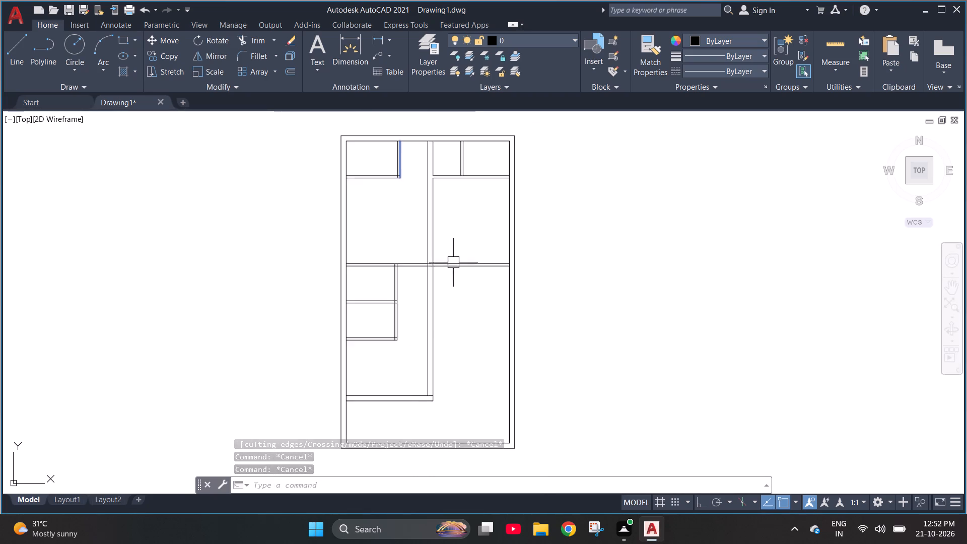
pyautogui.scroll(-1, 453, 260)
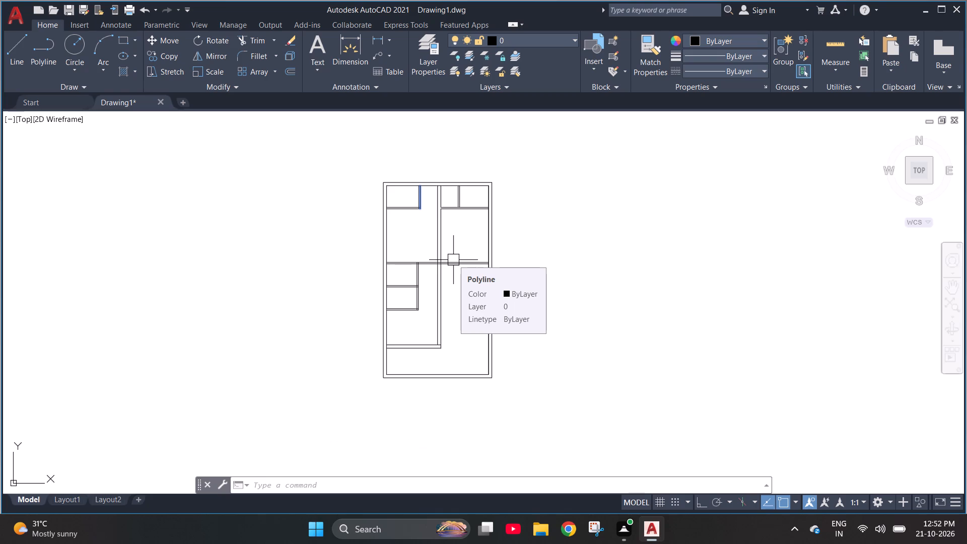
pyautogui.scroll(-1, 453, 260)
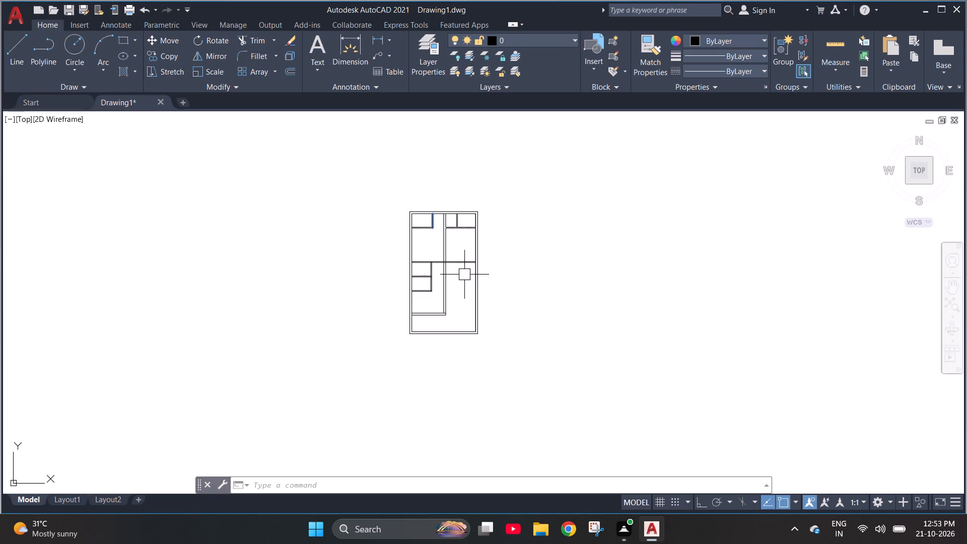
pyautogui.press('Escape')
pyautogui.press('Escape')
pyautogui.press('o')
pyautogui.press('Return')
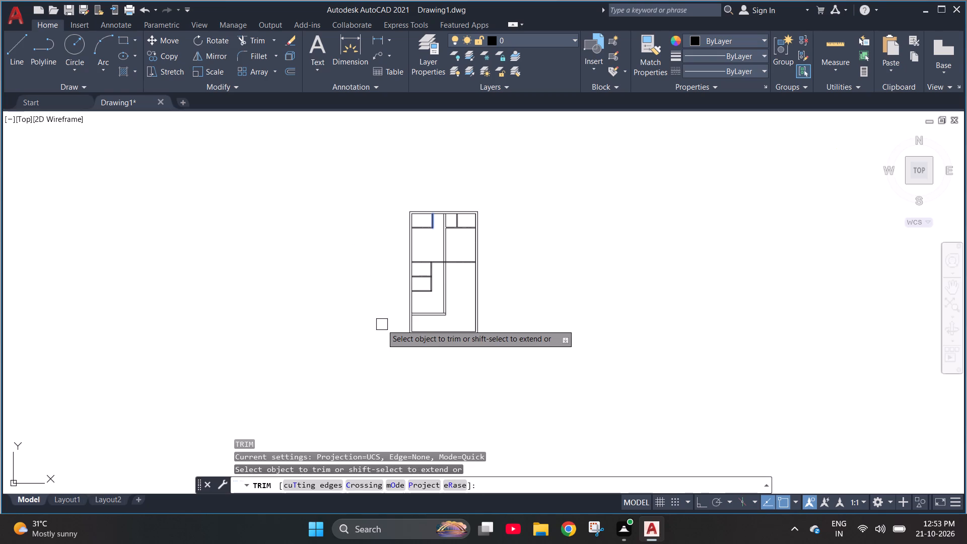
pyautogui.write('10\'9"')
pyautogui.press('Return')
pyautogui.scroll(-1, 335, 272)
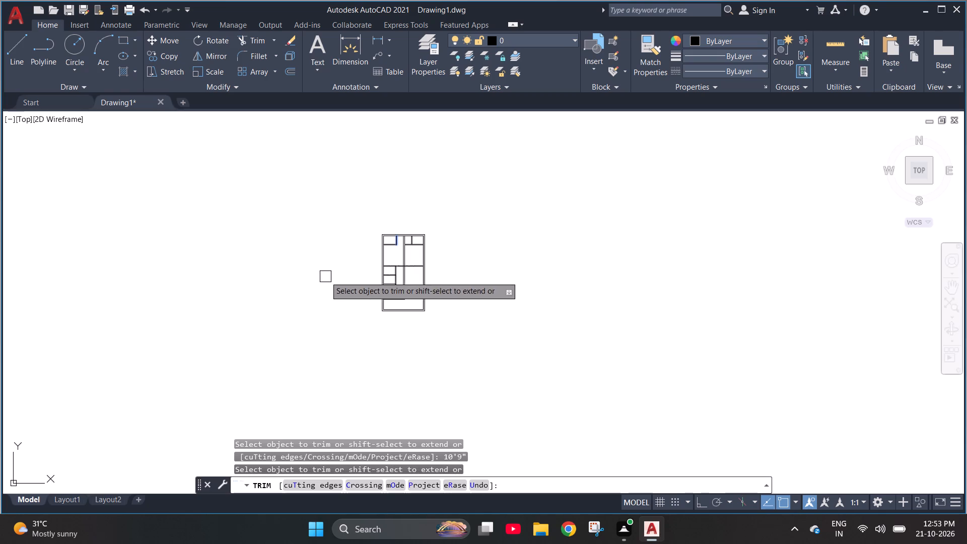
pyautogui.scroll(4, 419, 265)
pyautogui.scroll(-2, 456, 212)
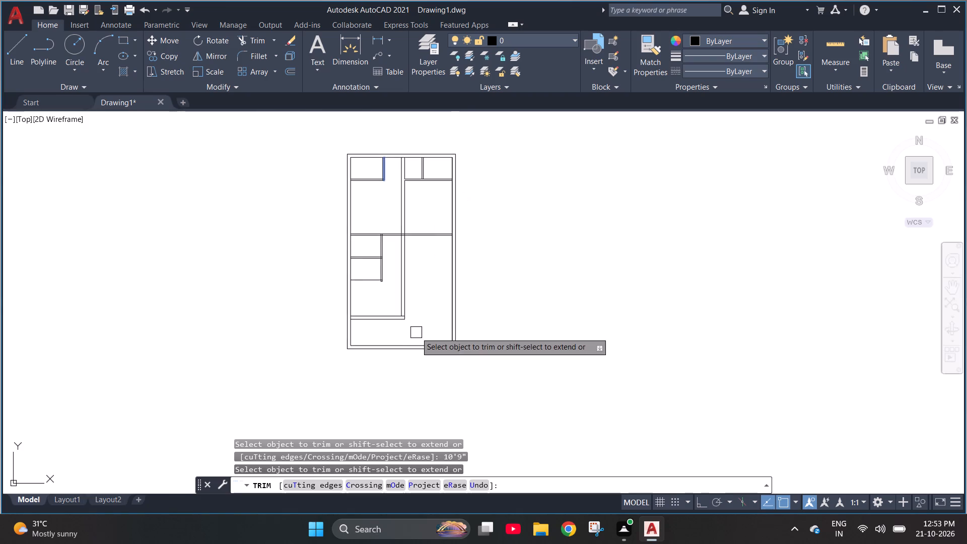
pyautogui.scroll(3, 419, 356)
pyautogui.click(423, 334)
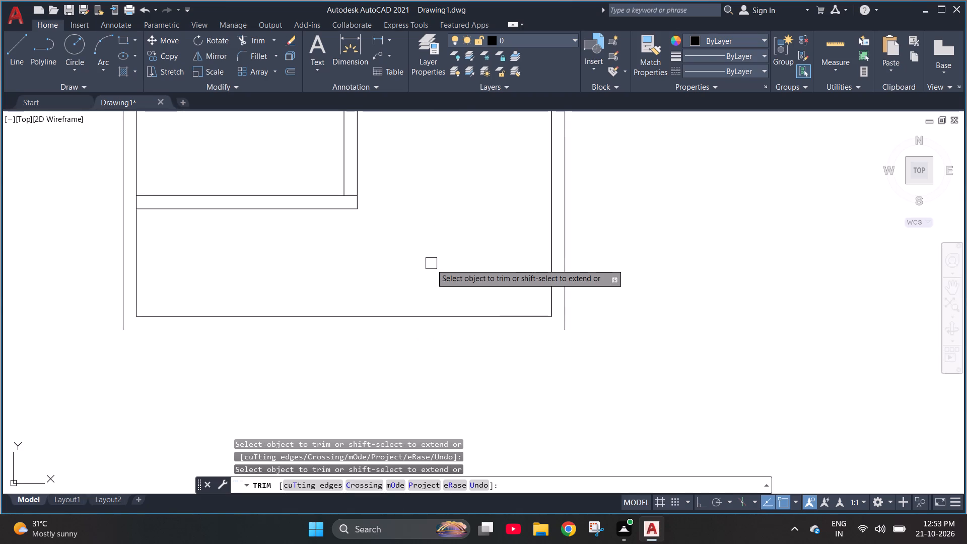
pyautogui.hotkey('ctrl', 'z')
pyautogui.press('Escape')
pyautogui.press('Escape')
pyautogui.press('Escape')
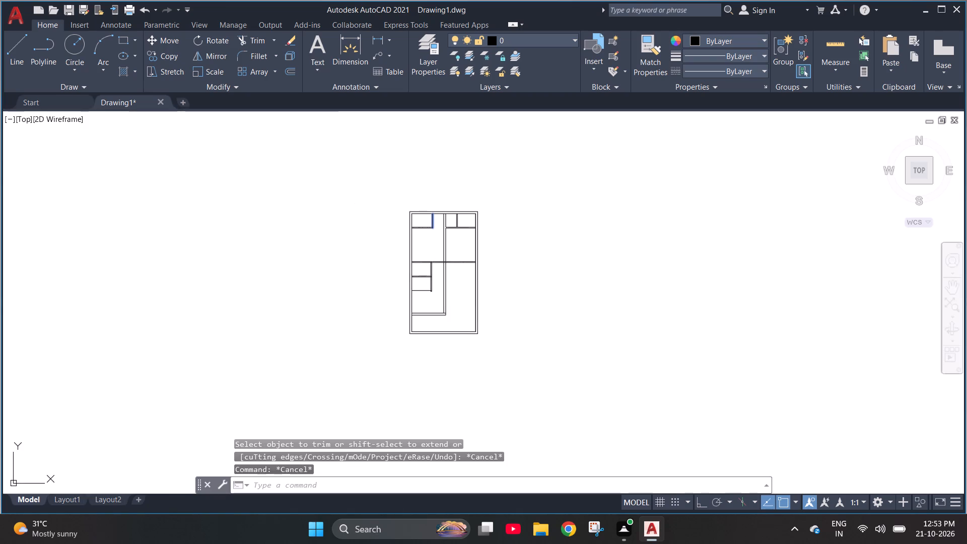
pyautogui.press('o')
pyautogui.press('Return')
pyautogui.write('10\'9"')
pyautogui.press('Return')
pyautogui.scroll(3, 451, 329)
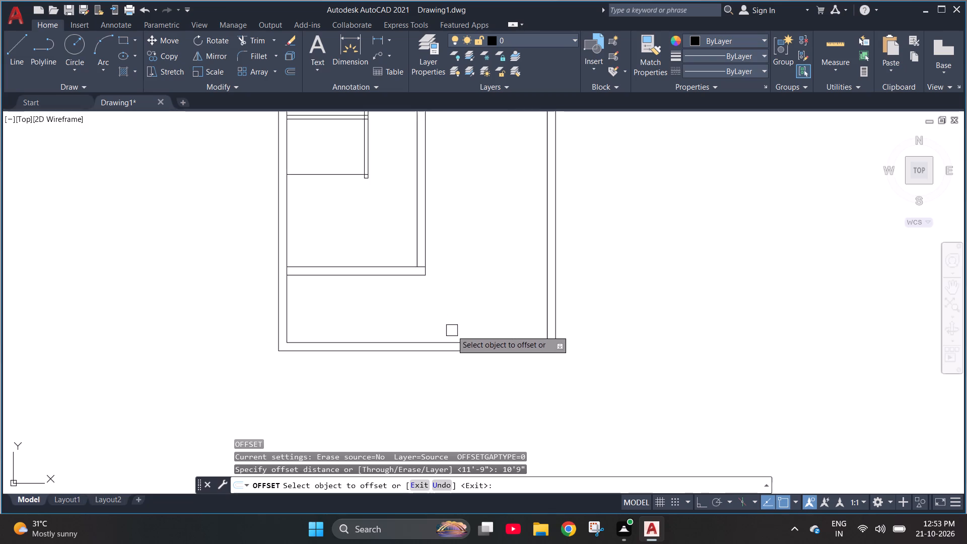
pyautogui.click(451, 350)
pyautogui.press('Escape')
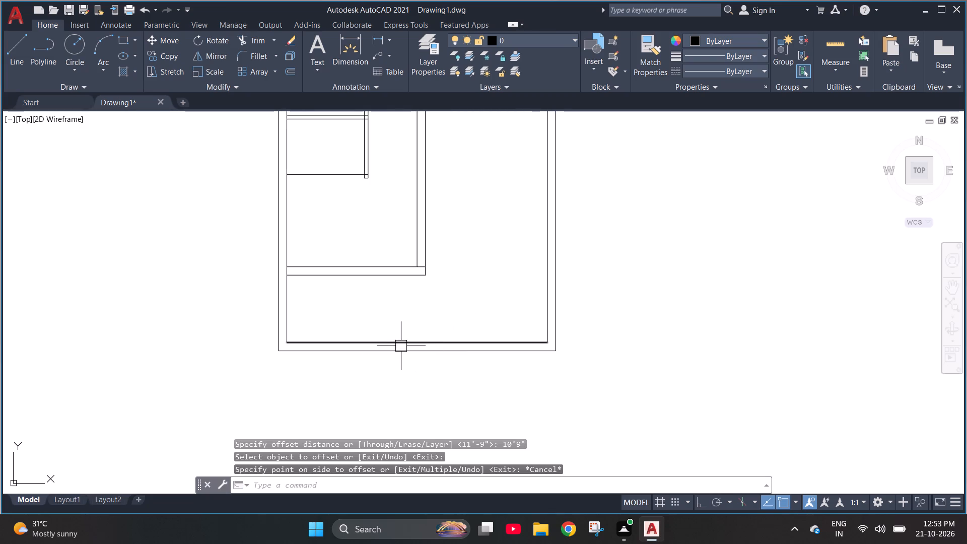
# Draw a 25' line along the outline's bottom outer edge, from its southwest corner to its southeast corner.
pyautogui.press('l')
pyautogui.press('Return')
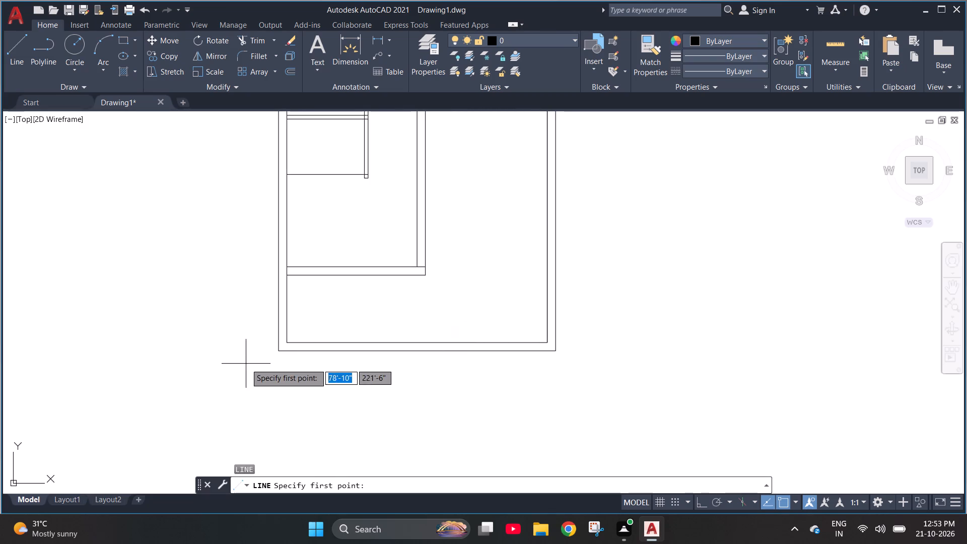
pyautogui.click(279, 351)
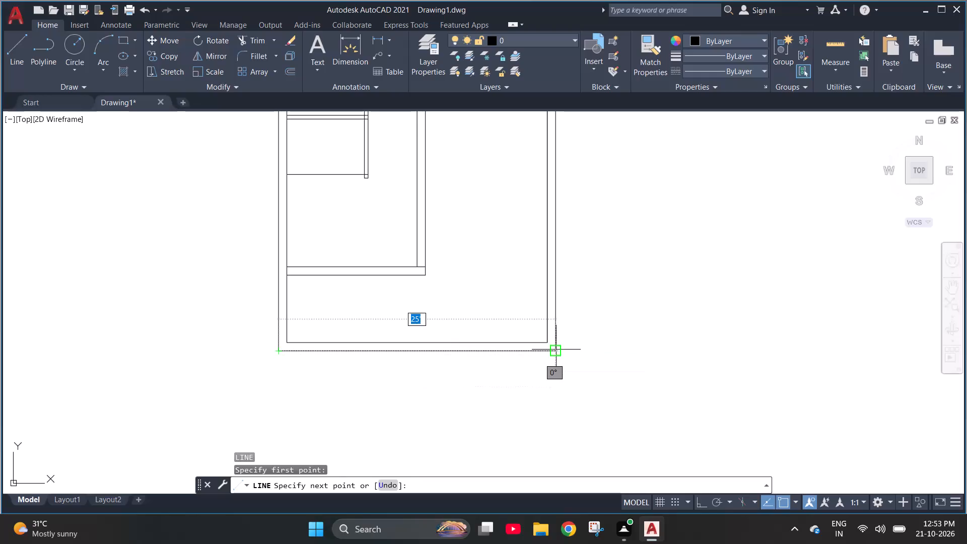
pyautogui.click(556, 349)
pyautogui.press('Escape')
pyautogui.press('Escape')
# Offset the new bottom edge line 10'9" upward into the plan.
pyautogui.press('o')
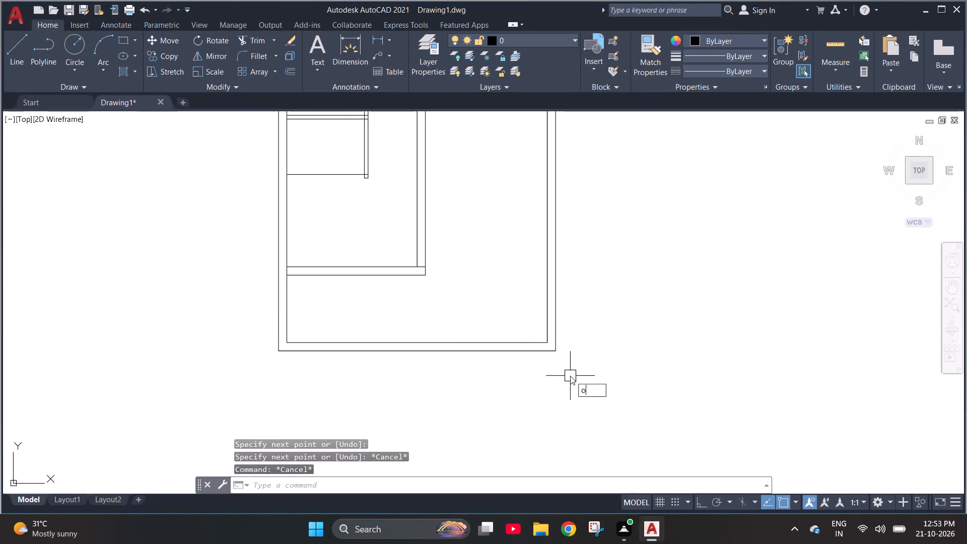
pyautogui.press('Return')
pyautogui.write('10\'9"')
pyautogui.press('Return')
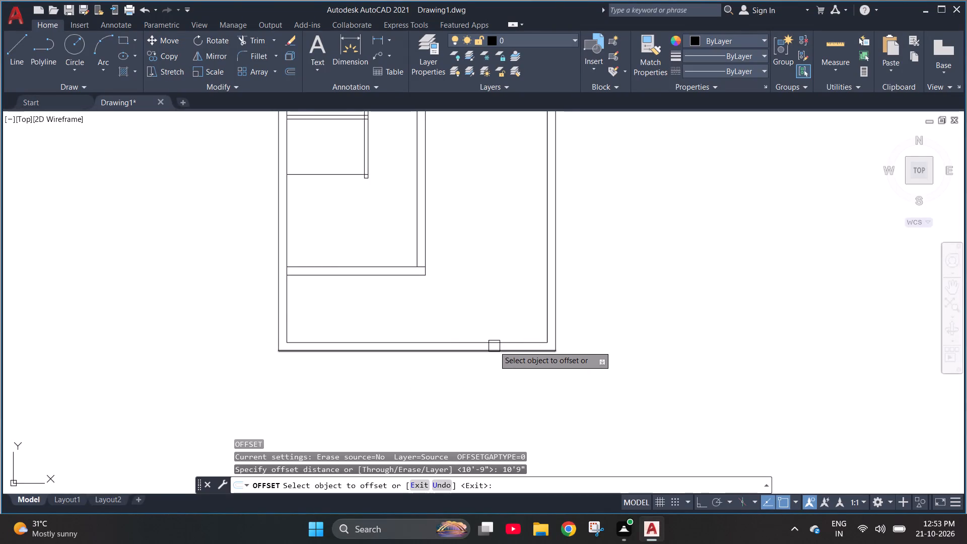
pyautogui.click(492, 348)
pyautogui.scroll(-1, 488, 261)
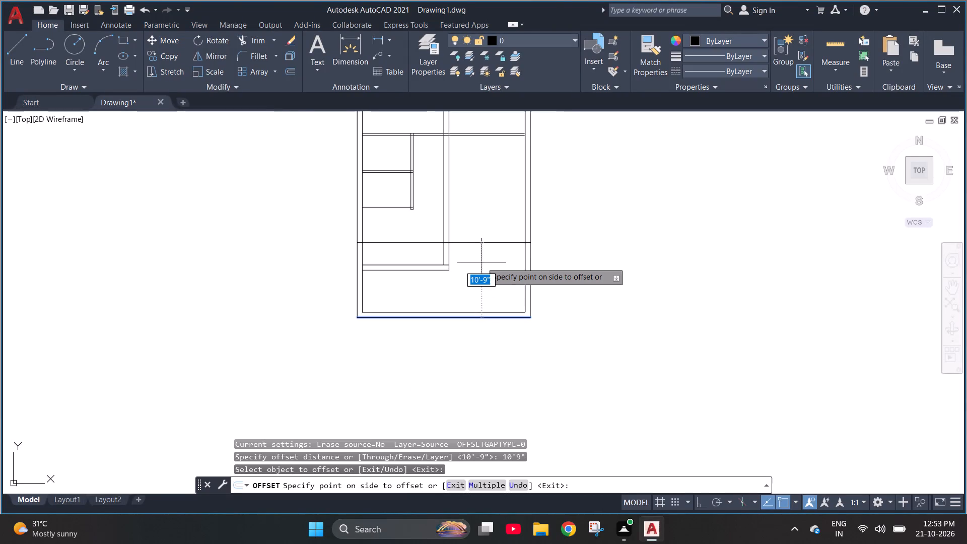
pyautogui.click(483, 253)
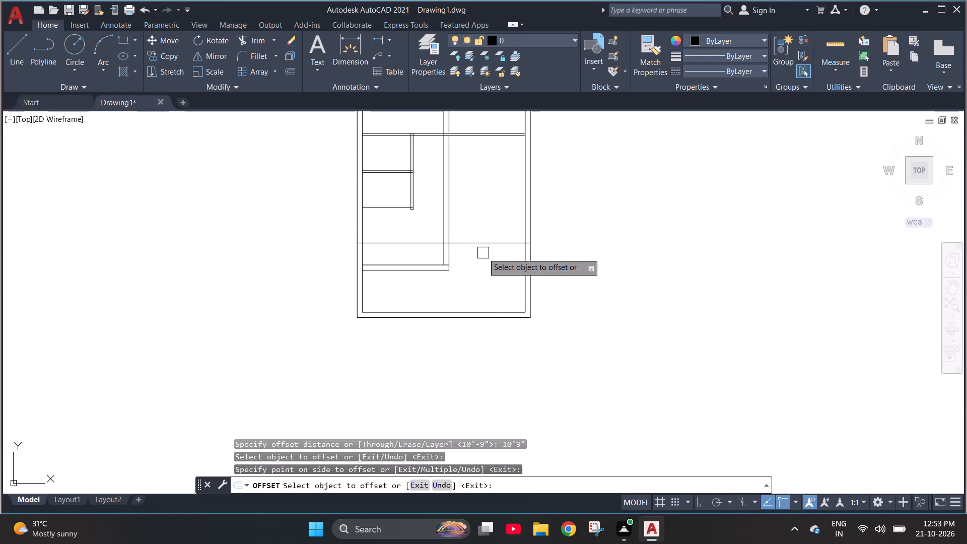
pyautogui.press('Escape')
pyautogui.press('Escape')
# Offset the 10'9" horizontal line upward by 9" to form a partition across the plan's lower part.
pyautogui.press('o')
pyautogui.press('Return')
pyautogui.write('9"')
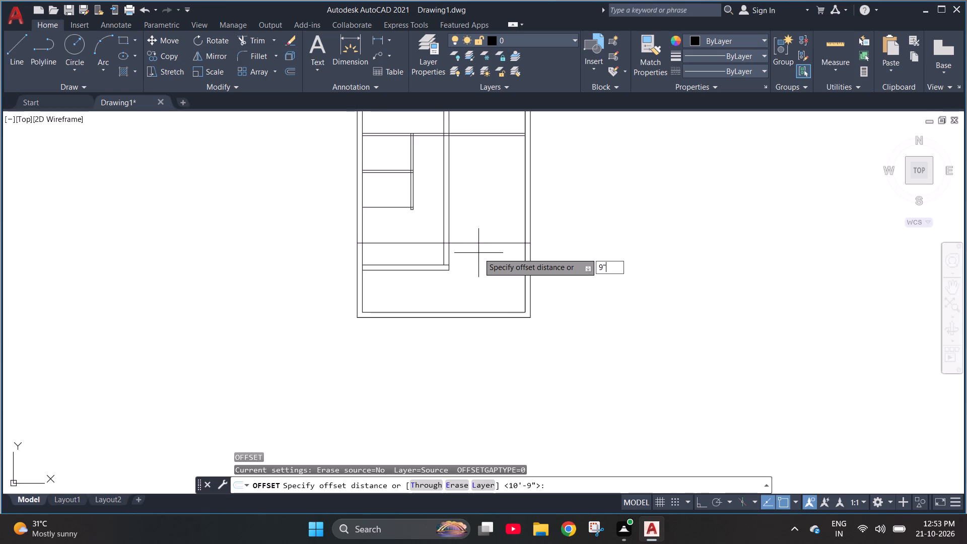
pyautogui.press('Return')
pyautogui.click(496, 247)
pyautogui.click(496, 208)
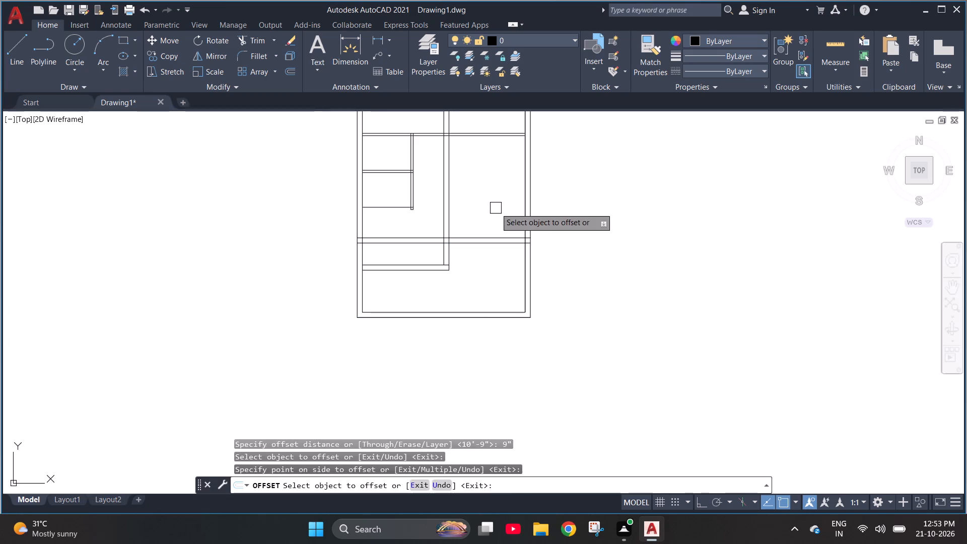
pyautogui.press('Escape')
pyautogui.press('Escape')
# Trim the new 9" partition's lines inside the west outer wall and between that wall and the middle partition.
pyautogui.write('tr')
pyautogui.press('space')
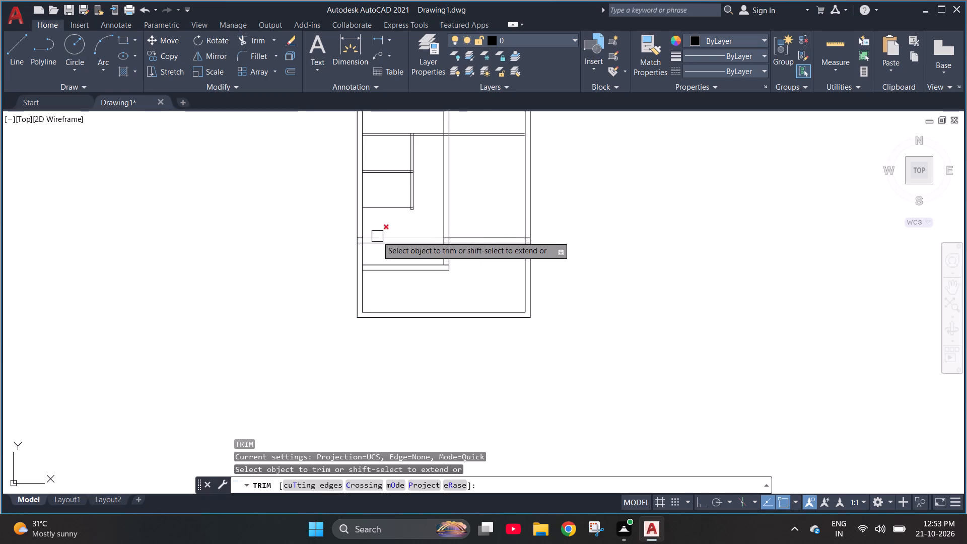
pyautogui.scroll(3, 377, 236)
pyautogui.click(302, 240)
pyautogui.click(304, 262)
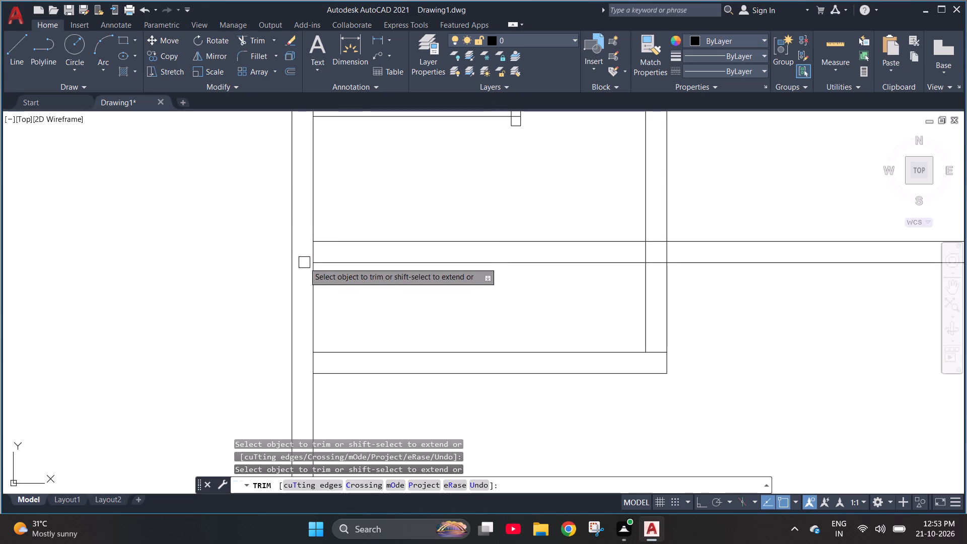
pyautogui.scroll(-1, 393, 271)
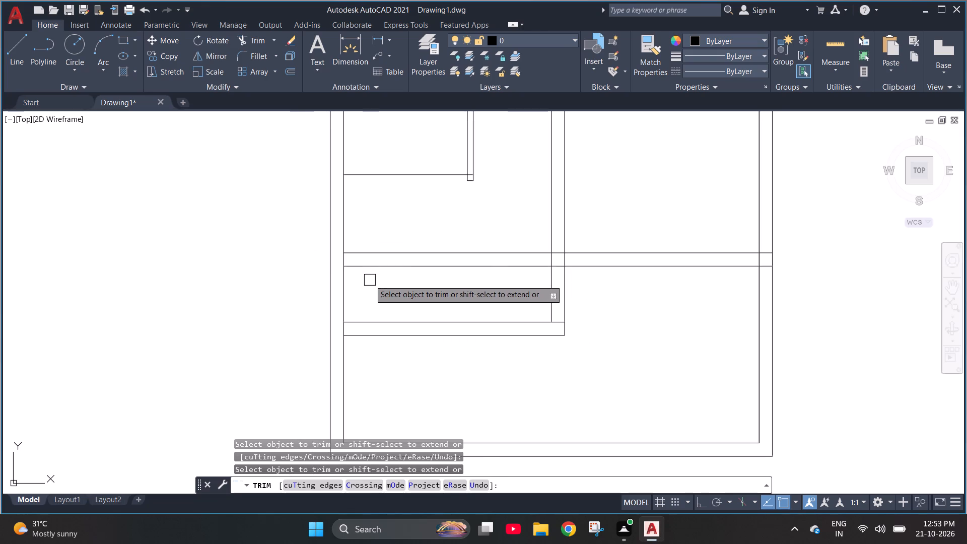
pyautogui.moveTo(370, 280); pyautogui.dragTo(364, 267)
pyautogui.click(355, 212)
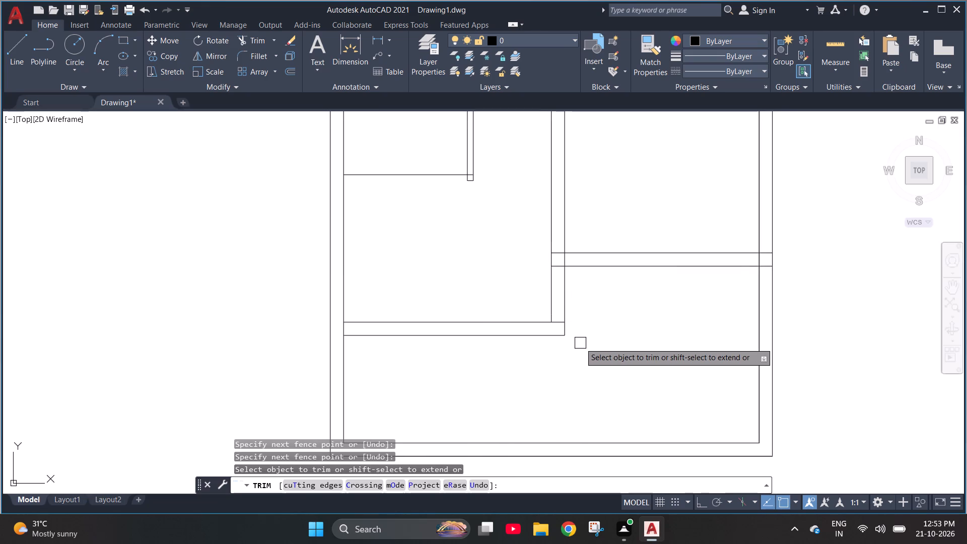
pyautogui.scroll(-2, 551, 330)
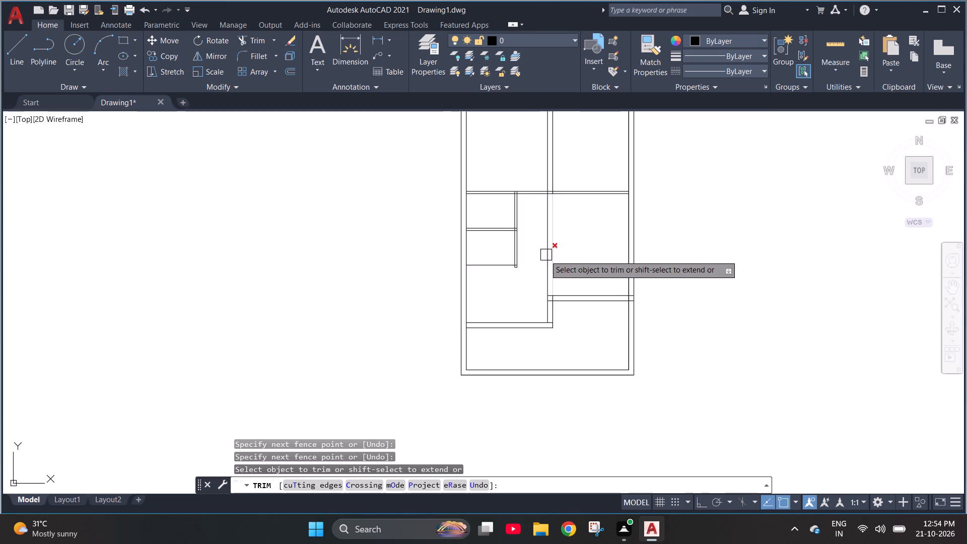
pyautogui.scroll(2, 508, 257)
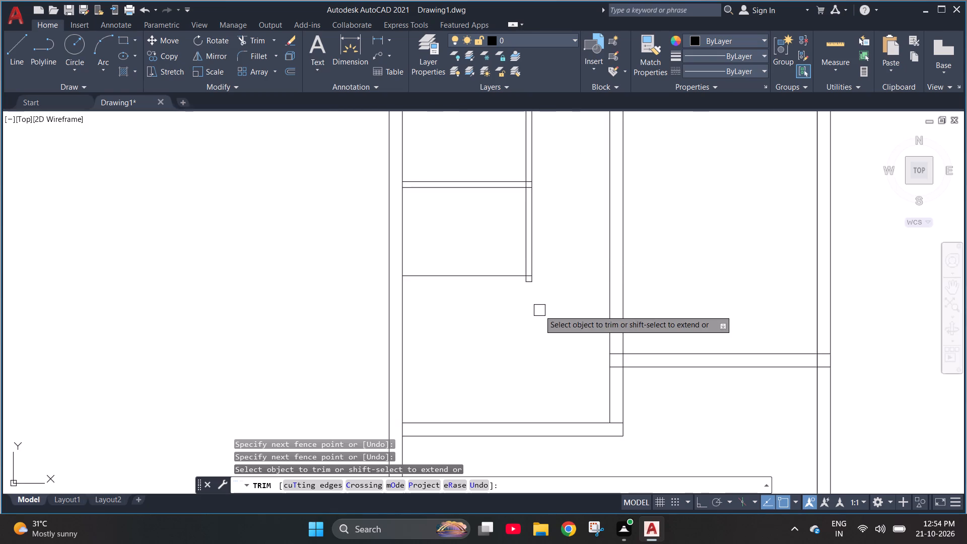
pyautogui.press('Escape')
# Extend the bottom line of the small west room eastward past its 4" vertical partition to the middle partition's far edge.
pyautogui.press('e')
pyautogui.press('x')
pyautogui.press('space')
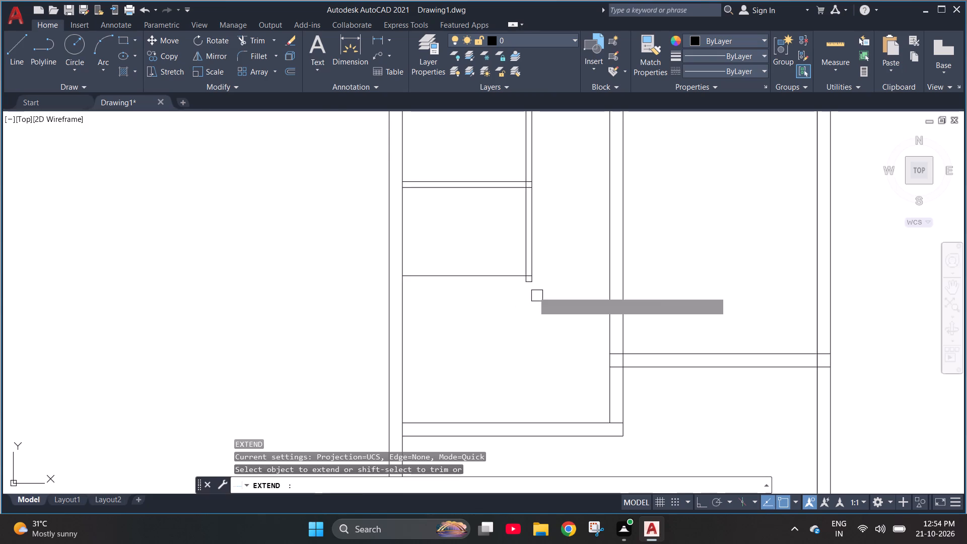
pyautogui.scroll(2, 511, 280)
pyautogui.click(518, 269)
pyautogui.click(688, 266)
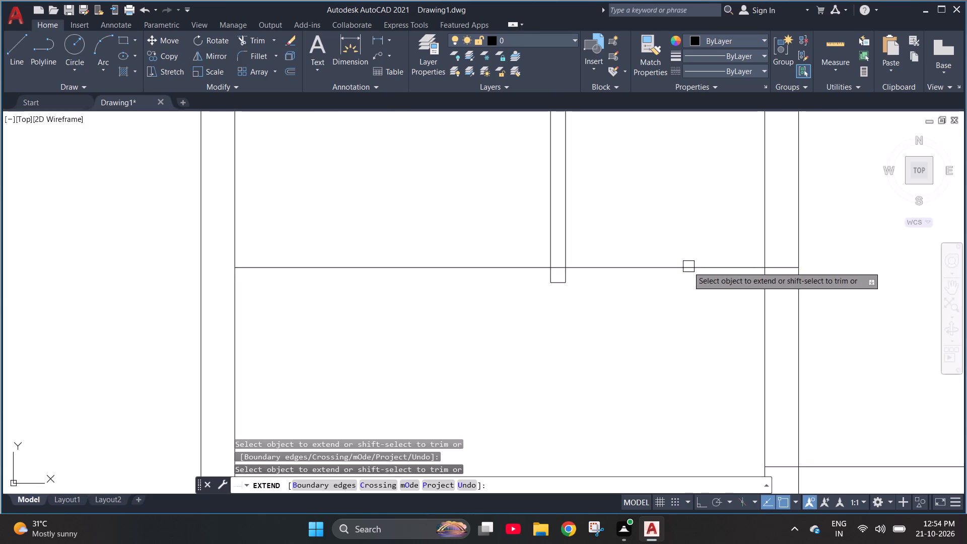
pyautogui.press('Escape')
# Offset the extended horizontal line 4" downward to form the partition below the small west room.
pyautogui.scroll(-1, 464, 289)
pyautogui.scroll(-1, 374, 309)
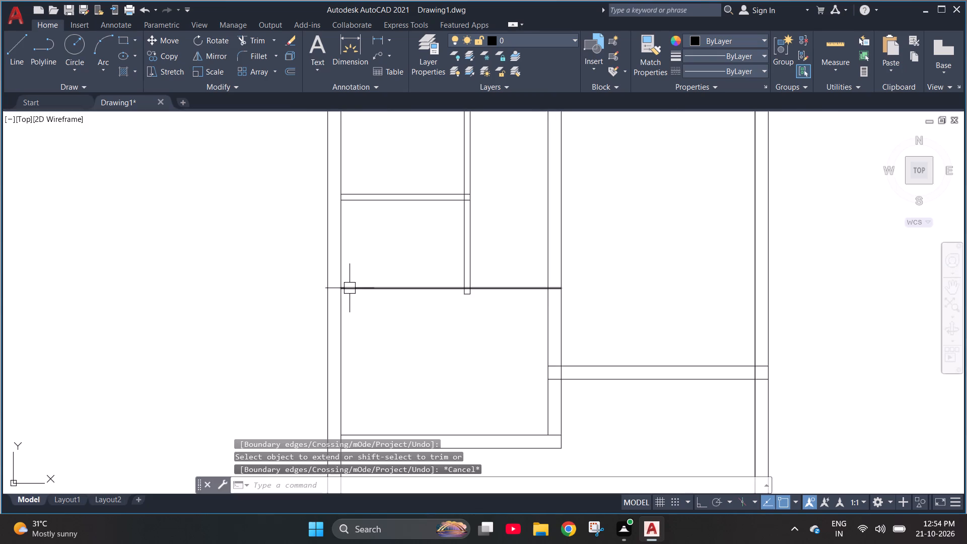
pyautogui.press('o')
pyautogui.press('Return')
pyautogui.write('4"')
pyautogui.press('Return')
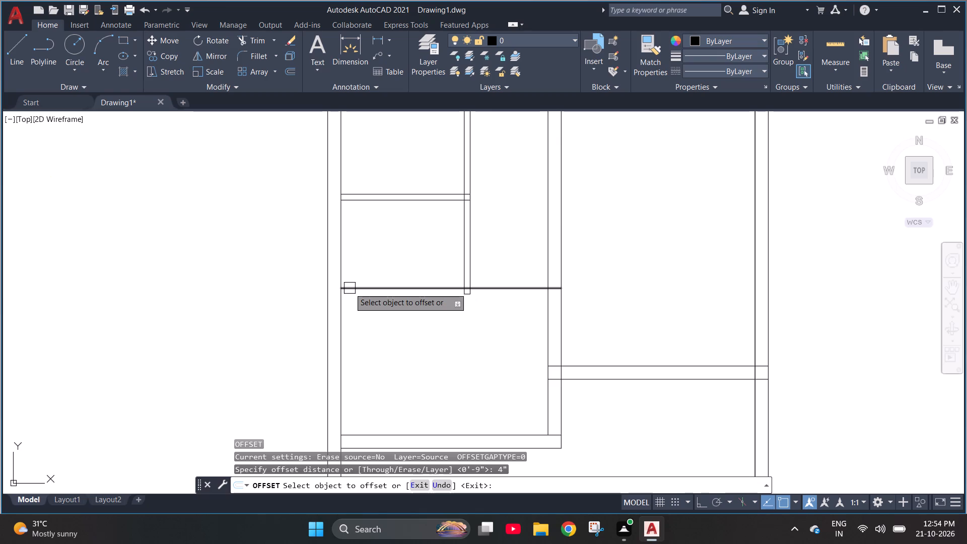
pyautogui.click(403, 293)
pyautogui.click(405, 303)
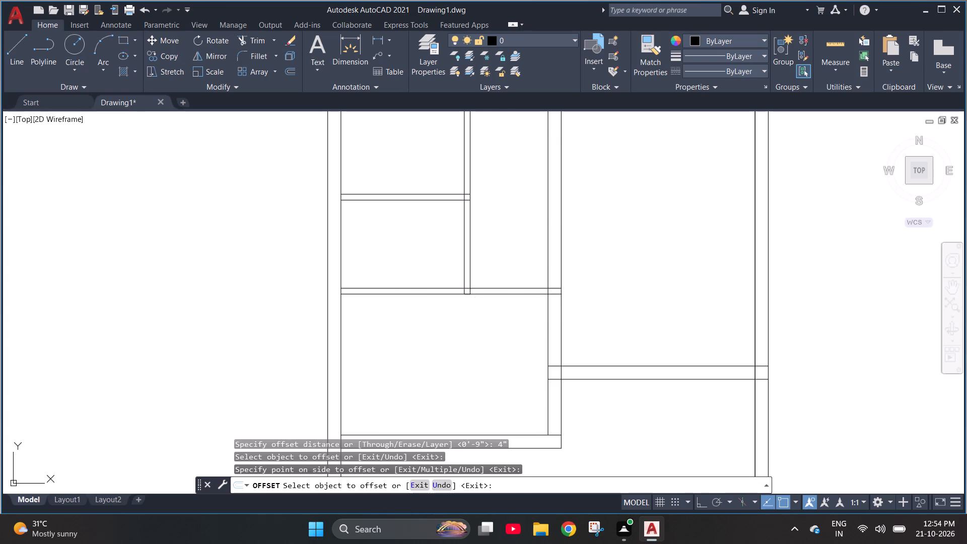
pyautogui.press('Escape')
pyautogui.press('Escape')
# Trim both lines of the middle vertical partition between the upper horizontal partition and the new 4" partition.
pyautogui.write('tr')
pyautogui.press('space')
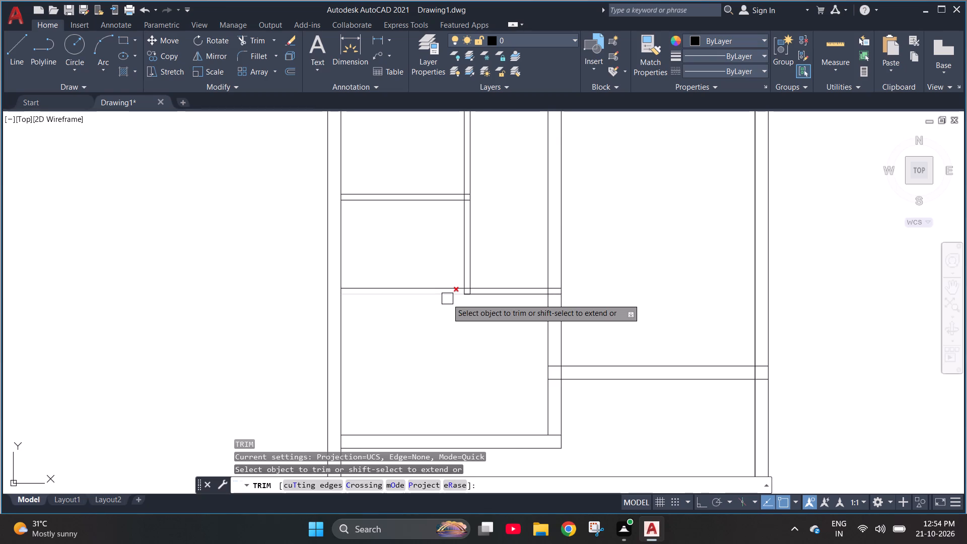
pyautogui.scroll(-1, 470, 365)
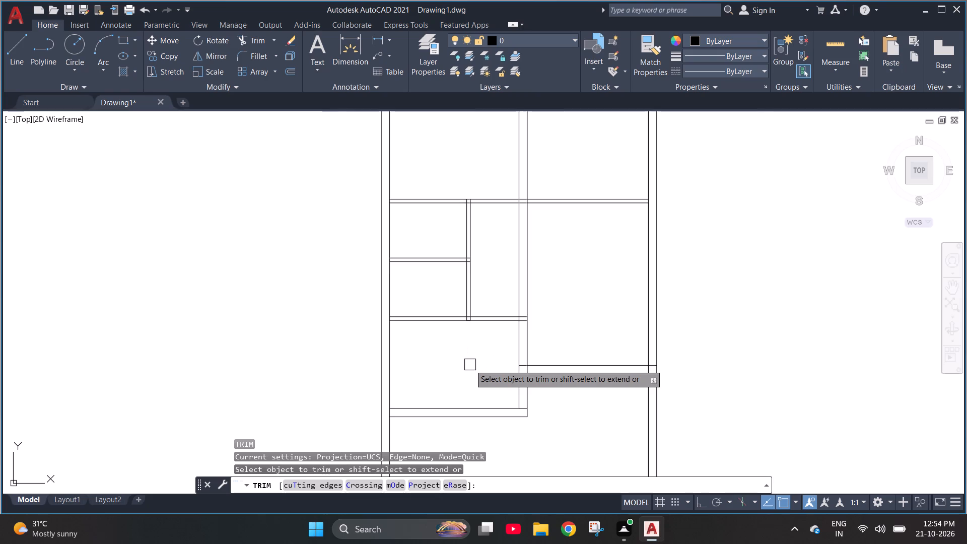
pyautogui.moveTo(569, 280); pyautogui.dragTo(492, 279)
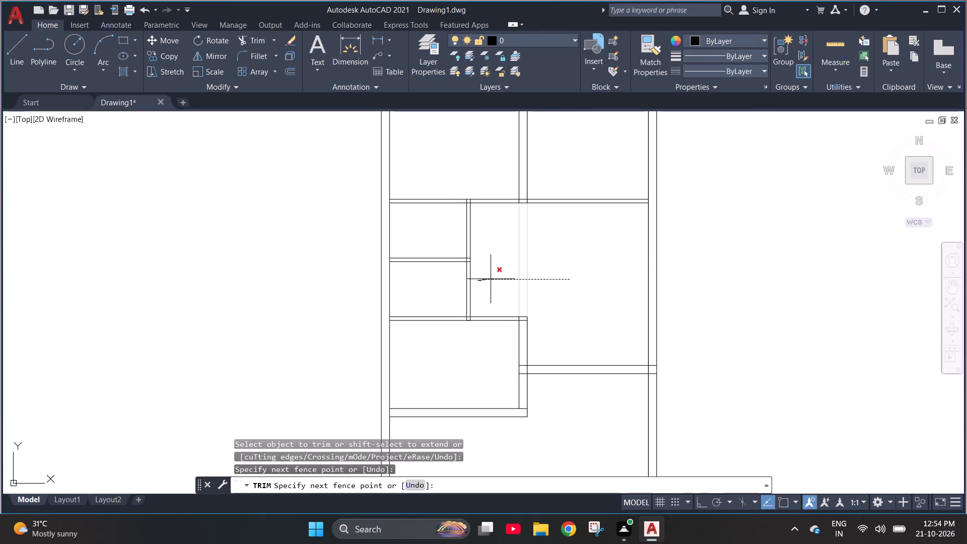
pyautogui.moveTo(492, 279); pyautogui.dragTo(494, 278)
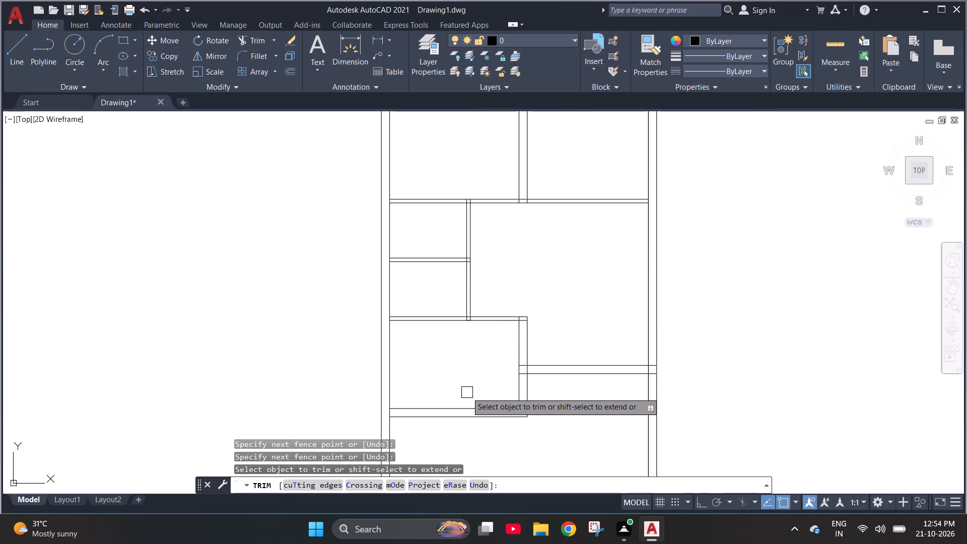
pyautogui.press('Escape')
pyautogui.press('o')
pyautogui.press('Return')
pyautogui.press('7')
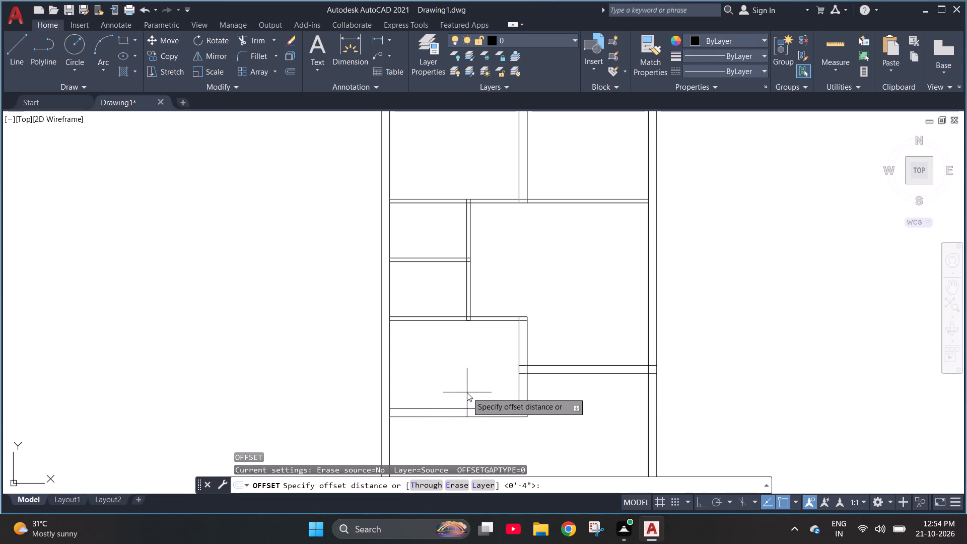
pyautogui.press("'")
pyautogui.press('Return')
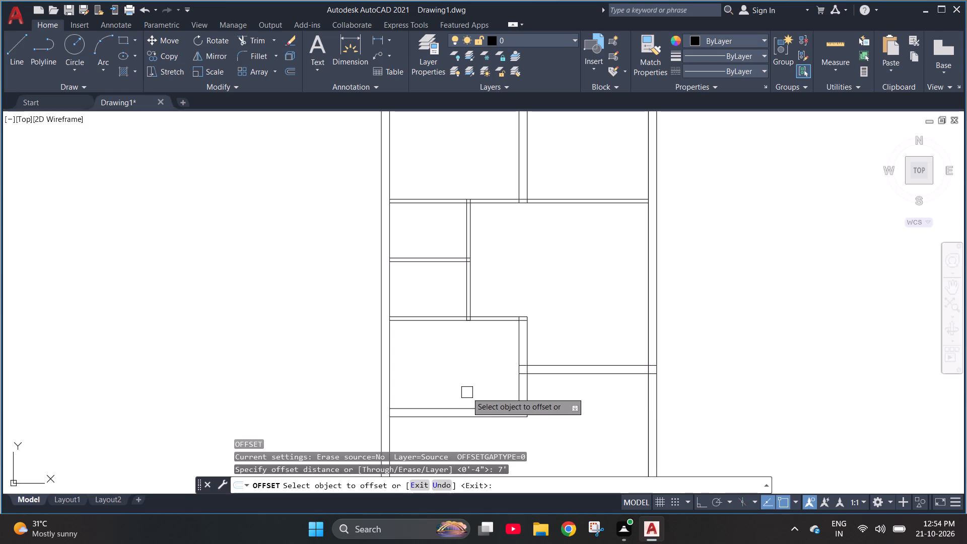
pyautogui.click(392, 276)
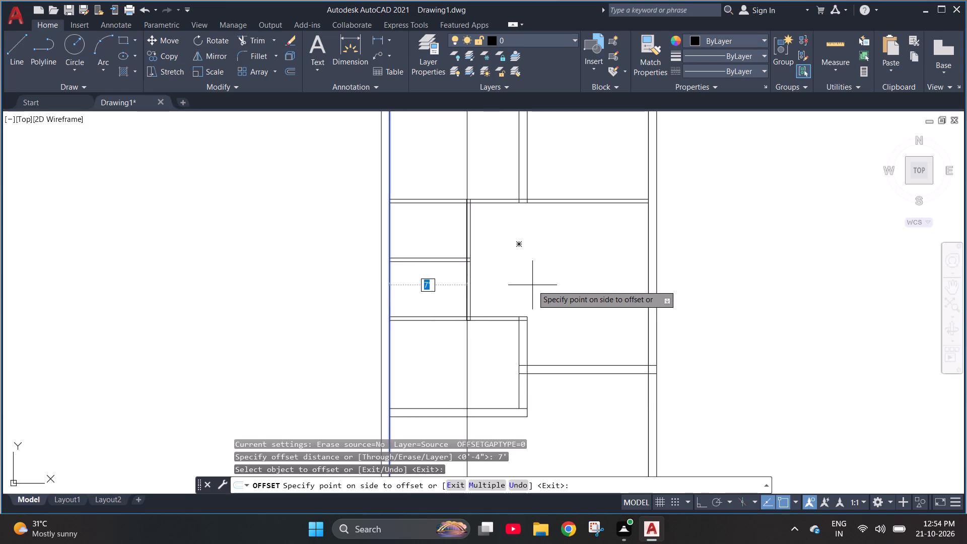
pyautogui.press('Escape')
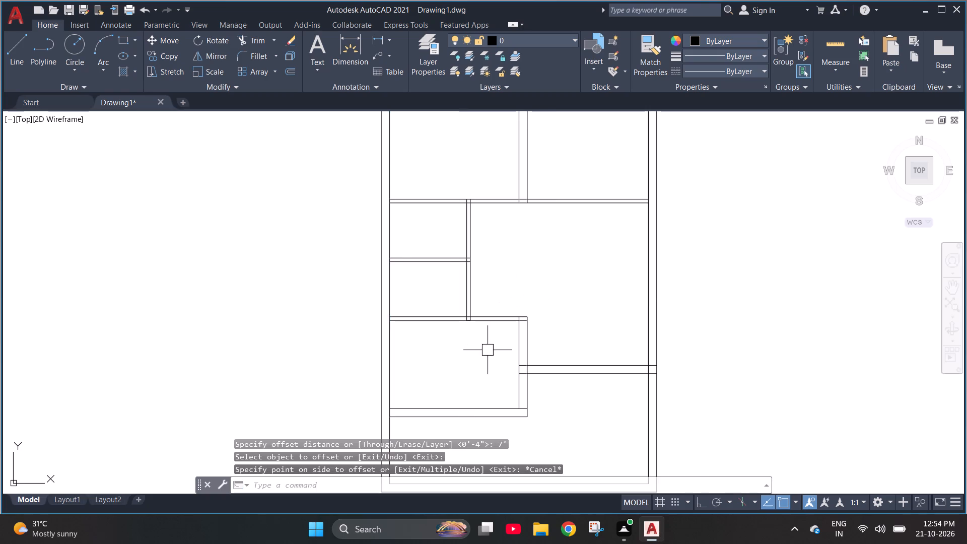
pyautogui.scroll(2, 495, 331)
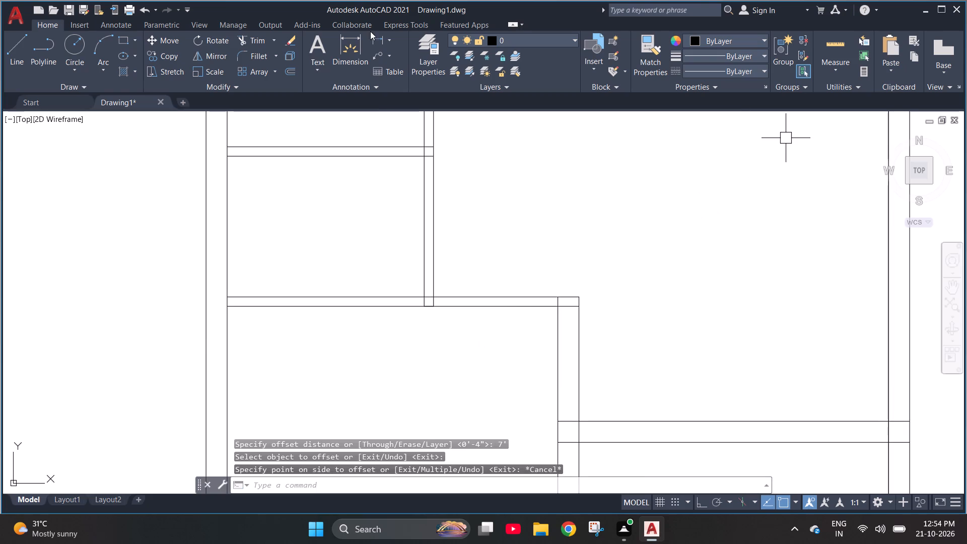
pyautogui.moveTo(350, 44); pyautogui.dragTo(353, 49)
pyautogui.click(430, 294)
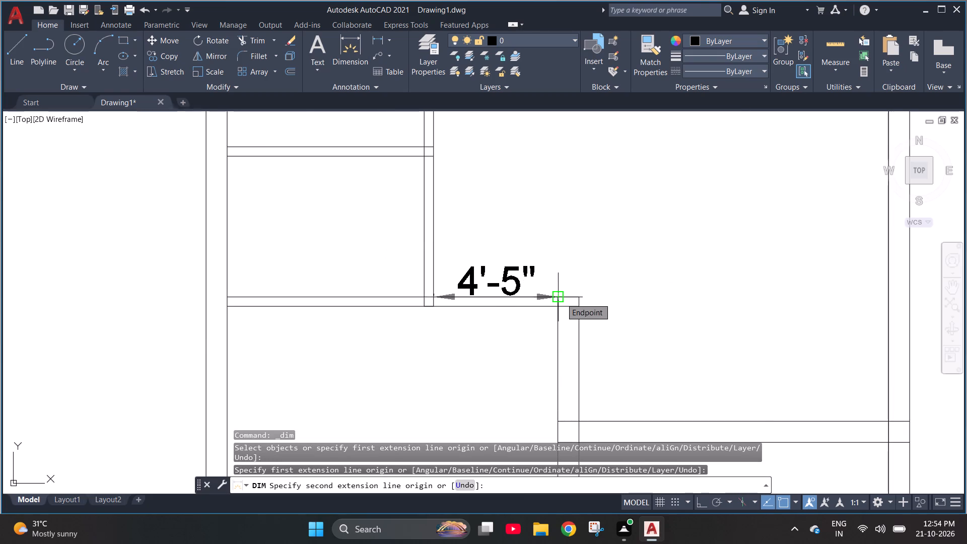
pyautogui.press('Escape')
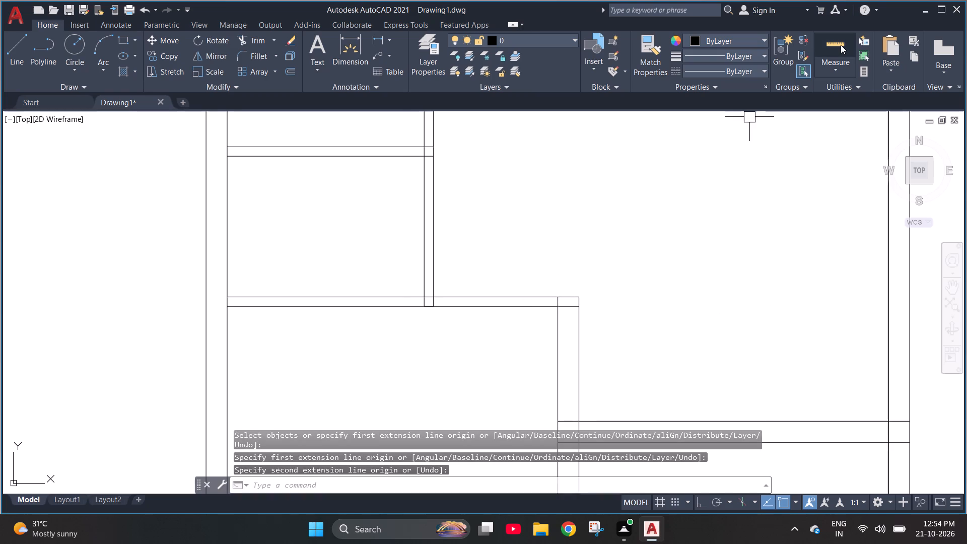
# Check the room sizes and wall distances in the plan's lower half with quick measure.
pyautogui.moveTo(841, 45); pyautogui.dragTo(827, 48)
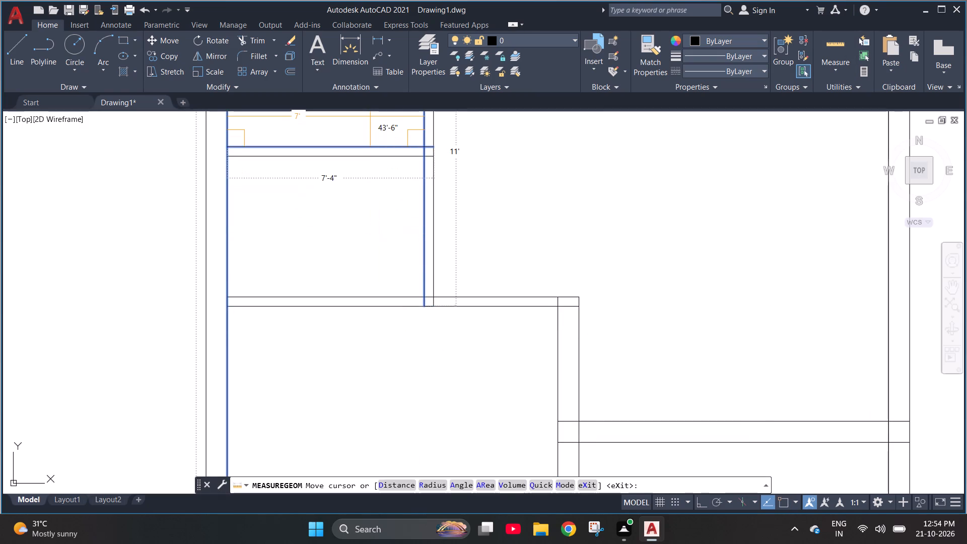
pyautogui.scroll(-1, 436, 291)
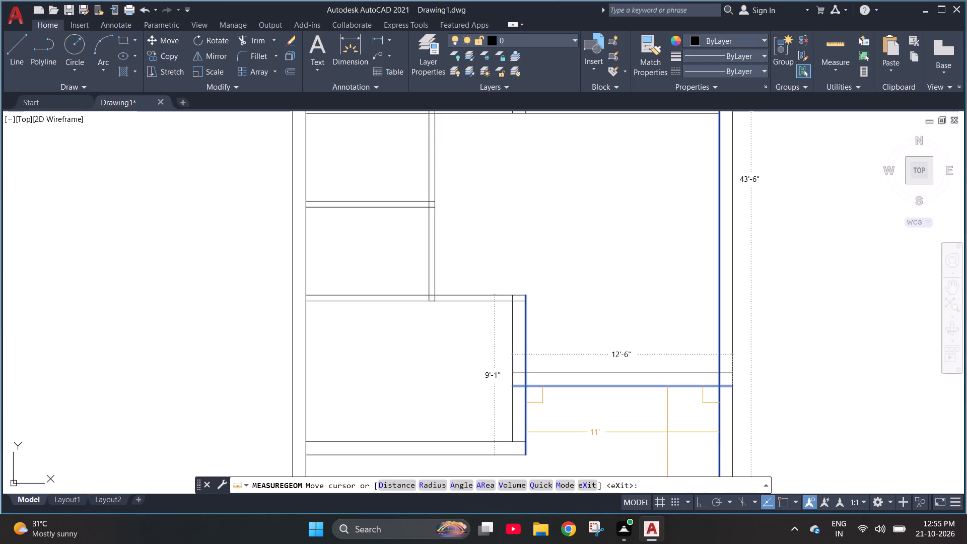
pyautogui.scroll(-1, 665, 429)
pyautogui.scroll(-1, 609, 396)
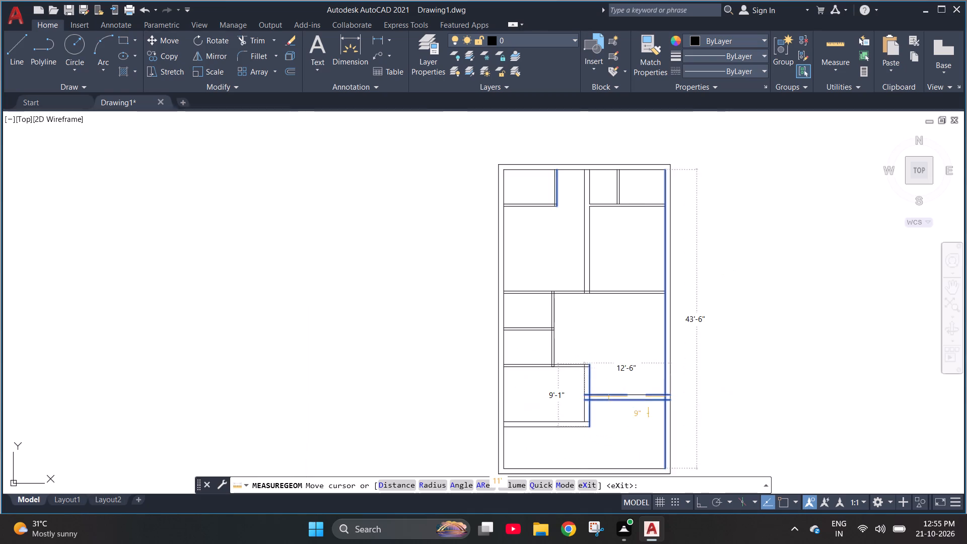
pyautogui.press('Escape')
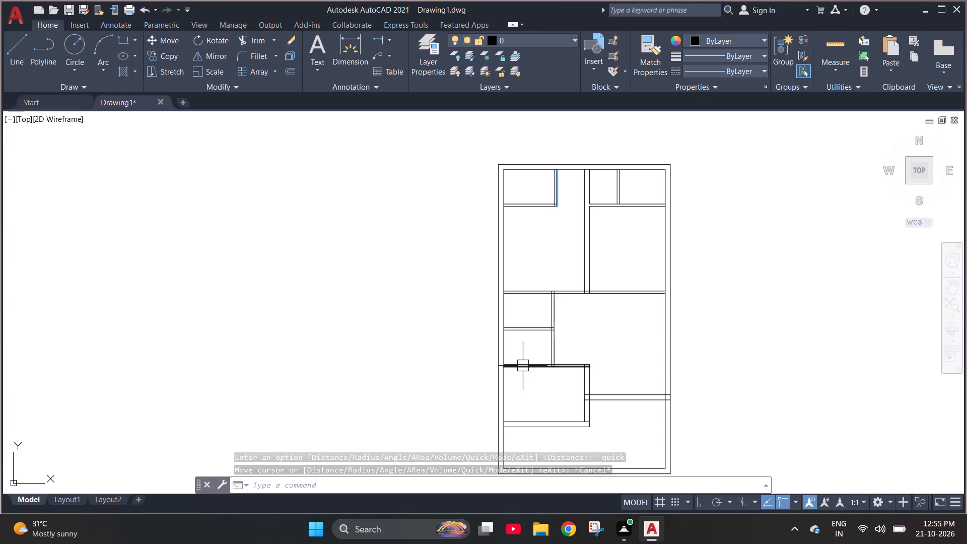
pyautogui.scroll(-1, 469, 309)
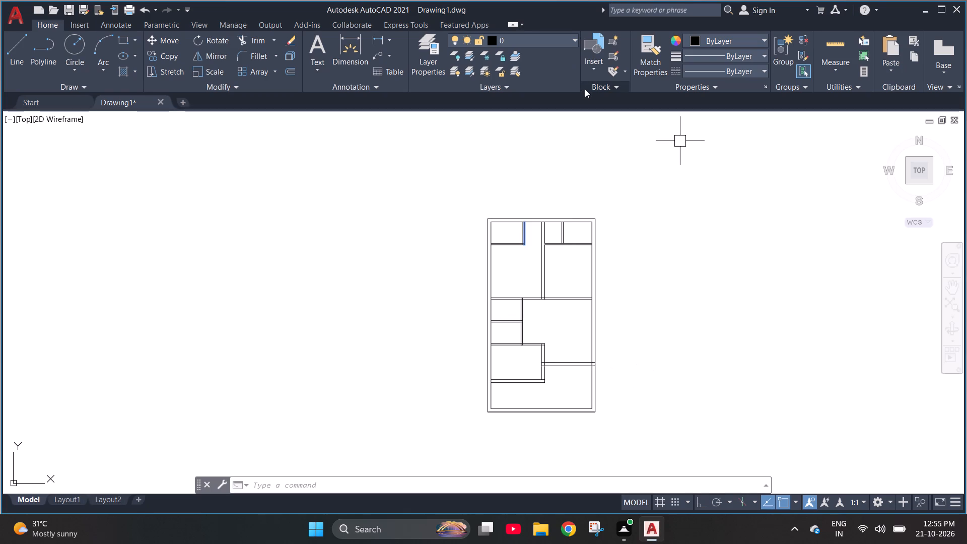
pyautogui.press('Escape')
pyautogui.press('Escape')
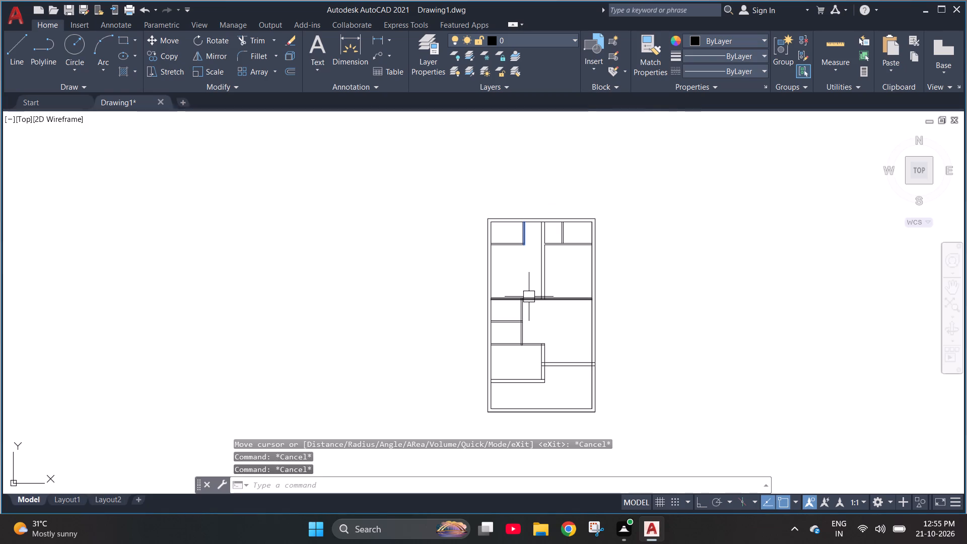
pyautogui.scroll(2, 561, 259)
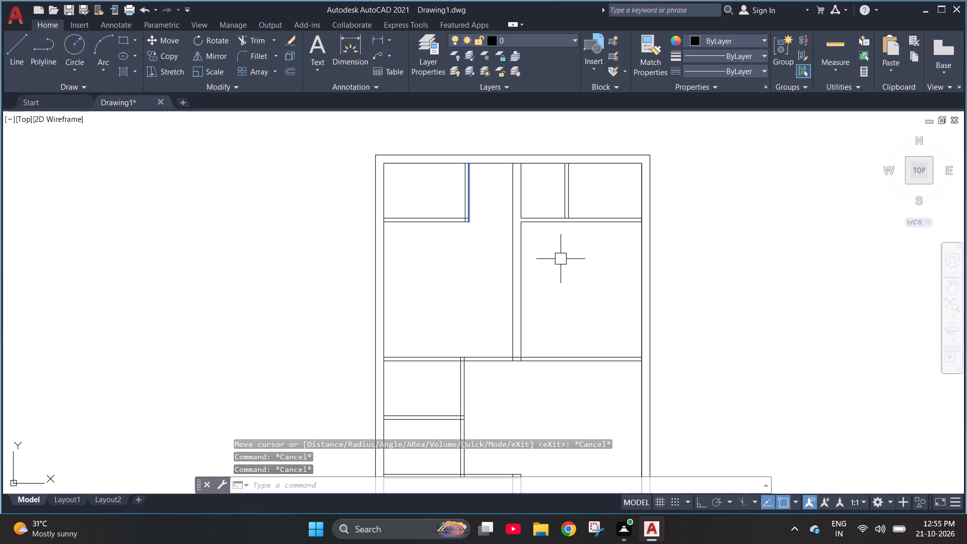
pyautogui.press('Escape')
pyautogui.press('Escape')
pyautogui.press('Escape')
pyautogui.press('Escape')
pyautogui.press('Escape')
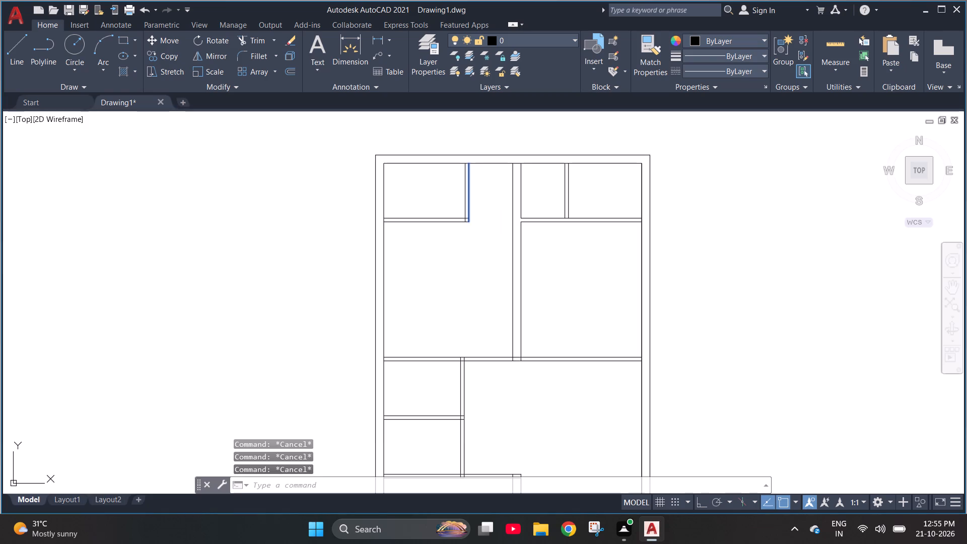
# Trim the northeast horizontal partition's two lines where they cross between the middle partition and the short vertical partition.
pyautogui.press('t')
pyautogui.press('r')
pyautogui.press('space')
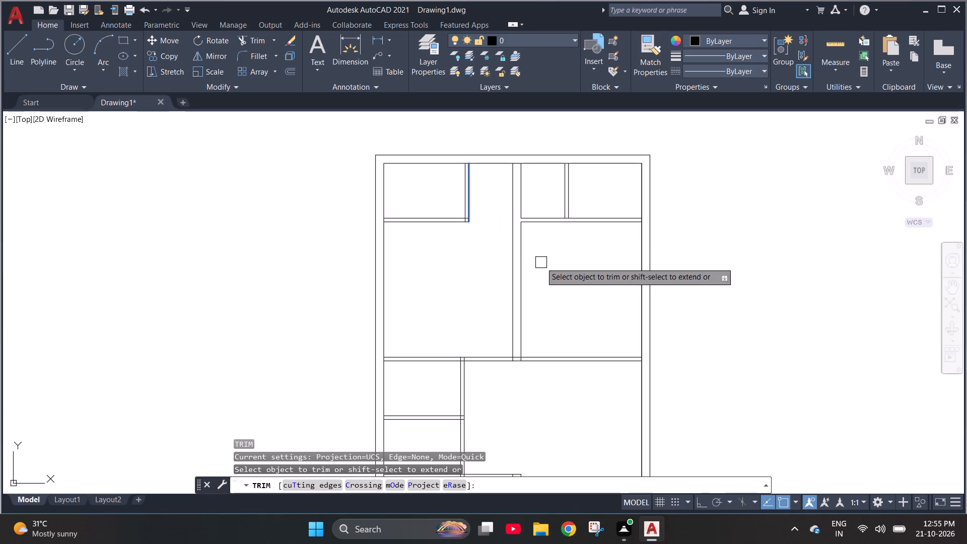
pyautogui.click(538, 246)
pyautogui.click(545, 186)
pyautogui.press('Escape')
pyautogui.press('Escape')
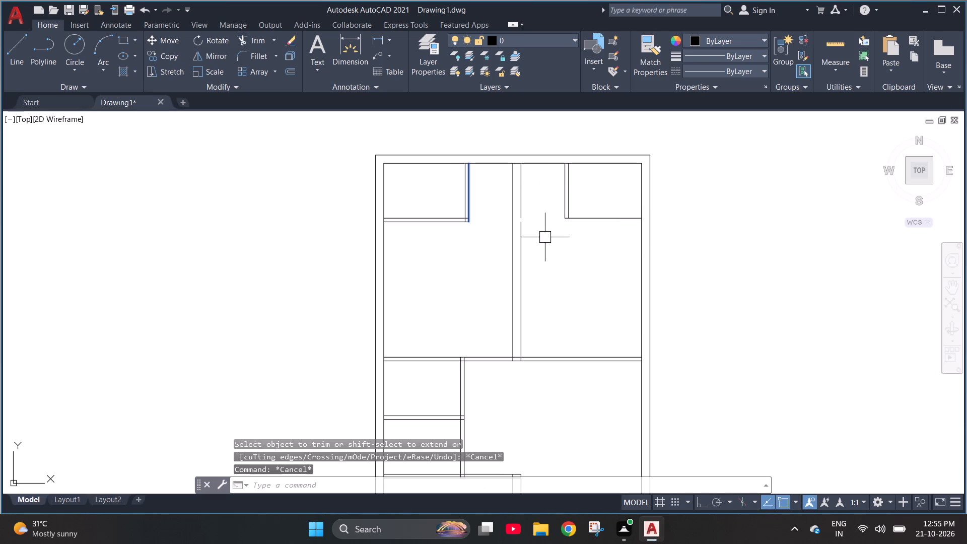
# Extend the upper piece of the middle partition's east edge line to close the gap at the trimmed partition.
pyautogui.write('ex')
pyautogui.press('space')
pyautogui.click(523, 196)
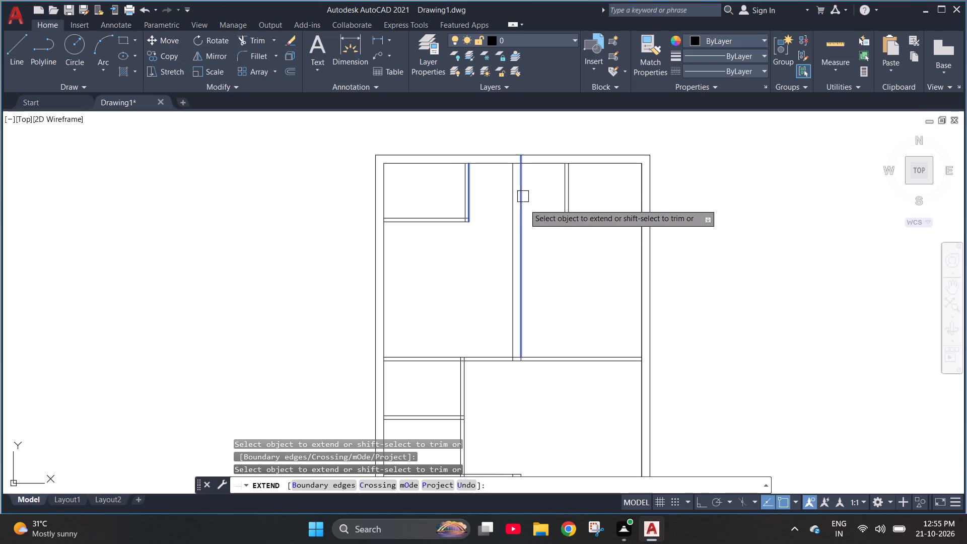
# Offset the upper line of the northwest room's horizontal partition 2' north into the room.
pyautogui.press('Escape')
pyautogui.scroll(-2, 440, 280)
pyautogui.scroll(2, 478, 336)
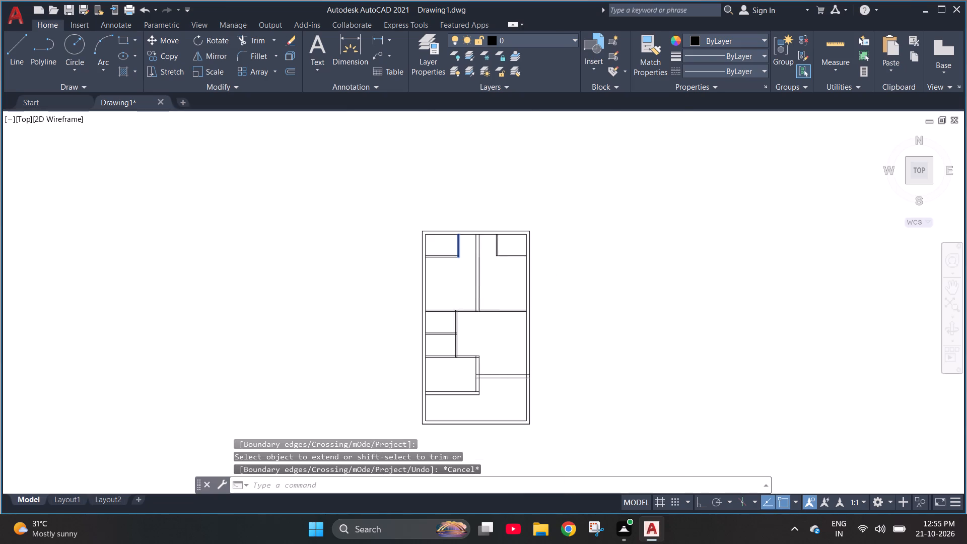
pyautogui.scroll(1, 478, 336)
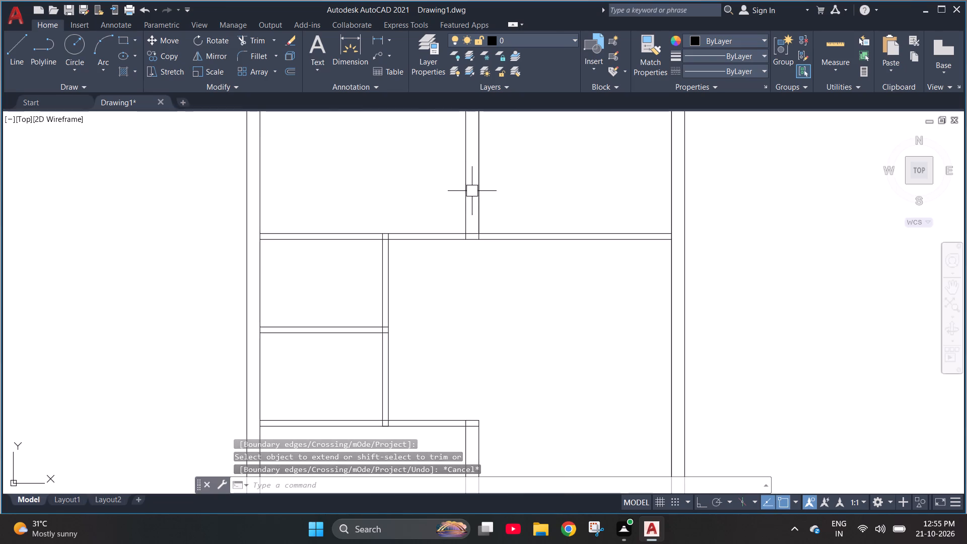
pyautogui.scroll(-2, 428, 231)
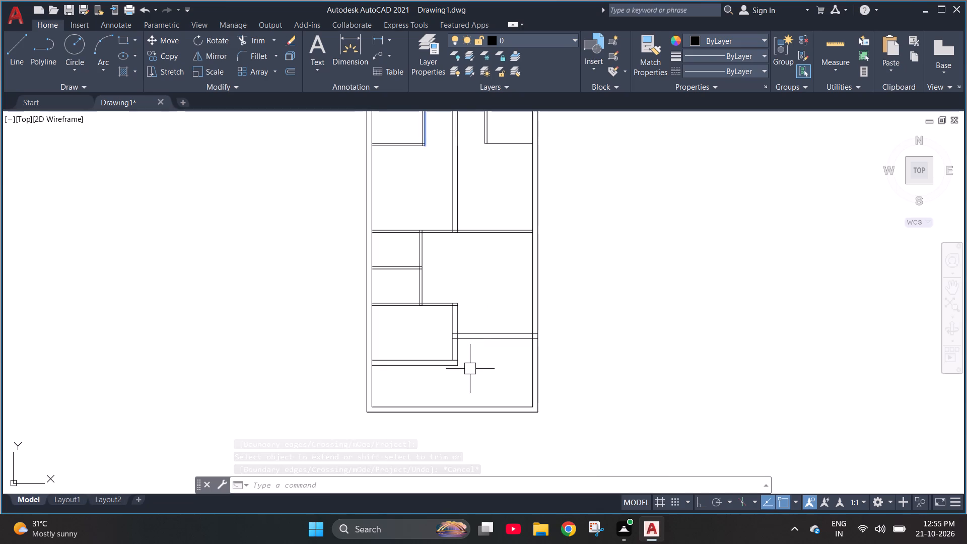
pyautogui.press('Escape')
pyautogui.press('o')
pyautogui.press('space')
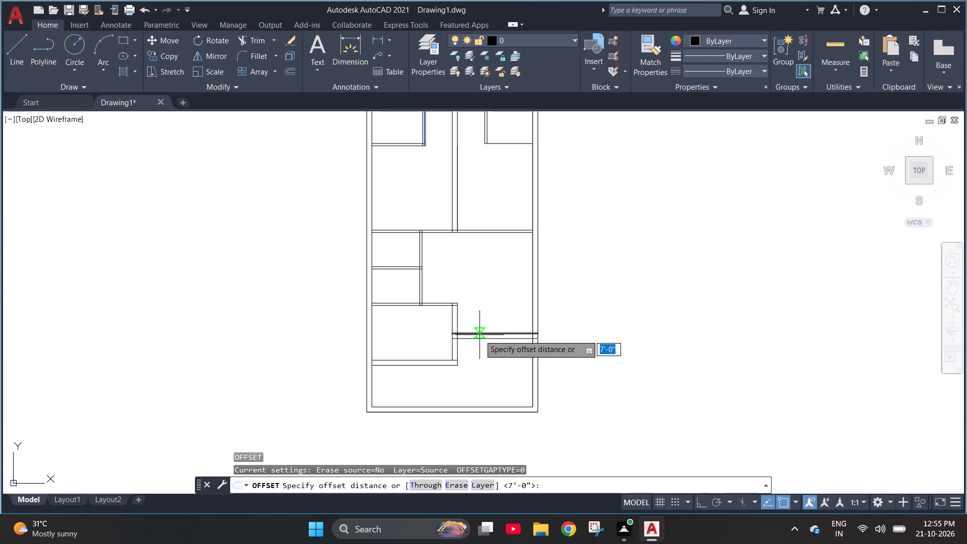
pyautogui.write("2'")
pyautogui.press('Return')
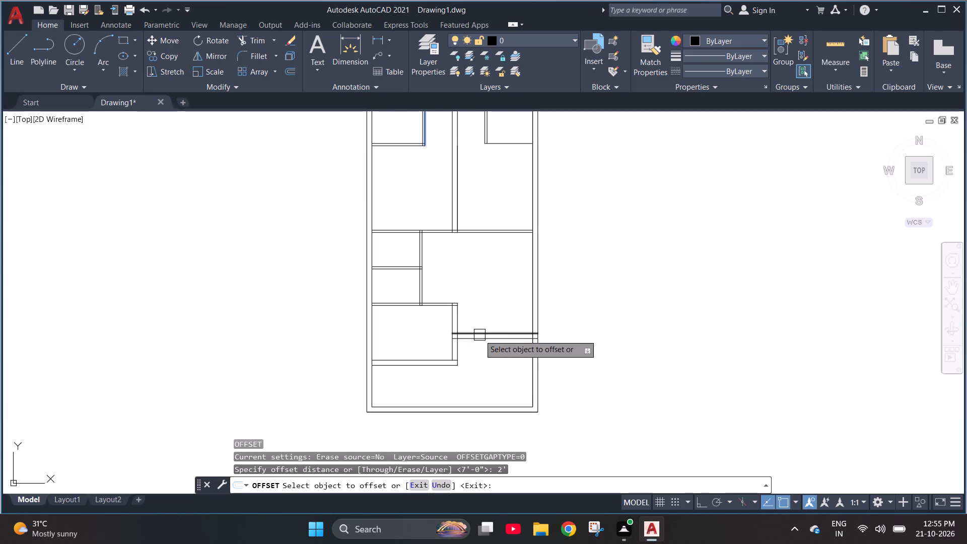
pyautogui.scroll(-1, 466, 330)
pyautogui.scroll(5, 439, 211)
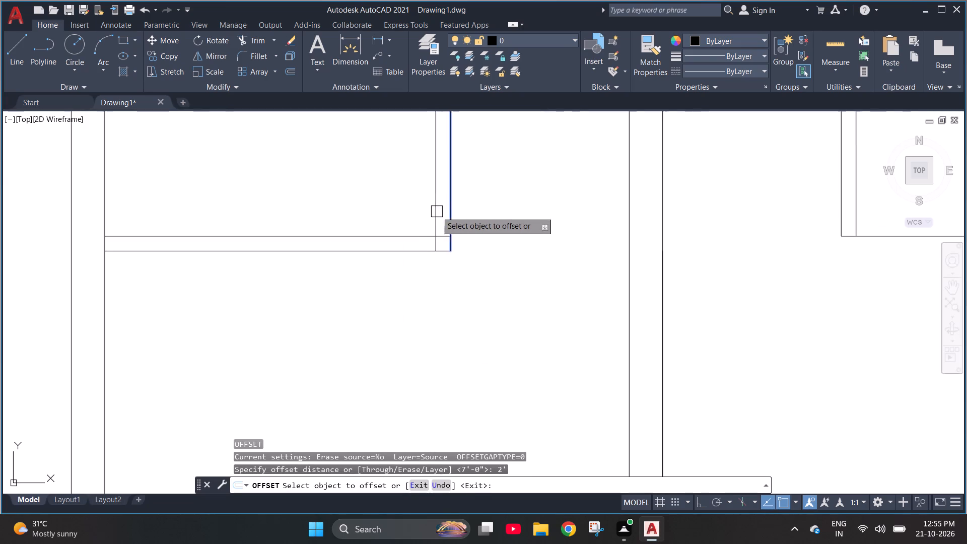
pyautogui.click(420, 233)
pyautogui.click(416, 190)
pyautogui.scroll(-1, 374, 206)
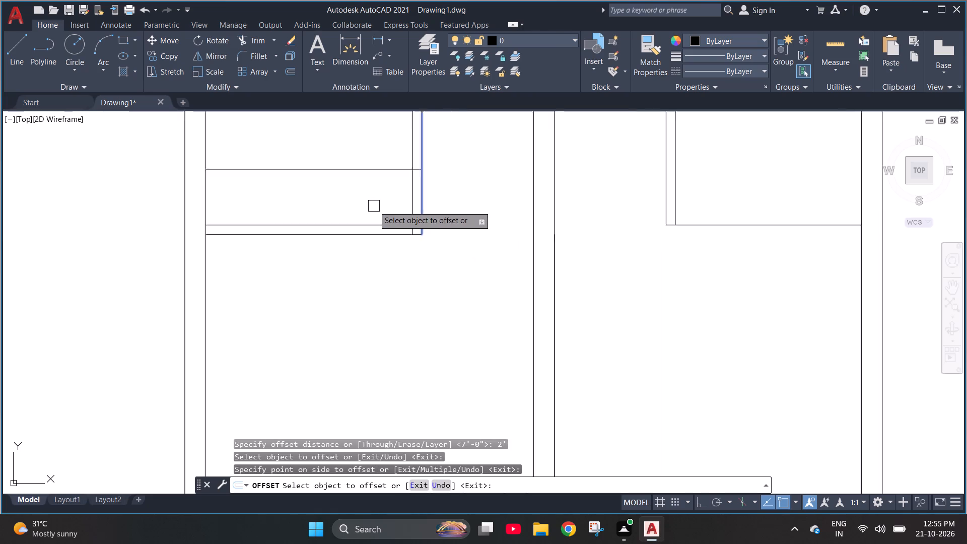
pyautogui.scroll(-1, 374, 206)
pyautogui.scroll(3, 573, 218)
pyautogui.scroll(-2, 566, 221)
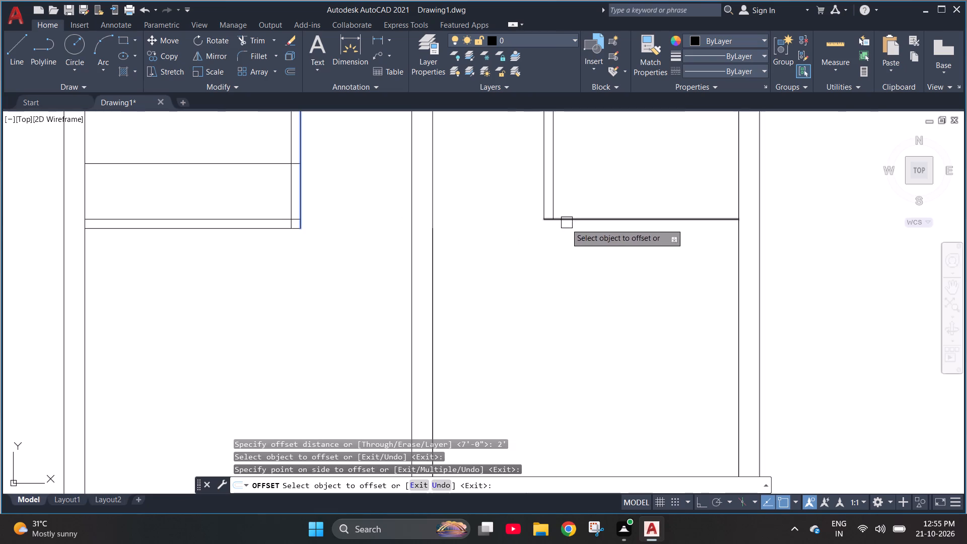
pyautogui.press('Escape')
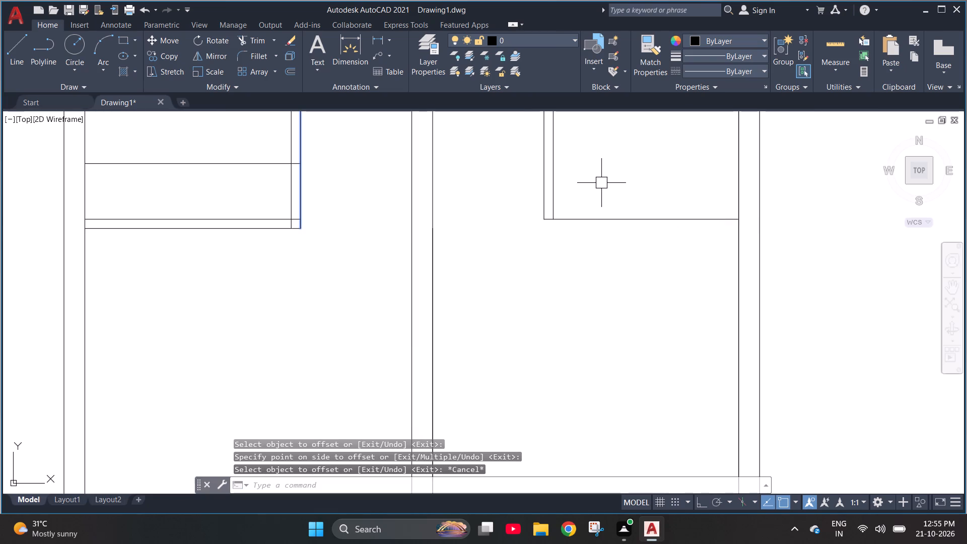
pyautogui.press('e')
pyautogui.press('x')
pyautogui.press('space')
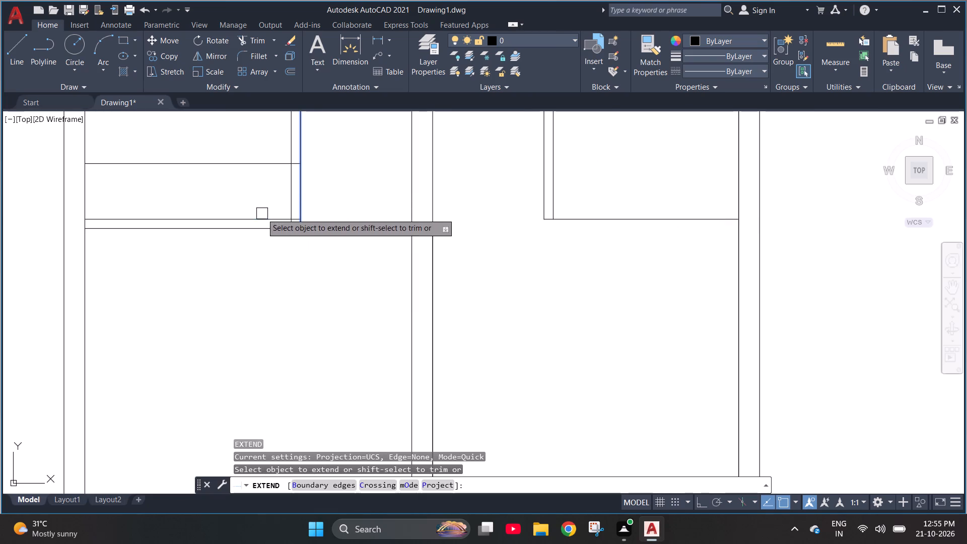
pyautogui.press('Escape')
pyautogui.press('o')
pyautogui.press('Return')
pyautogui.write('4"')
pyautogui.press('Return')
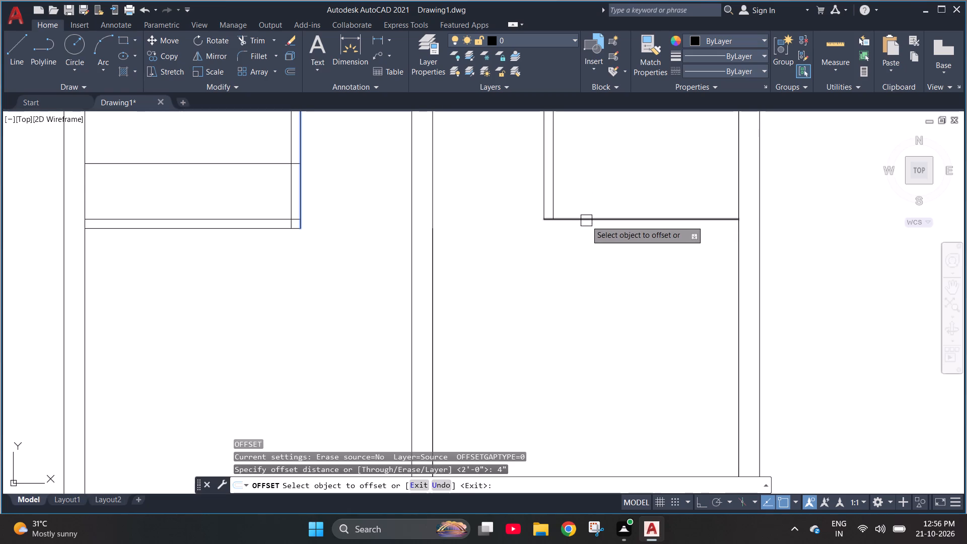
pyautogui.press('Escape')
# Extend the lower line of the northwest room's horizontal partition east across the middle partition to the east wall's inner face.
pyautogui.write('ex')
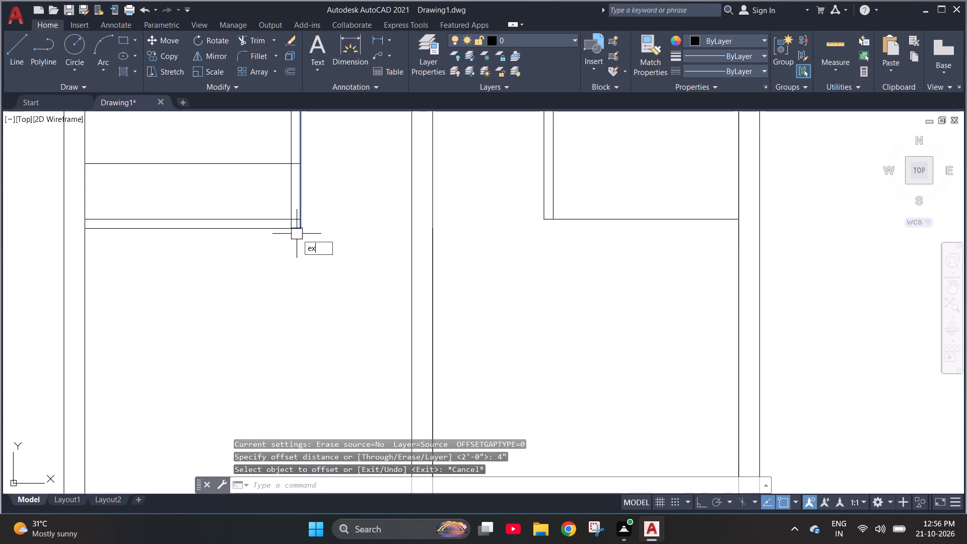
pyautogui.press('space')
pyautogui.click(278, 229)
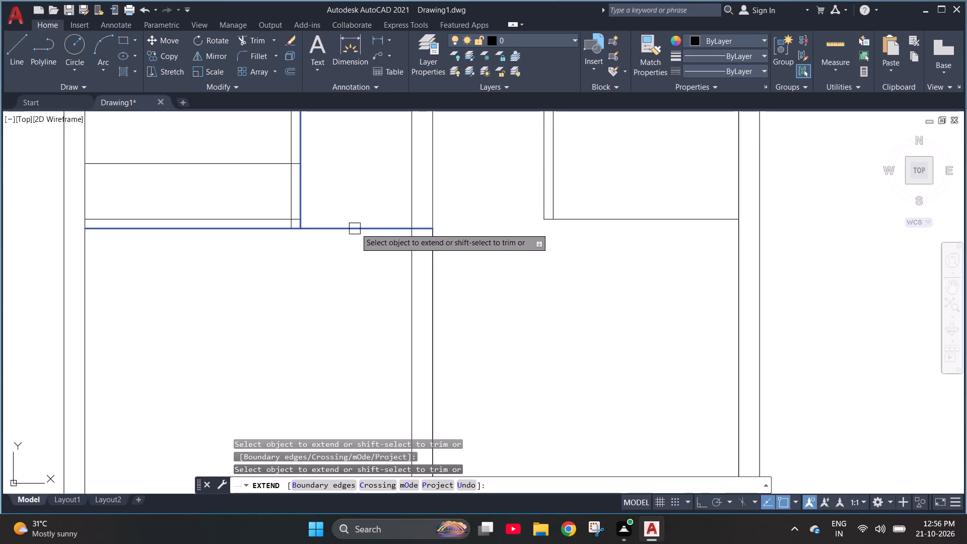
pyautogui.click(356, 228)
pyautogui.click(424, 230)
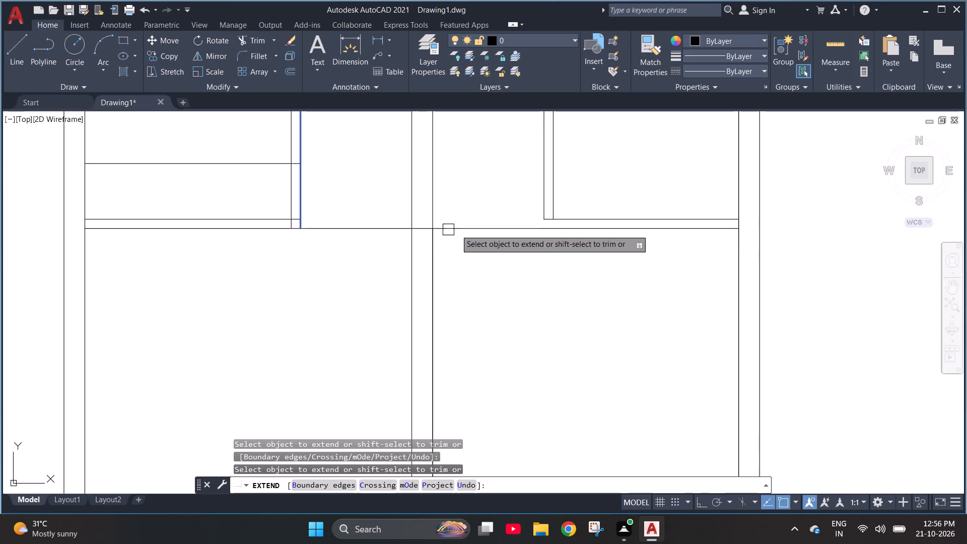
# Extend both lines of the northeast room's short vertical partition south to the newly extended horizontal line.
pyautogui.press('`')
pyautogui.press('`')
pyautogui.press('e')
pyautogui.write('x')
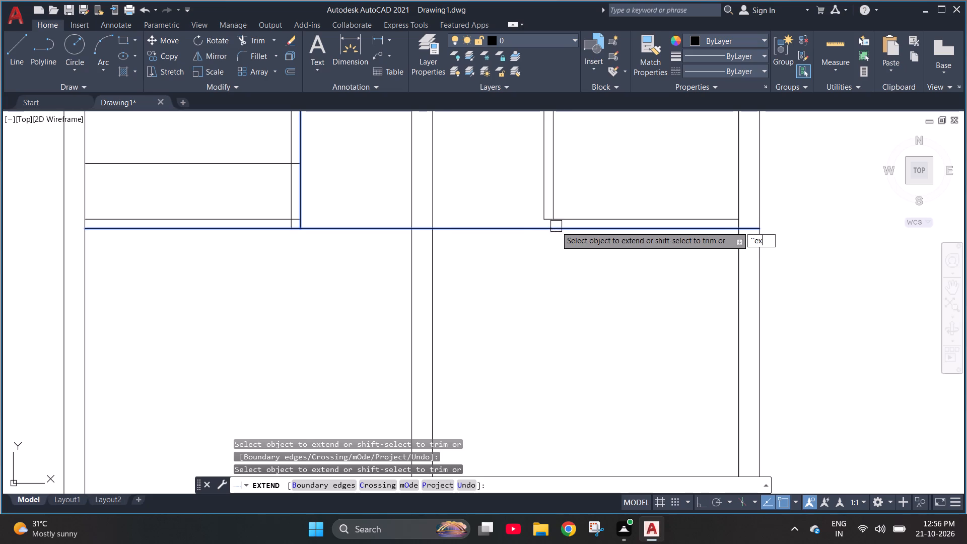
pyautogui.press('space')
pyautogui.click(544, 201)
pyautogui.click(553, 199)
pyautogui.press('`')
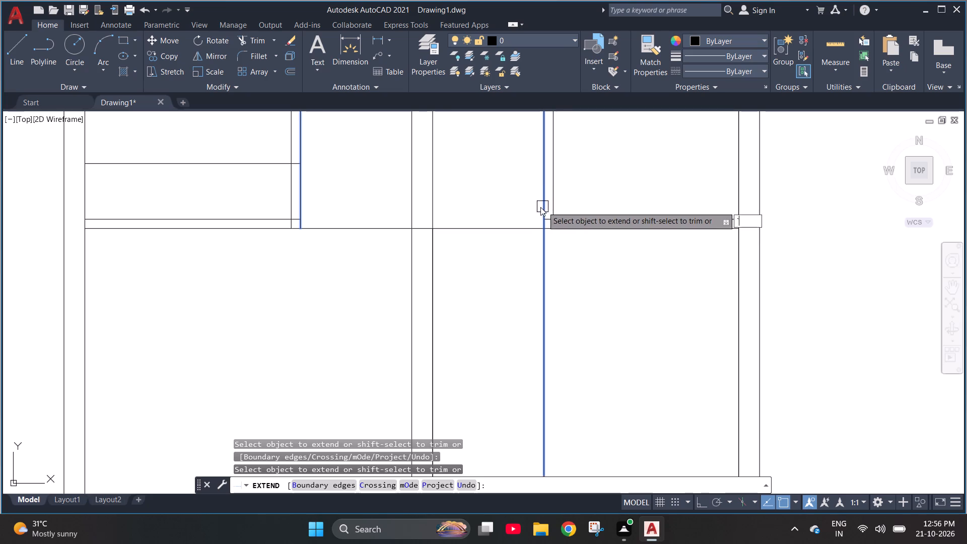
pyautogui.press('Escape')
pyautogui.press('Escape')
# Trim the extended horizontal line between the northwest and northeast rooms, including the piece crossing the middle partition.
pyautogui.press('t')
pyautogui.press('r')
pyautogui.press('space')
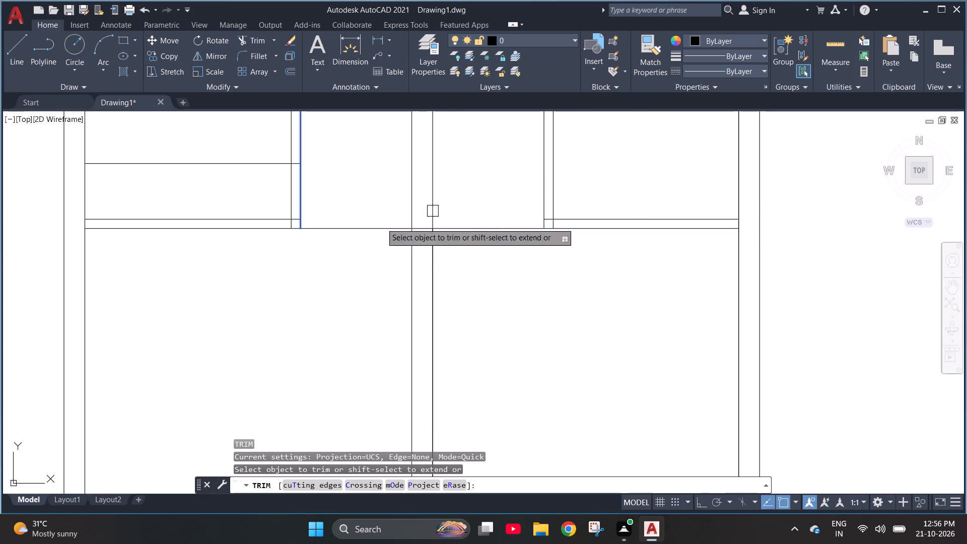
pyautogui.click(342, 225)
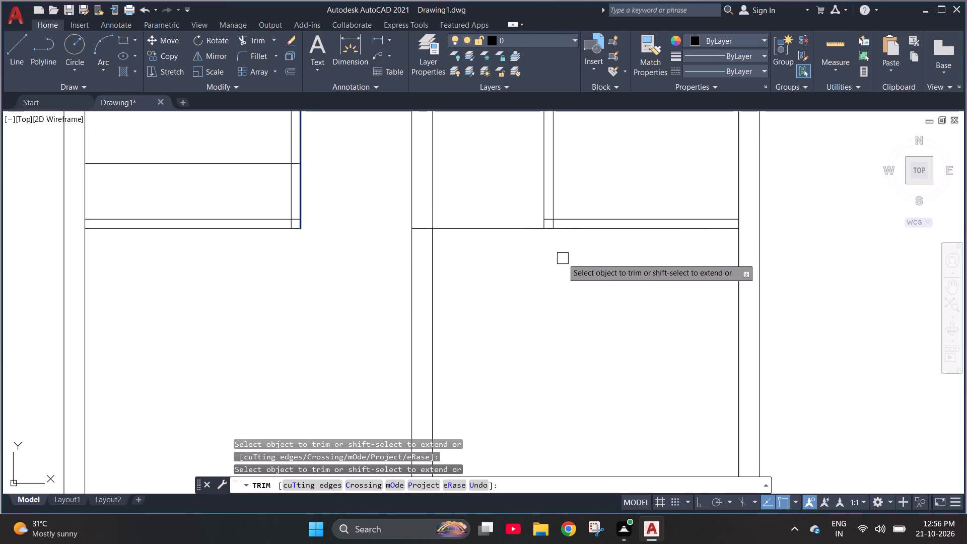
pyautogui.click(495, 230)
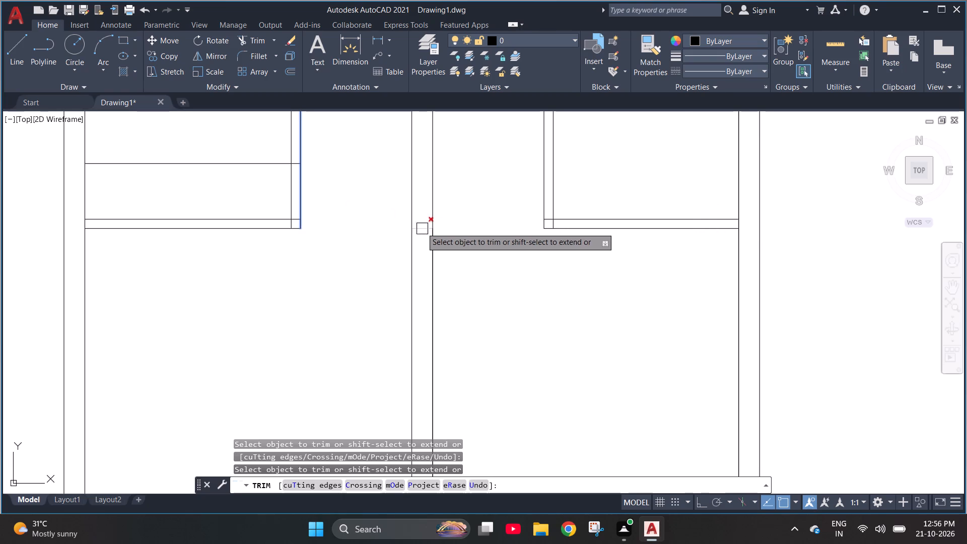
pyautogui.click(420, 227)
pyautogui.press('Escape')
pyautogui.press('Escape')
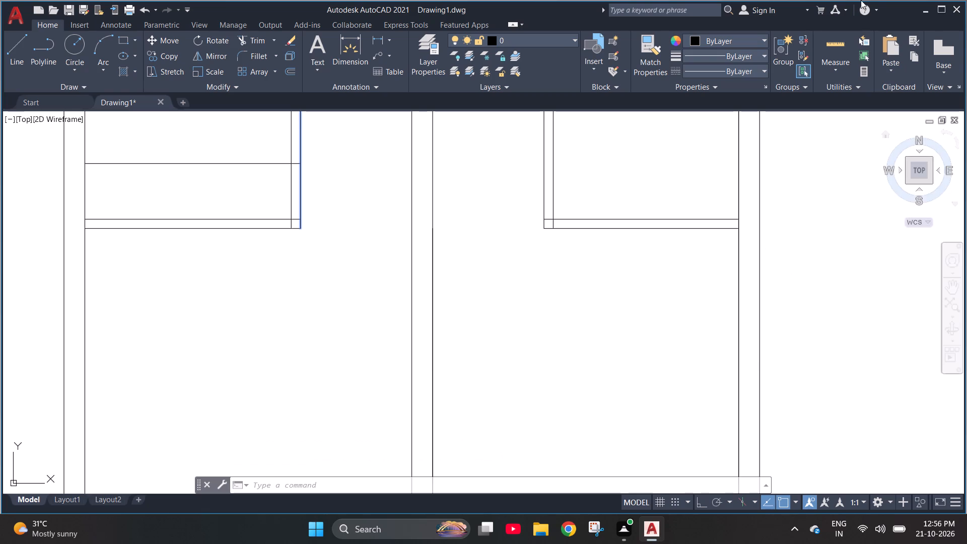
pyautogui.press('Escape')
pyautogui.press('Escape')
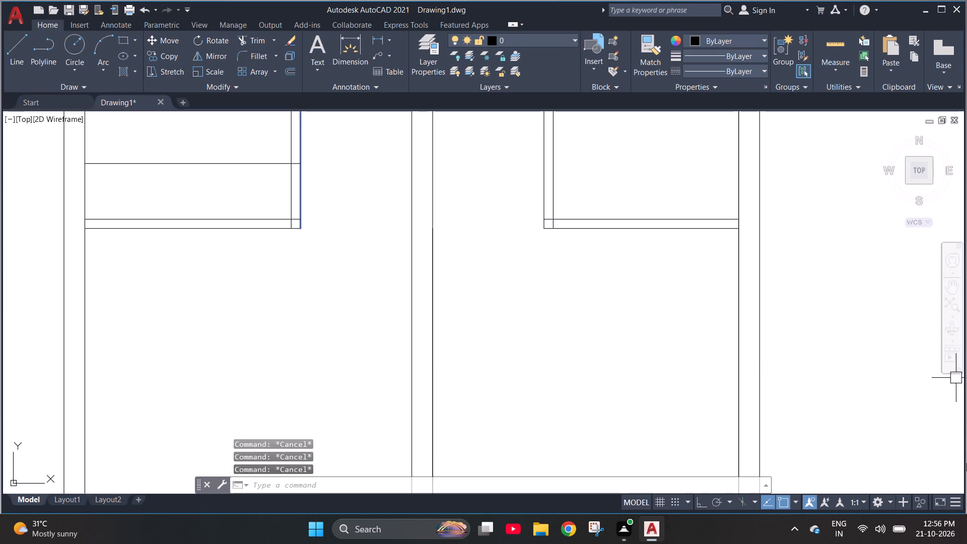
# Offset the upper line of the northeast room's horizontal partition 2' north into the room.
pyautogui.press('o')
pyautogui.press('space')
pyautogui.write("2'")
pyautogui.press('Return')
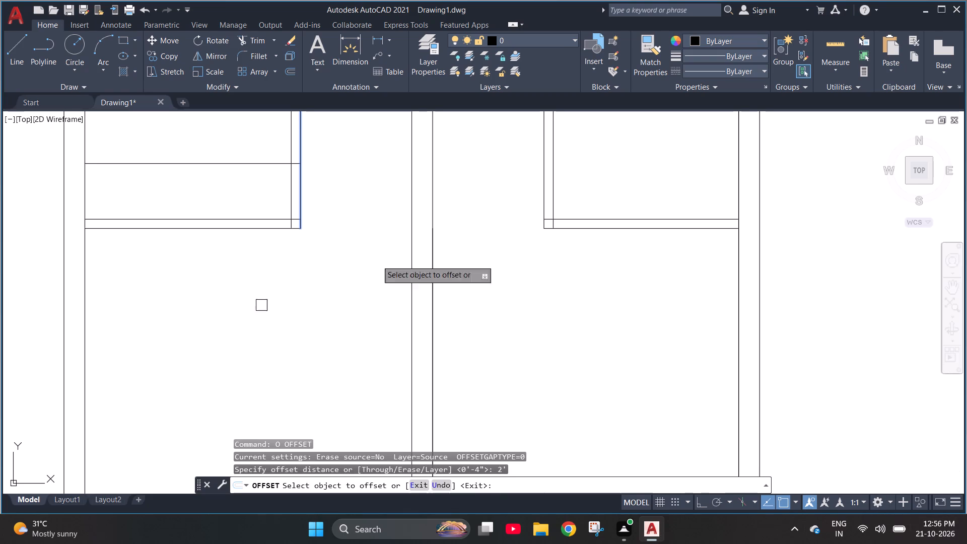
pyautogui.click(596, 219)
pyautogui.click(595, 181)
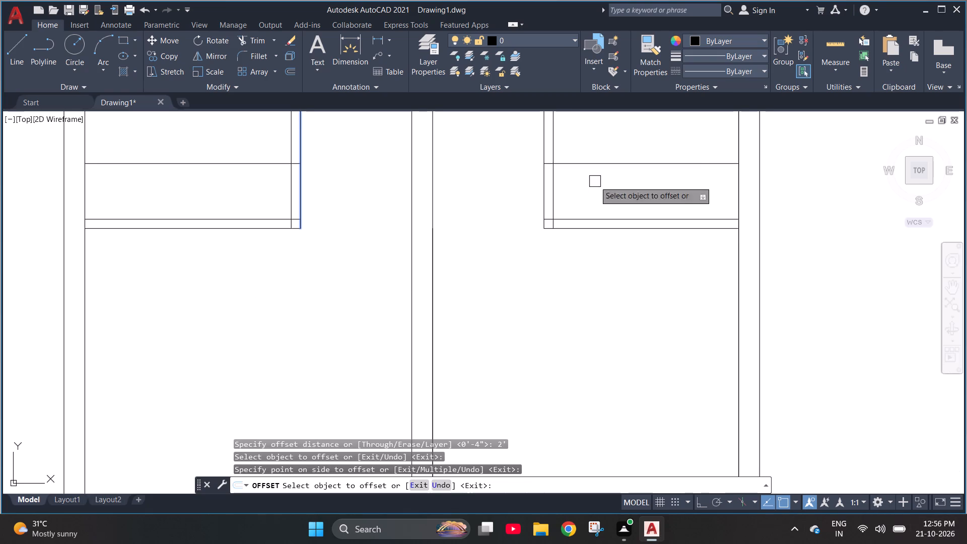
pyautogui.scroll(-1, 577, 290)
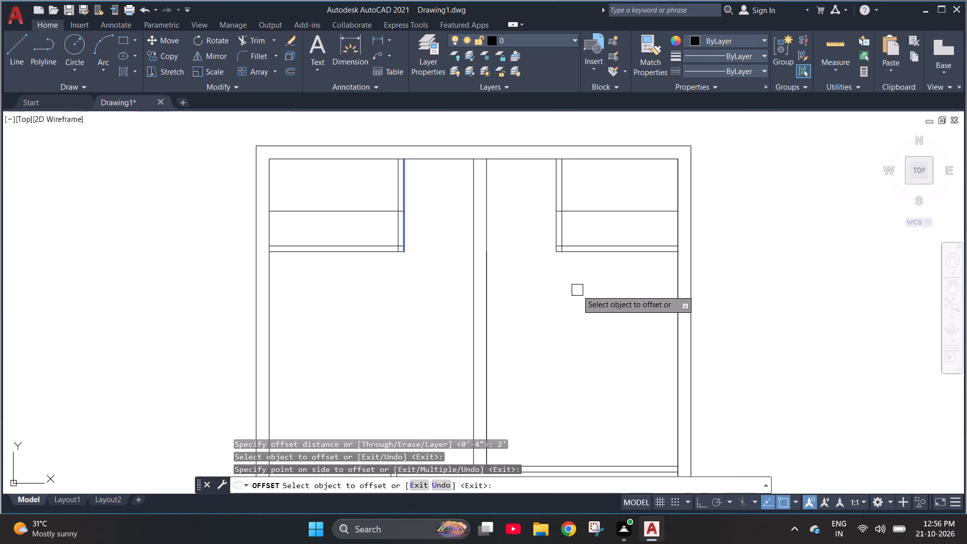
pyautogui.press('Escape')
# Offset the middle vertical partition's west edge line 3' west and its east edge line 3' east.
pyautogui.scroll(-2, 448, 233)
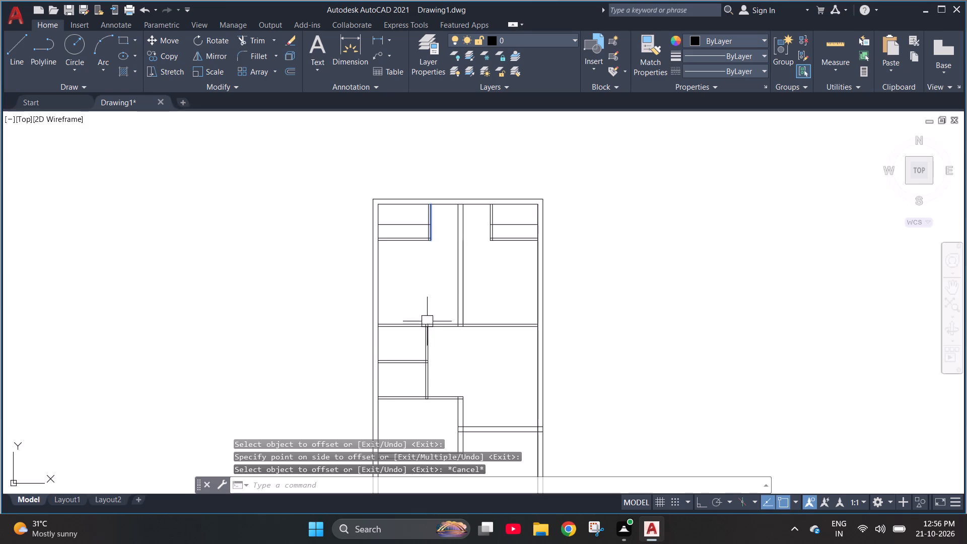
pyautogui.press('space')
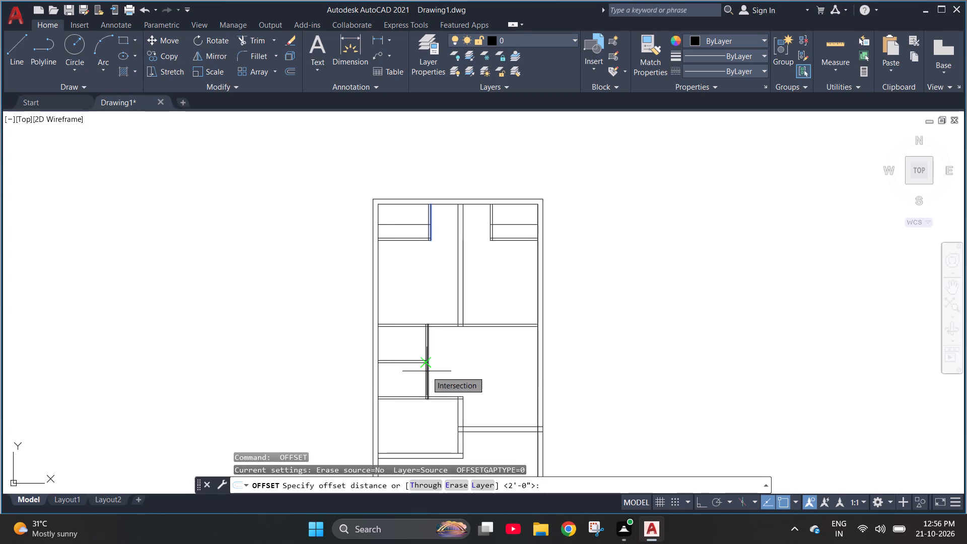
pyautogui.press('3')
pyautogui.press("'")
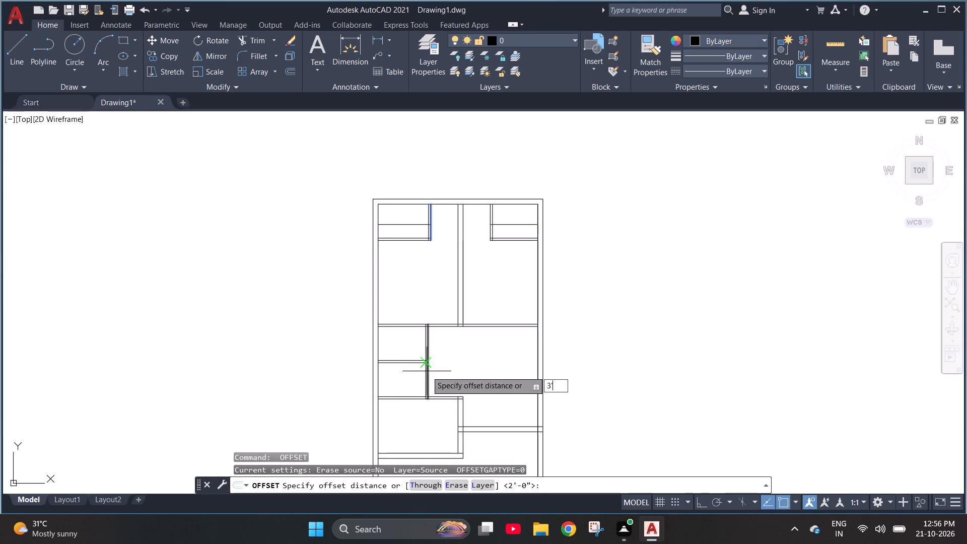
pyautogui.press('Return')
pyautogui.scroll(1, 441, 287)
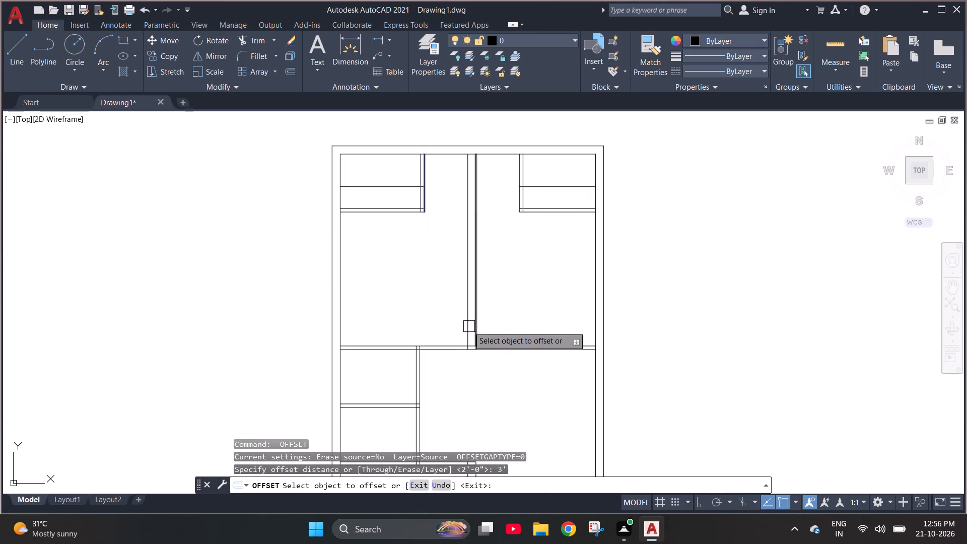
pyautogui.click(468, 326)
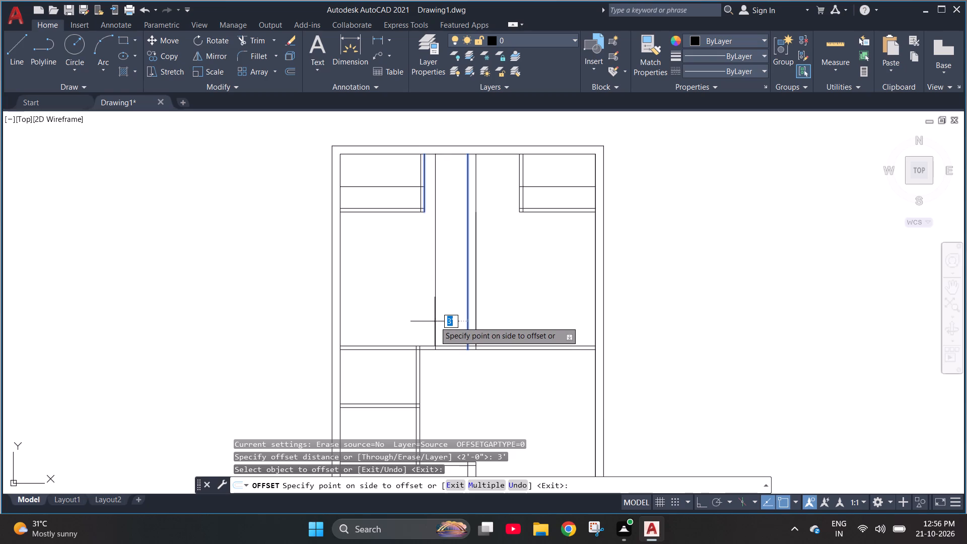
pyautogui.click(435, 321)
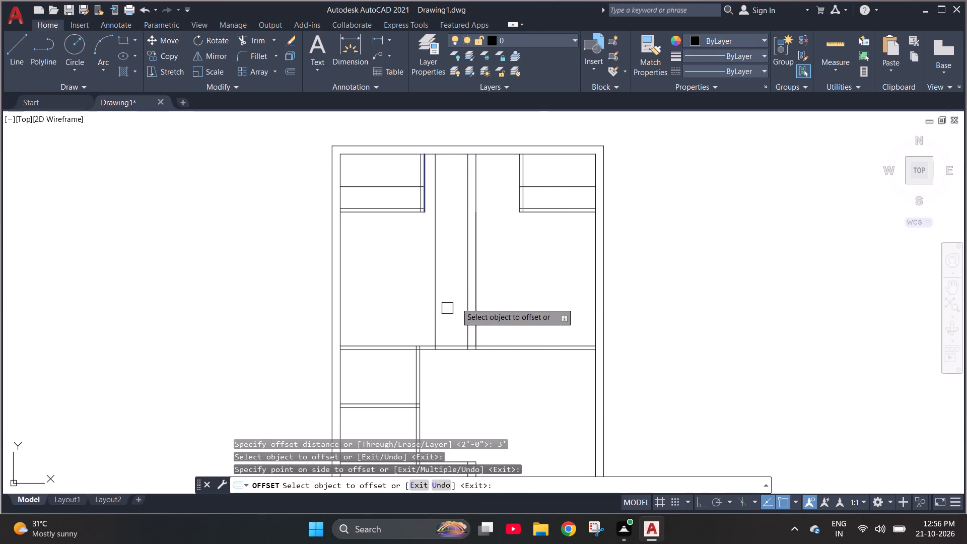
pyautogui.scroll(-1, 518, 284)
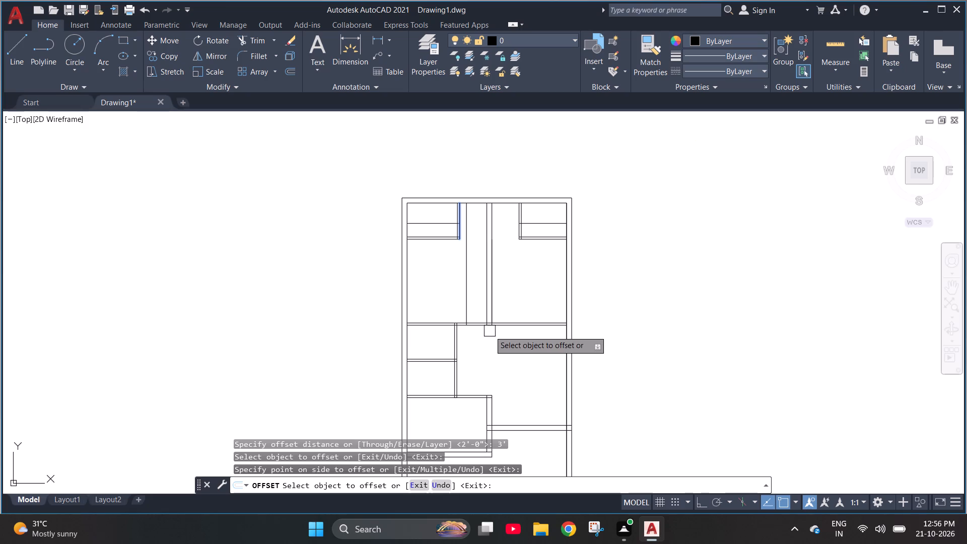
pyautogui.click(494, 303)
pyautogui.click(522, 293)
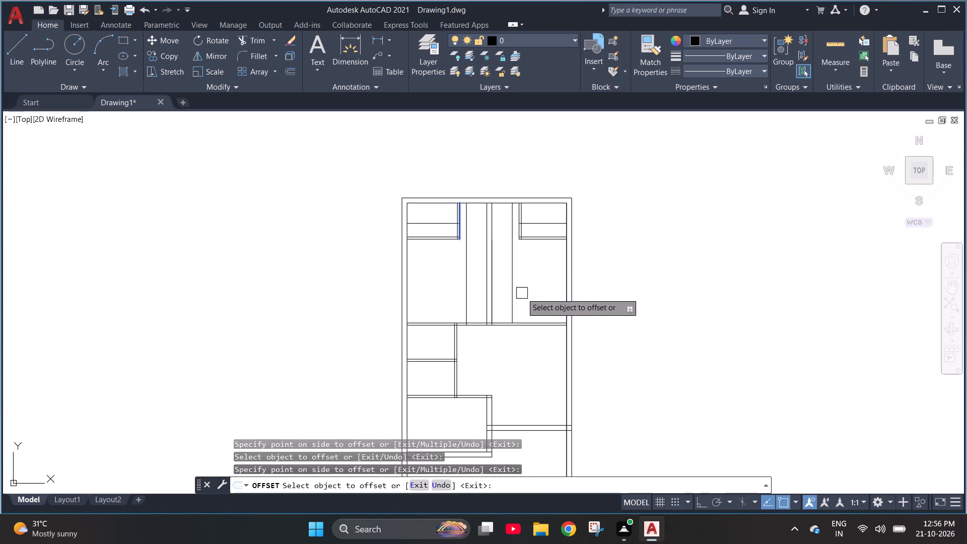
# Offset the east line of the vertical partition beside the two small west rooms 3' east.
pyautogui.scroll(-1, 445, 273)
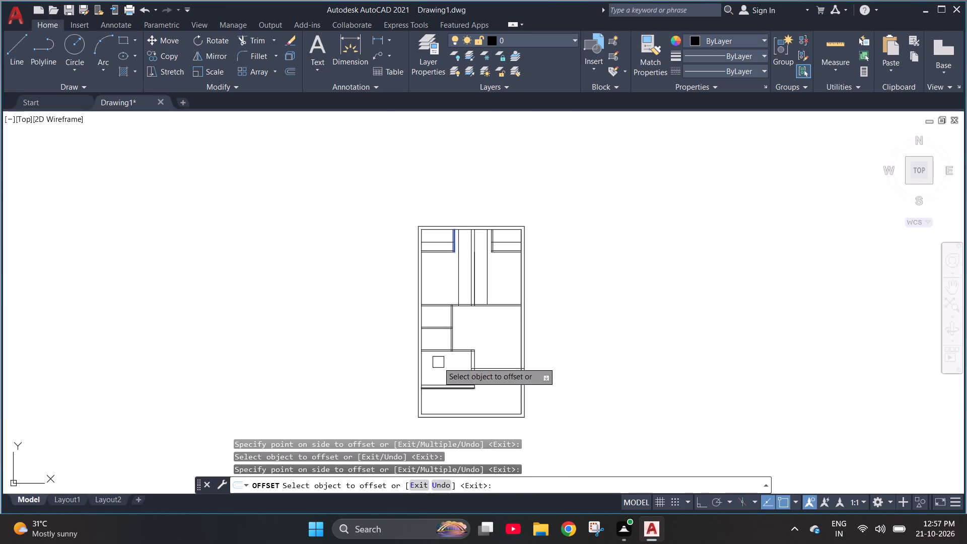
pyautogui.scroll(4, 438, 361)
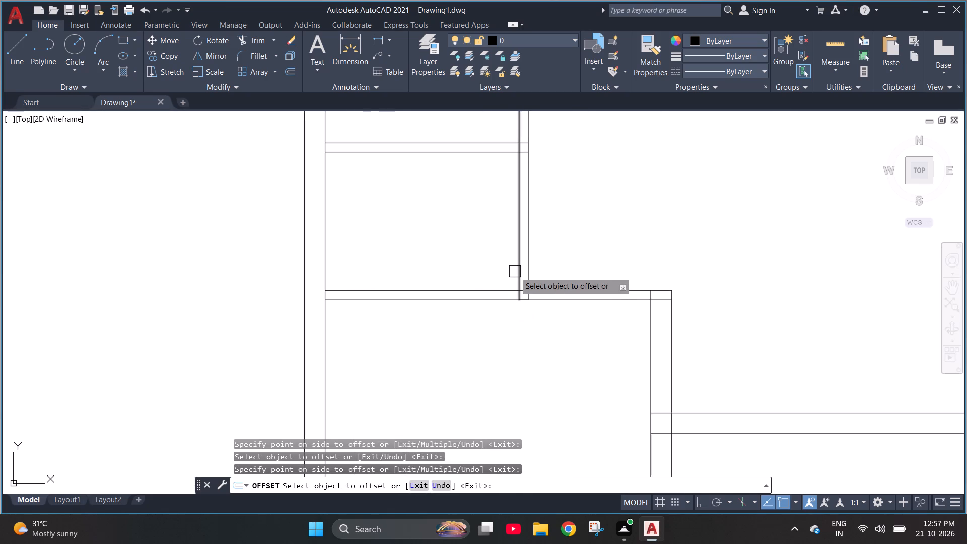
pyautogui.click(528, 271)
pyautogui.click(583, 273)
pyautogui.scroll(-1, 473, 286)
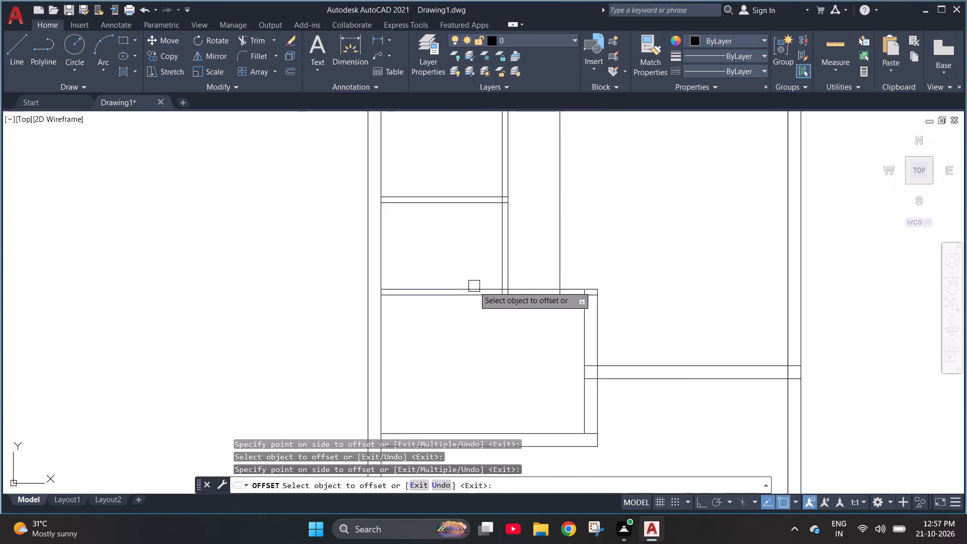
# Offset the east line of the large west room's vertical partition 3' east.
pyautogui.scroll(-1, 475, 285)
pyautogui.scroll(2, 586, 392)
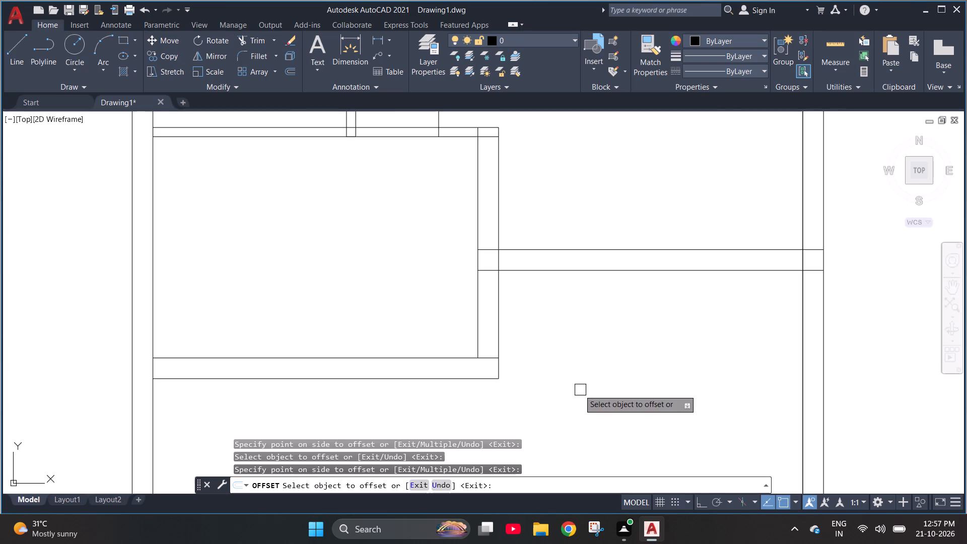
pyautogui.click(499, 302)
pyautogui.click(554, 287)
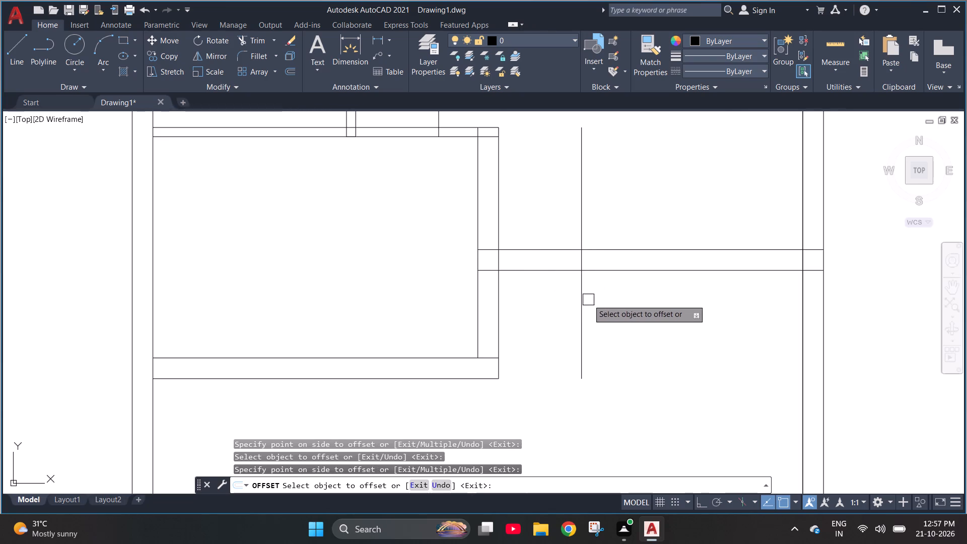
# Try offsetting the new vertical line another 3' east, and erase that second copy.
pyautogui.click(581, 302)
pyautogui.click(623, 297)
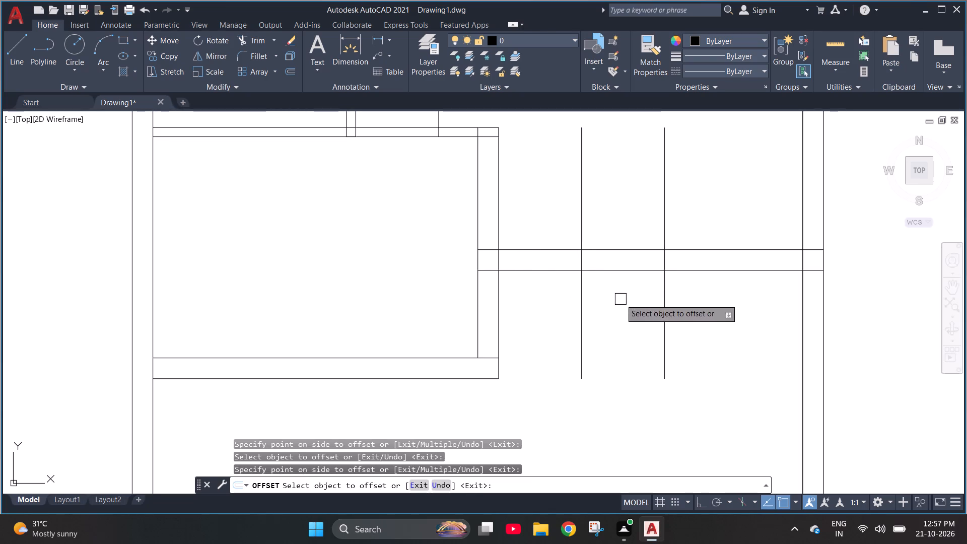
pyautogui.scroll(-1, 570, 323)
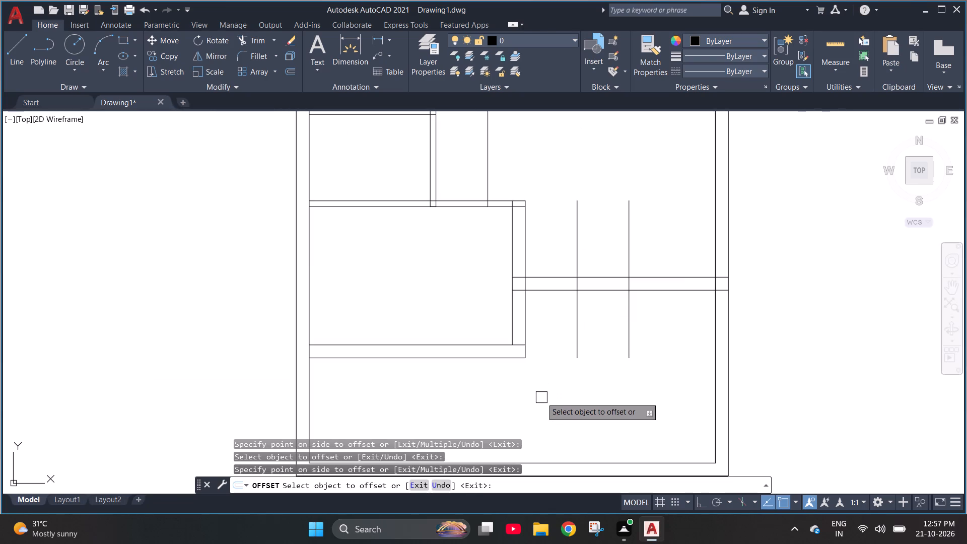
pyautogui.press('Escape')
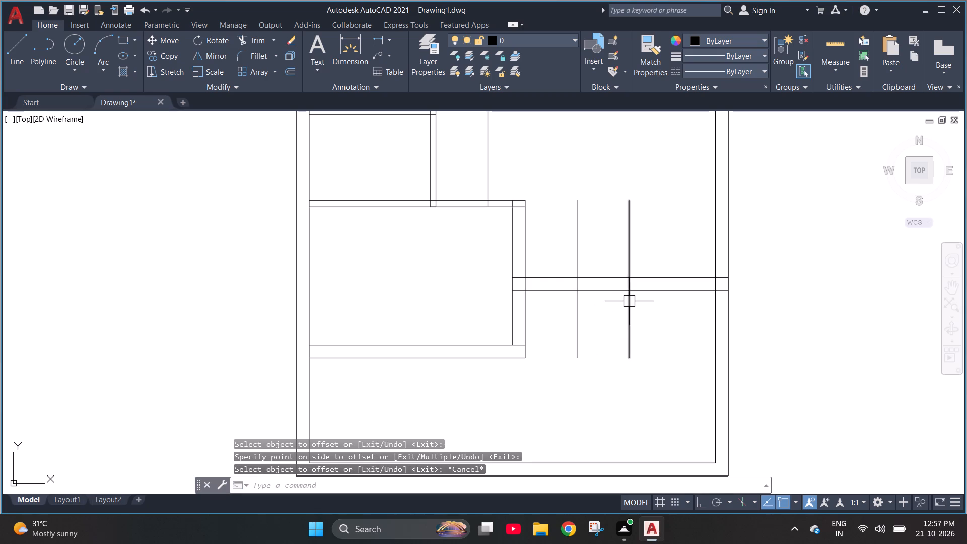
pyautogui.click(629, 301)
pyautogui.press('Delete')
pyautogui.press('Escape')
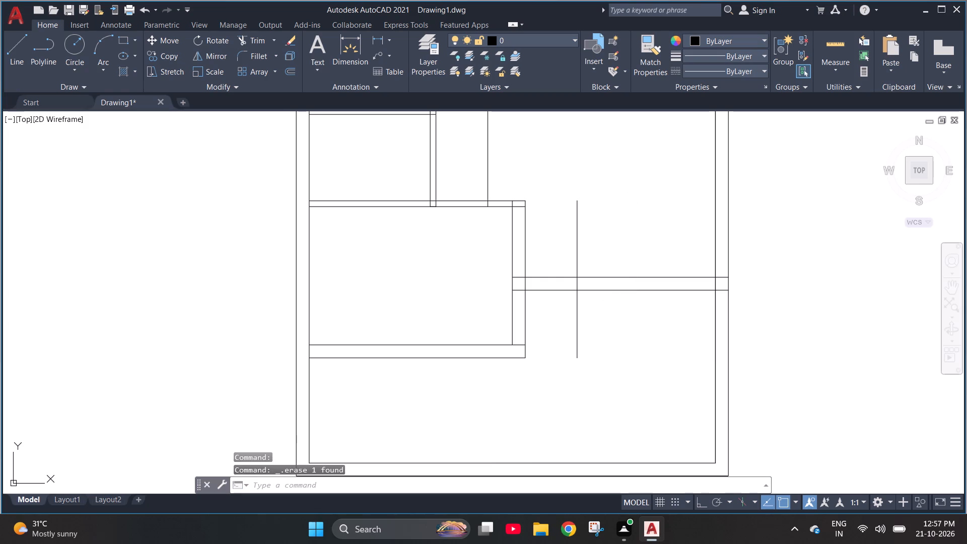
# Offset the vertical line east of the large west room 1' further east.
pyautogui.press('o')
pyautogui.press('Return')
pyautogui.write("1'")
pyautogui.press('Return')
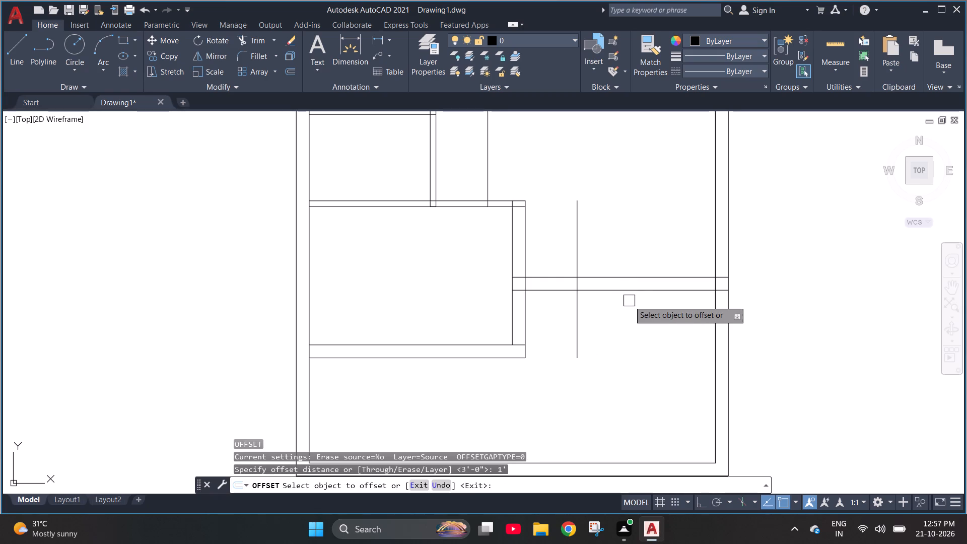
pyautogui.click(577, 332)
pyautogui.click(599, 324)
pyautogui.press('Escape')
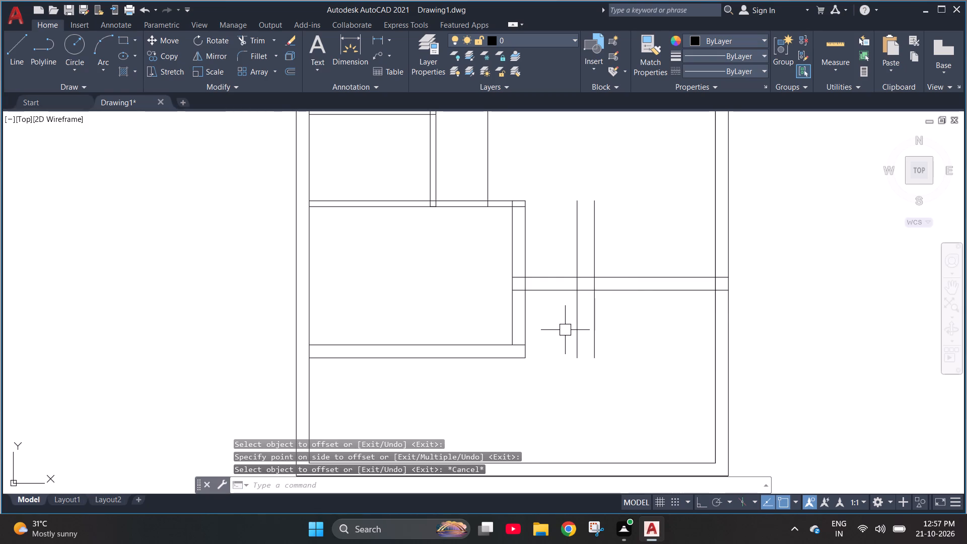
# Trim an opening in the southeast horizontal partition between the large west room's wall and the 1' offset line, removing leftover offset pieces.
pyautogui.write('tr')
pyautogui.press('space')
pyautogui.click(578, 392)
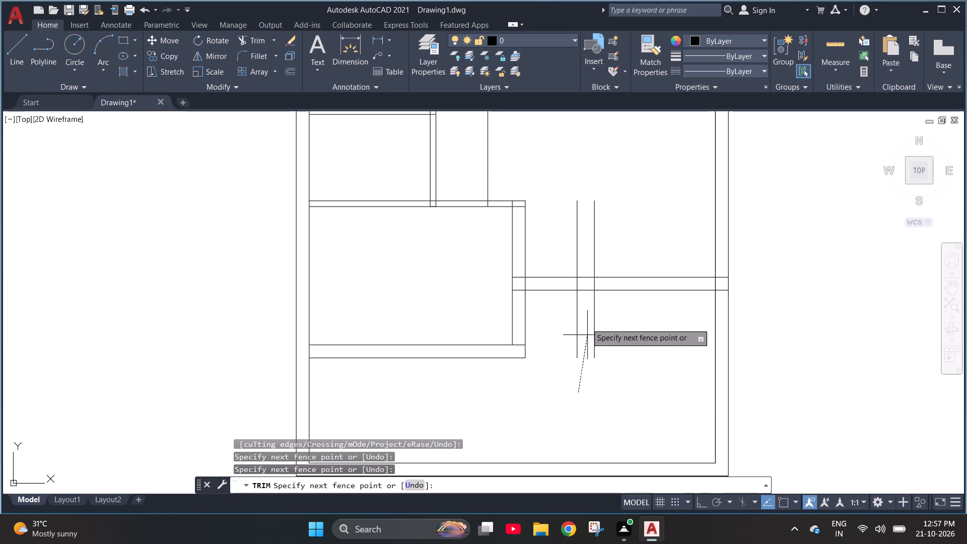
pyautogui.click(572, 208)
pyautogui.moveTo(574, 218); pyautogui.dragTo(573, 227)
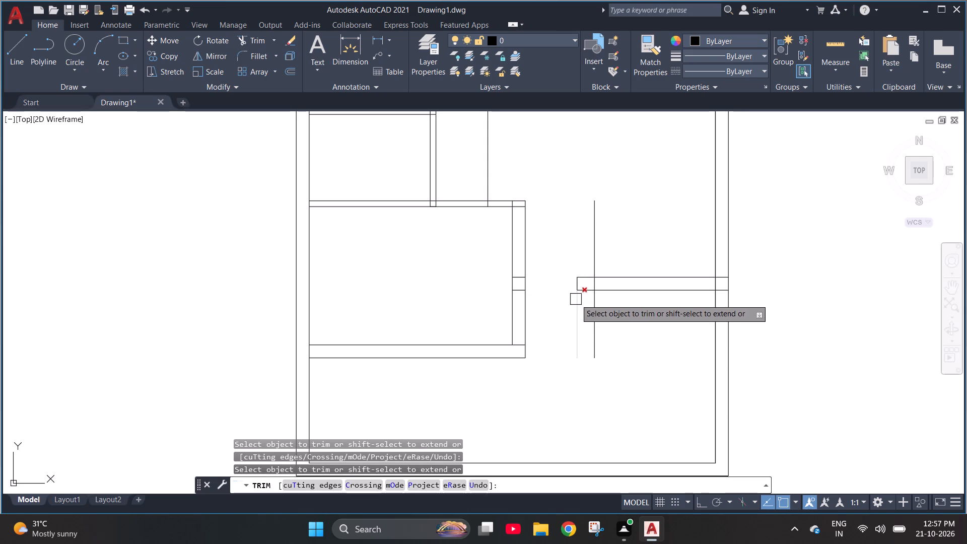
pyautogui.click(576, 299)
pyautogui.click(572, 279)
pyautogui.click(581, 290)
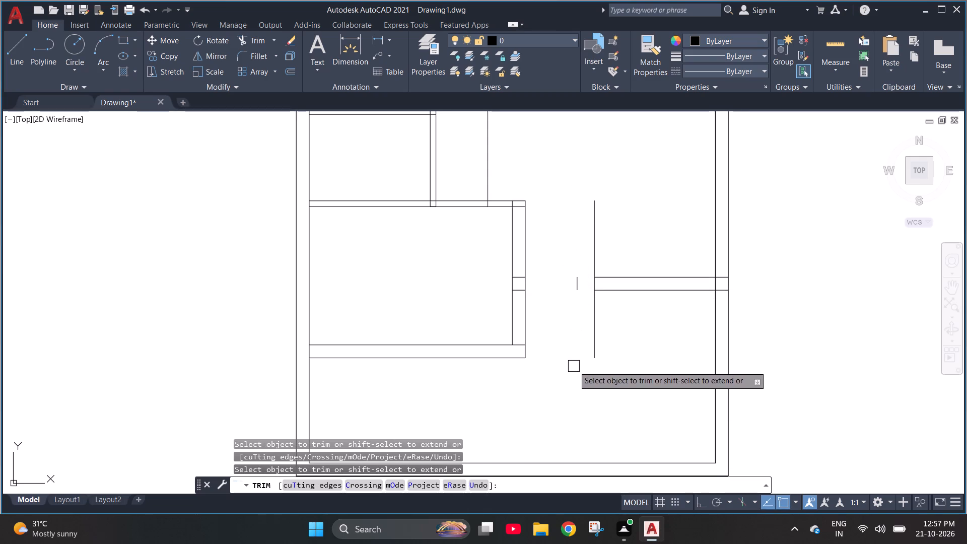
pyautogui.click(579, 282)
pyautogui.scroll(-1, 562, 423)
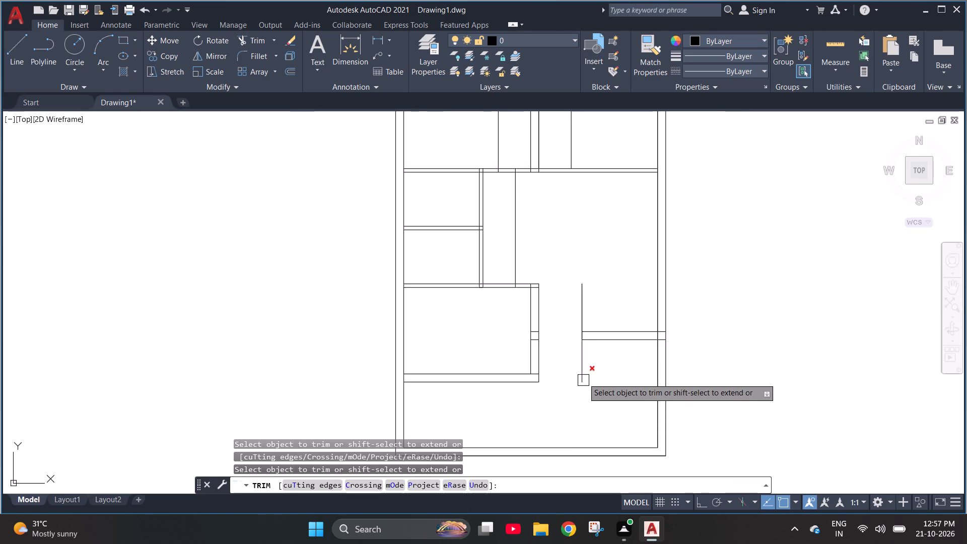
pyautogui.click(583, 361)
pyautogui.click(583, 308)
# Trim the two horizontal line pieces crossing inside the large west room's east wall.
pyautogui.scroll(3, 531, 343)
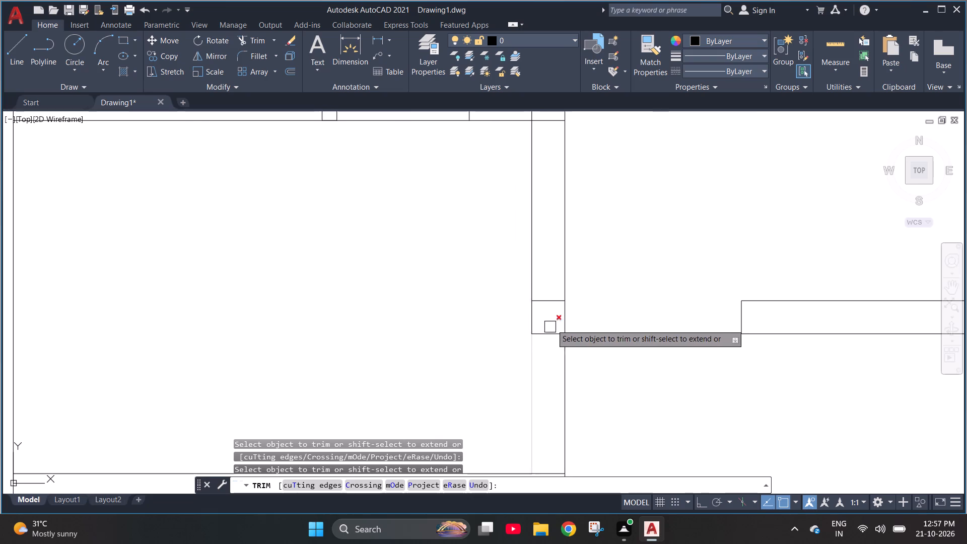
pyautogui.click(547, 301)
pyautogui.click(552, 339)
# Trim a 3' opening in the large west room's north partition and remove the vertical offset line above it.
pyautogui.scroll(-2, 578, 397)
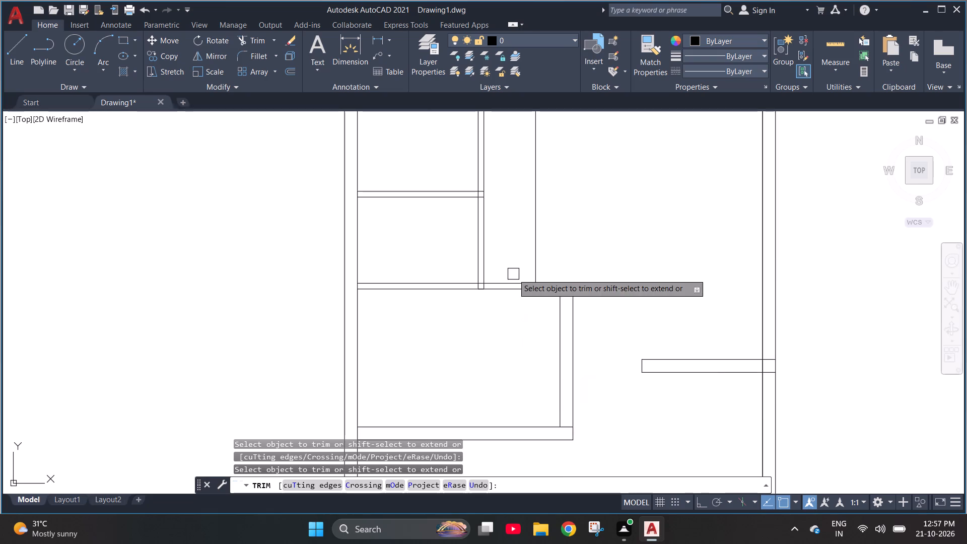
pyautogui.click(509, 242)
pyautogui.click(506, 337)
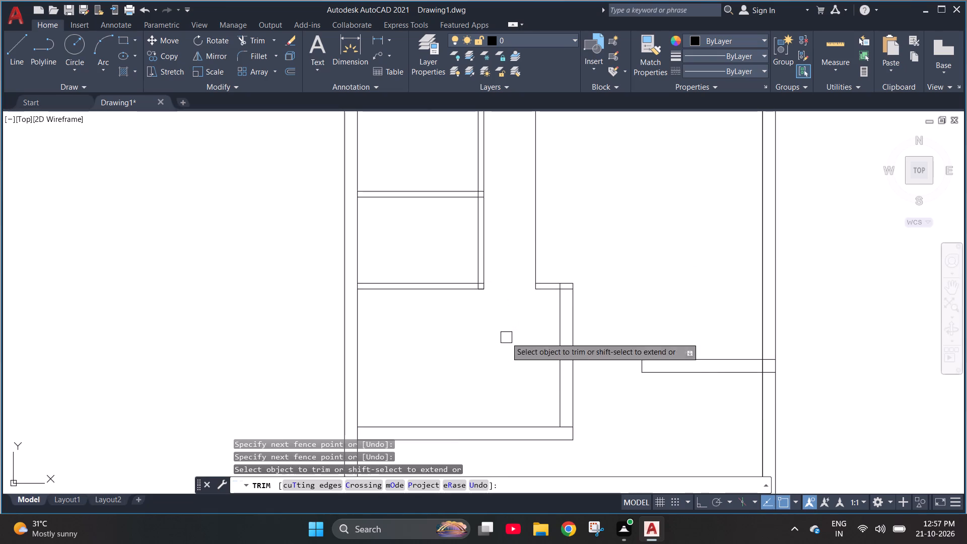
pyautogui.scroll(-1, 511, 373)
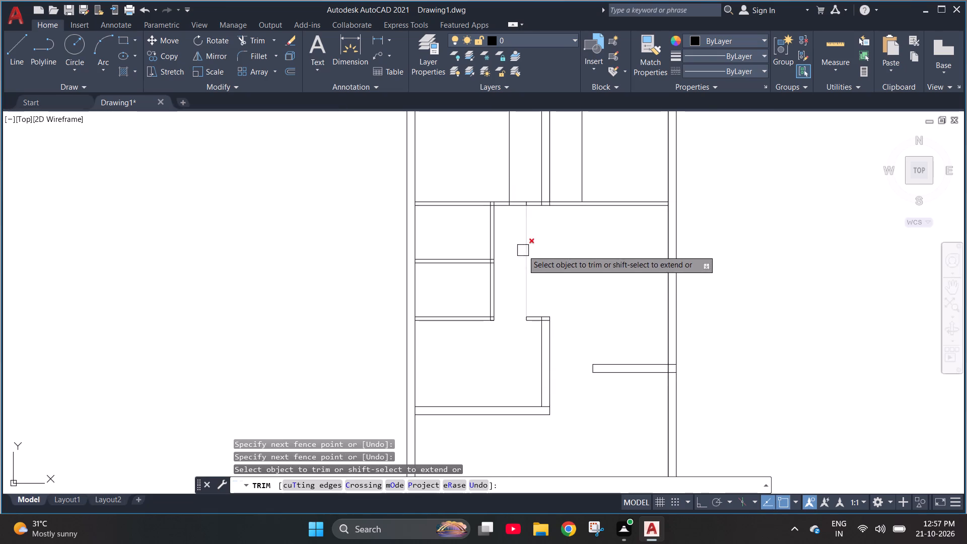
pyautogui.click(526, 249)
# Trim the northwest room's south partition between the 3' offset line and the middle partition, clearing the stray pieces and the crossing upper line.
pyautogui.scroll(-1, 535, 321)
pyautogui.scroll(3, 533, 263)
pyautogui.moveTo(533, 263); pyautogui.dragTo(525, 249)
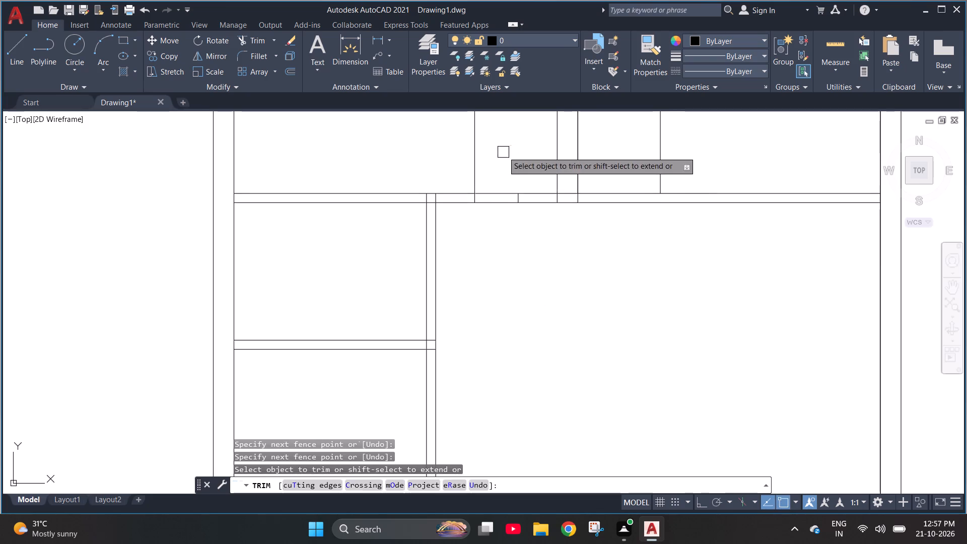
pyautogui.click(503, 152)
pyautogui.moveTo(523, 167); pyautogui.dragTo(520, 196)
pyautogui.click(517, 223)
pyautogui.click(513, 177)
pyautogui.click(523, 197)
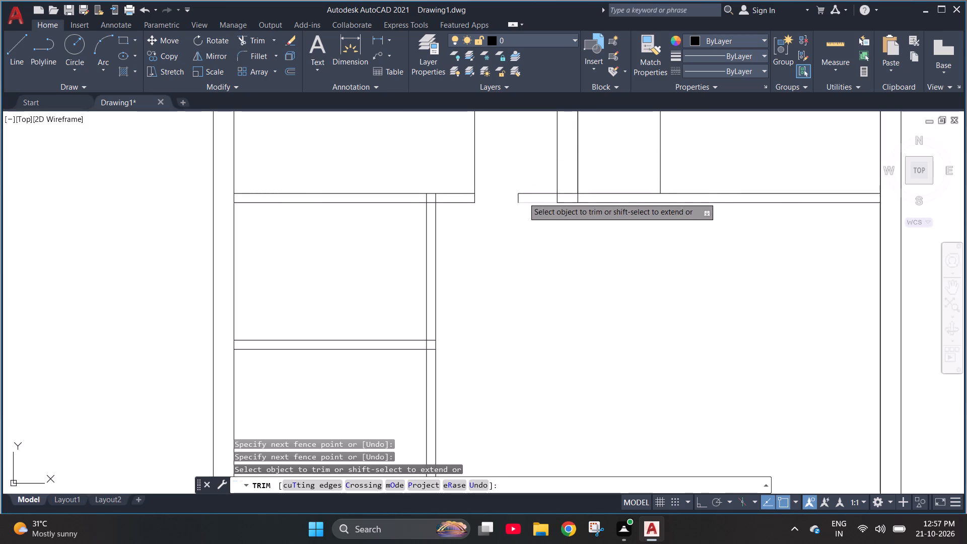
pyautogui.click(533, 209)
pyautogui.click(528, 194)
pyautogui.click(522, 196)
pyautogui.click(521, 201)
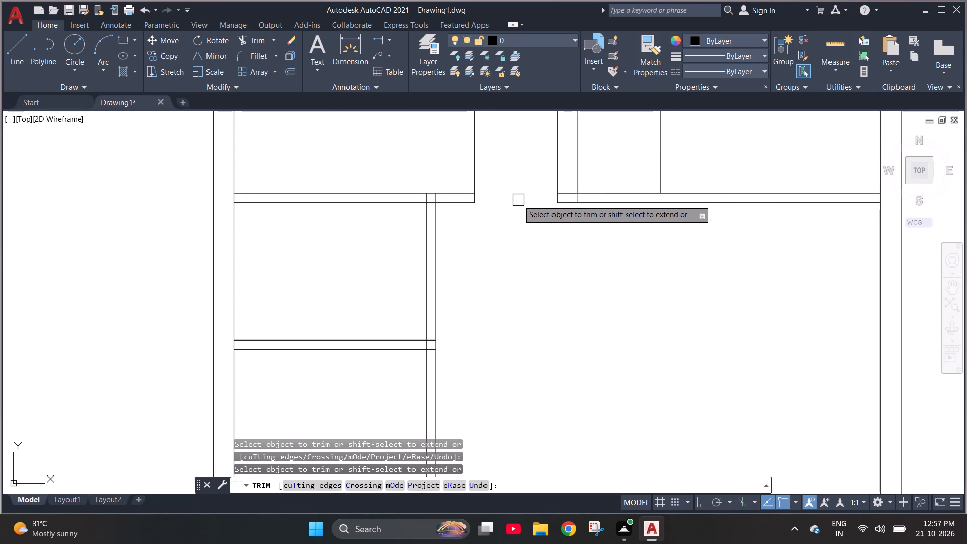
pyautogui.click(563, 192)
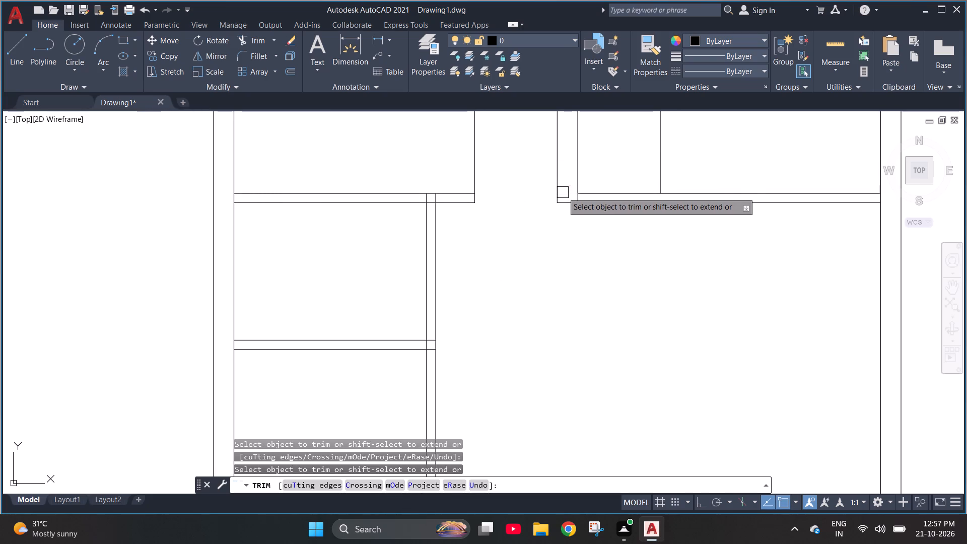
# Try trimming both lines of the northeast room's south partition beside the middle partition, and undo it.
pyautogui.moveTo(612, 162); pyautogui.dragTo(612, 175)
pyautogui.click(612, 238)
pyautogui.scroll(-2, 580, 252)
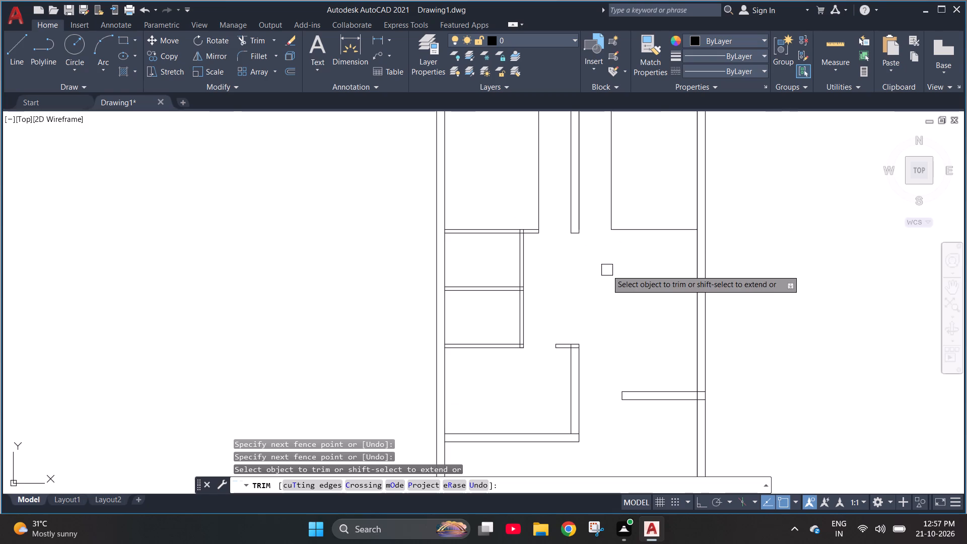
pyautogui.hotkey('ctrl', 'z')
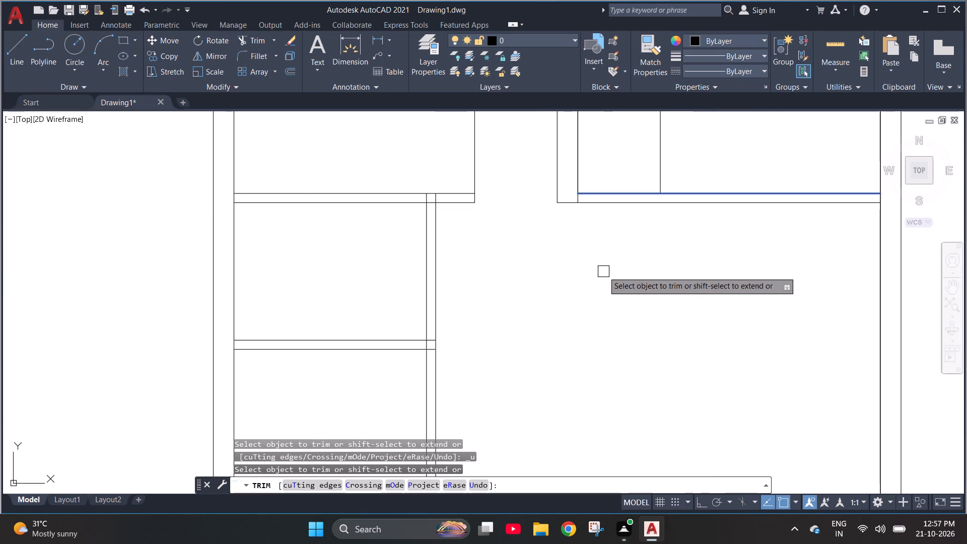
# Extend the northeast room's vertical offset line down to the lower line of its south partition.
pyautogui.press('Escape')
pyautogui.write('ex')
pyautogui.press('space')
pyautogui.click(658, 153)
pyautogui.press('`')
pyautogui.press('Escape')
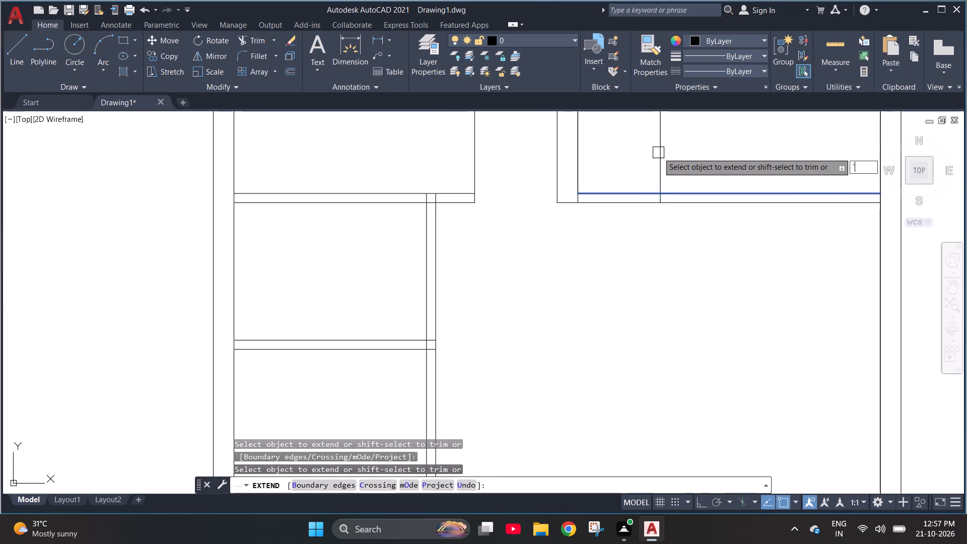
pyautogui.press('Escape')
# Trim a 3' opening in the northeast room's south partition beside the middle partition and remove the offset line above it.
pyautogui.write('tr')
pyautogui.press('space')
pyautogui.moveTo(639, 173); pyautogui.dragTo(639, 179)
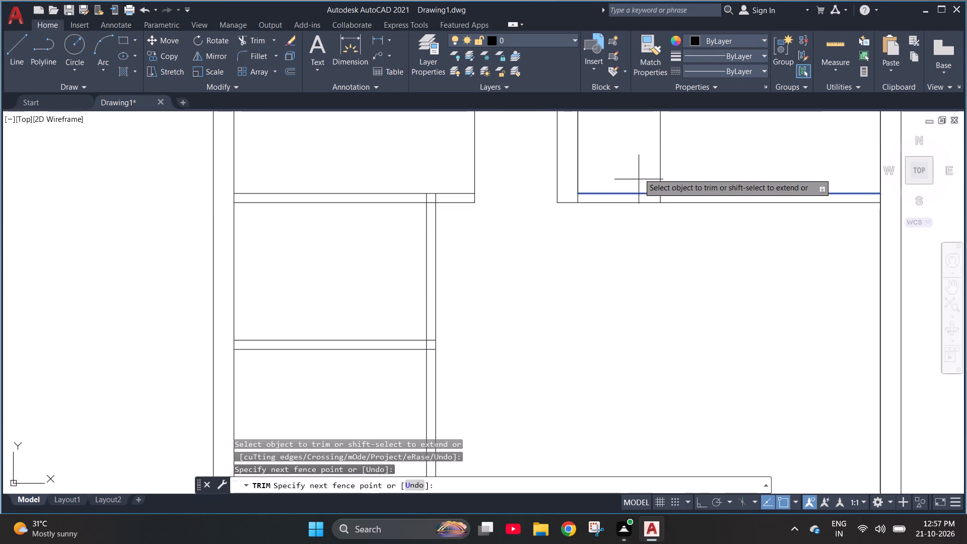
pyautogui.click(668, 292)
pyautogui.moveTo(631, 149); pyautogui.dragTo(638, 147)
pyautogui.click(692, 150)
pyautogui.press('Escape')
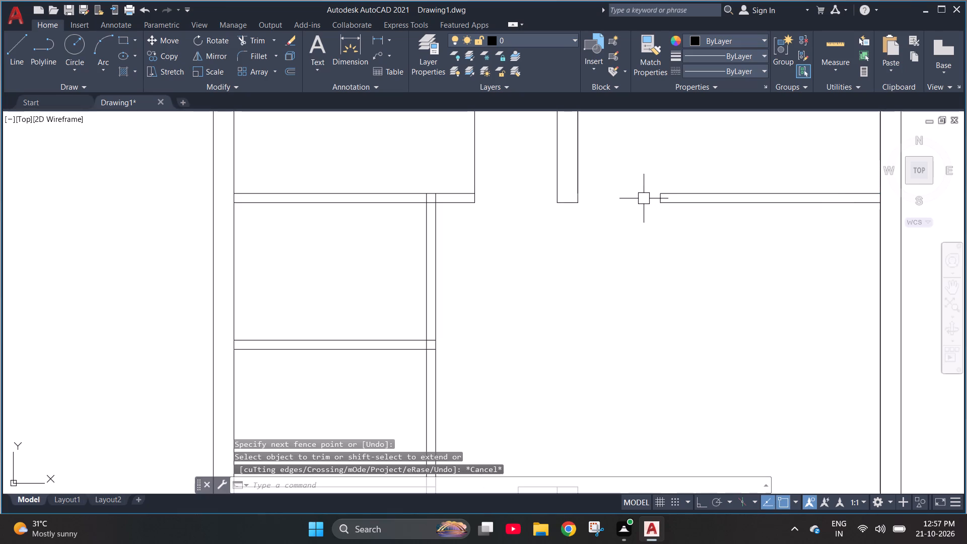
# Offset the lower line of the northwest room's south partition 2' south into the upper small west room.
pyautogui.press('o')
pyautogui.press('space')
pyautogui.write("2'")
pyautogui.press('Return')
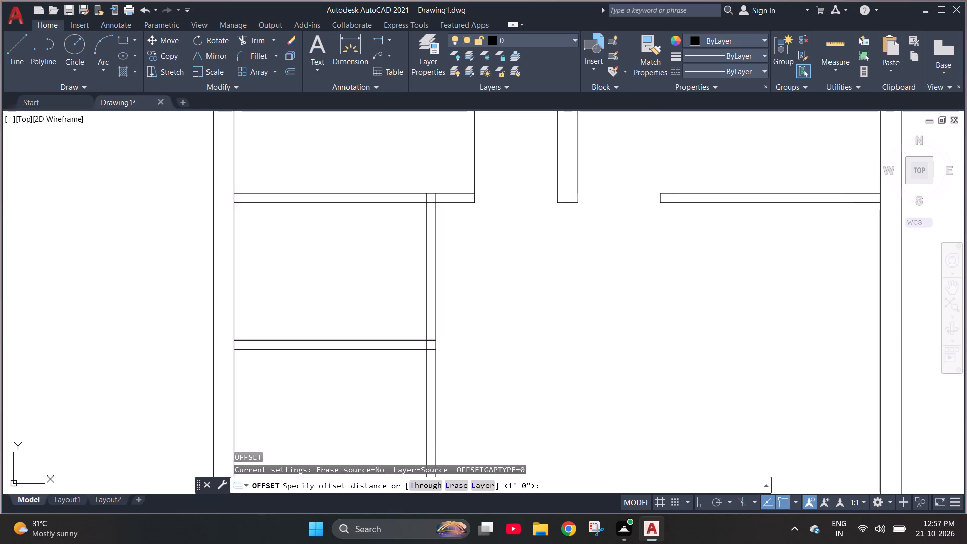
pyautogui.click(388, 201)
pyautogui.click(361, 282)
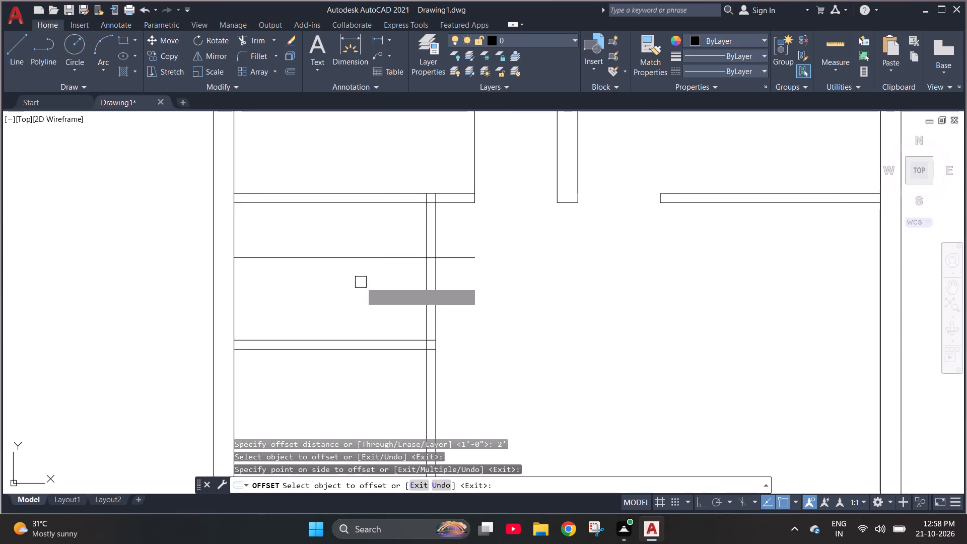
# Offset the west line of the vertical partition beside the two small west rooms 2' west.
pyautogui.scroll(-2, 398, 213)
pyautogui.scroll(2, 380, 339)
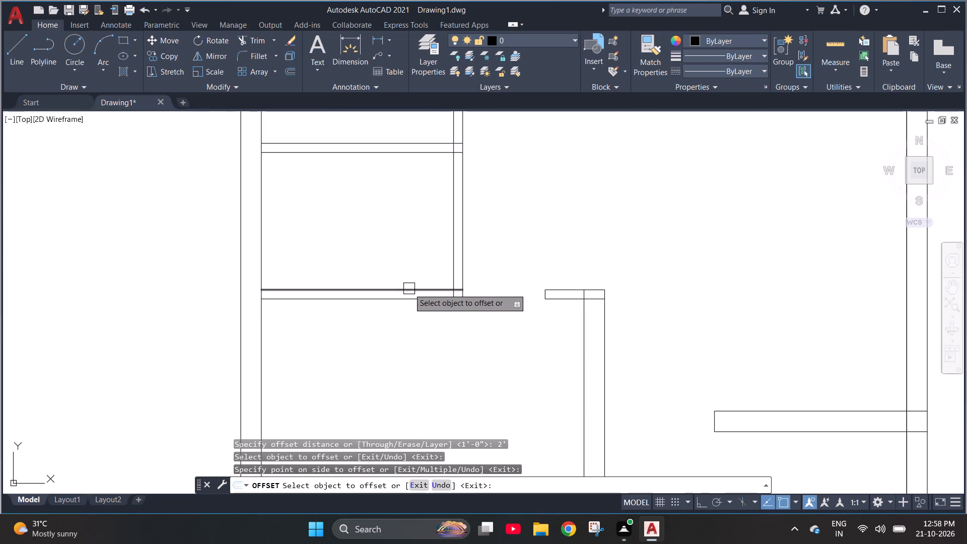
pyautogui.click(453, 247)
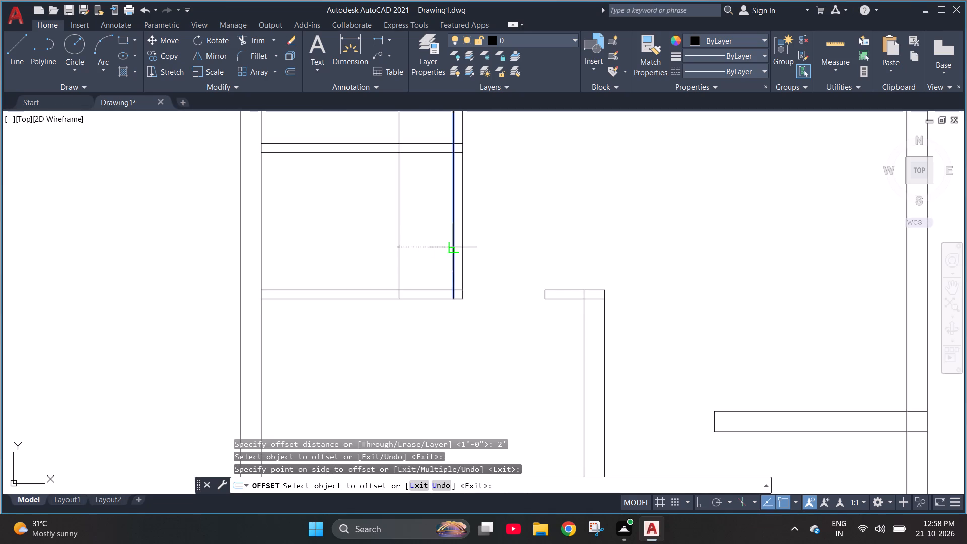
pyautogui.click(431, 245)
pyautogui.scroll(-1, 436, 369)
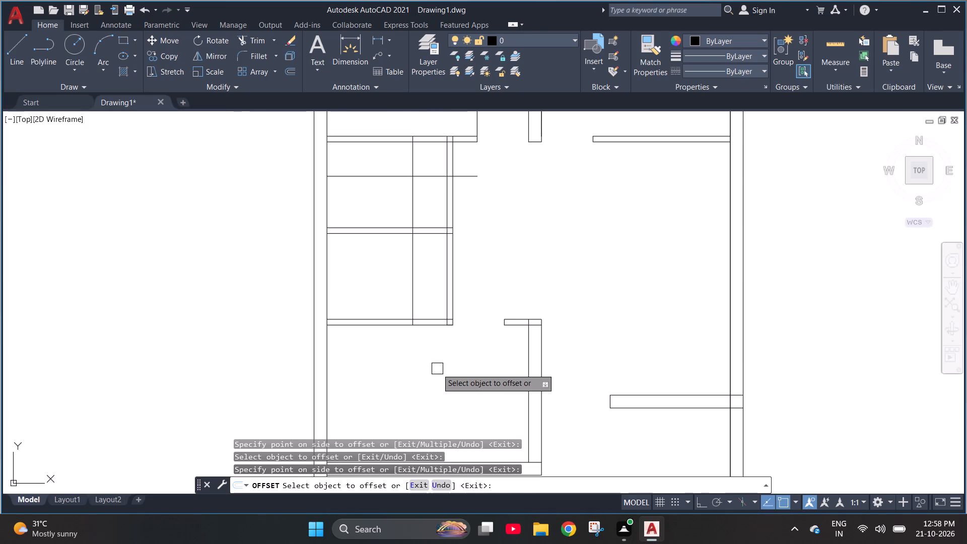
pyautogui.press('Escape')
pyautogui.press('r')
pyautogui.press('Escape')
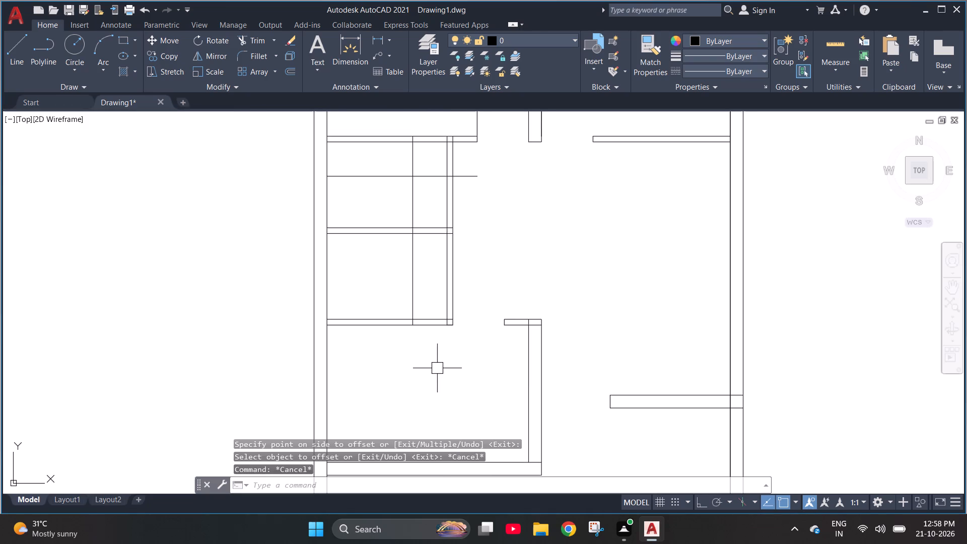
# Trim a 2' opening in the lower small west room's south partition and remove the vertical offset line in that room.
pyautogui.write('tr')
pyautogui.press('space')
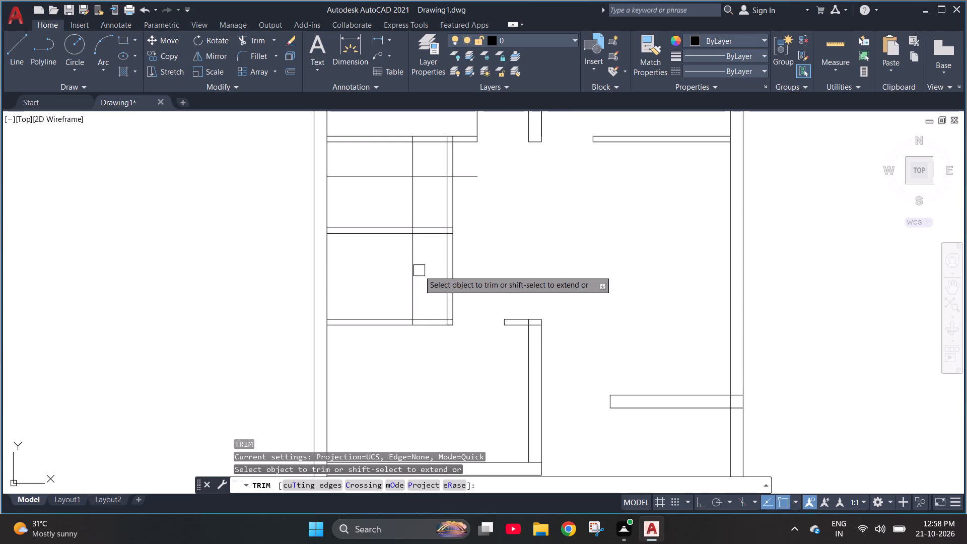
pyautogui.click(409, 275)
pyautogui.click(421, 289)
pyautogui.click(438, 351)
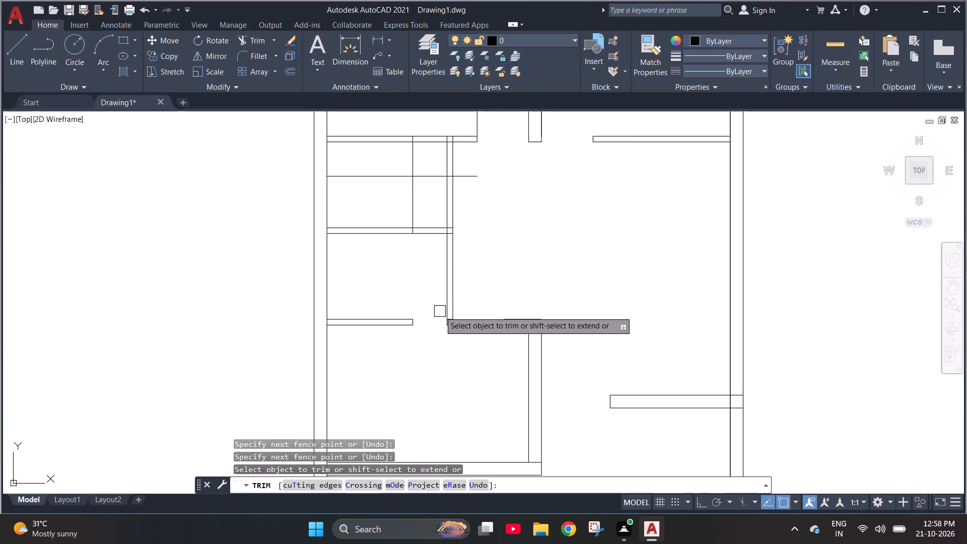
# Trim the lines crossing inside the vertical partition where both cross partitions of the small west rooms meet it.
pyautogui.scroll(3, 448, 319)
pyautogui.scroll(-1, 436, 379)
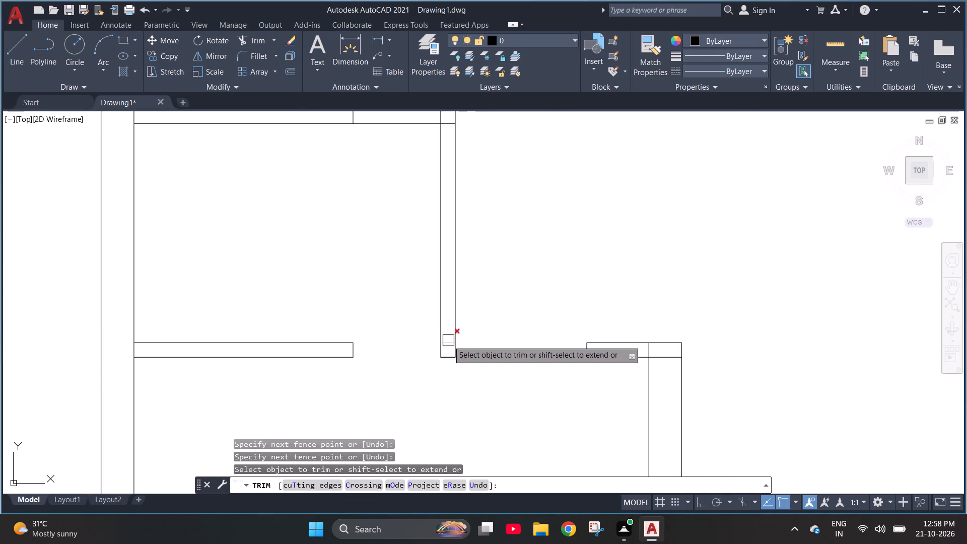
pyautogui.click(447, 341)
pyautogui.scroll(-2, 442, 382)
pyautogui.scroll(4, 452, 273)
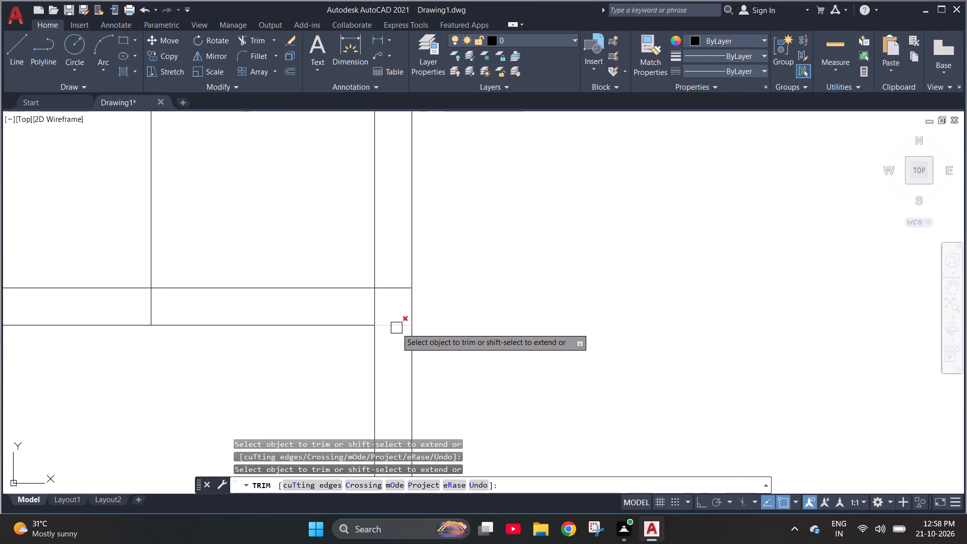
pyautogui.click(393, 320)
pyautogui.click(392, 287)
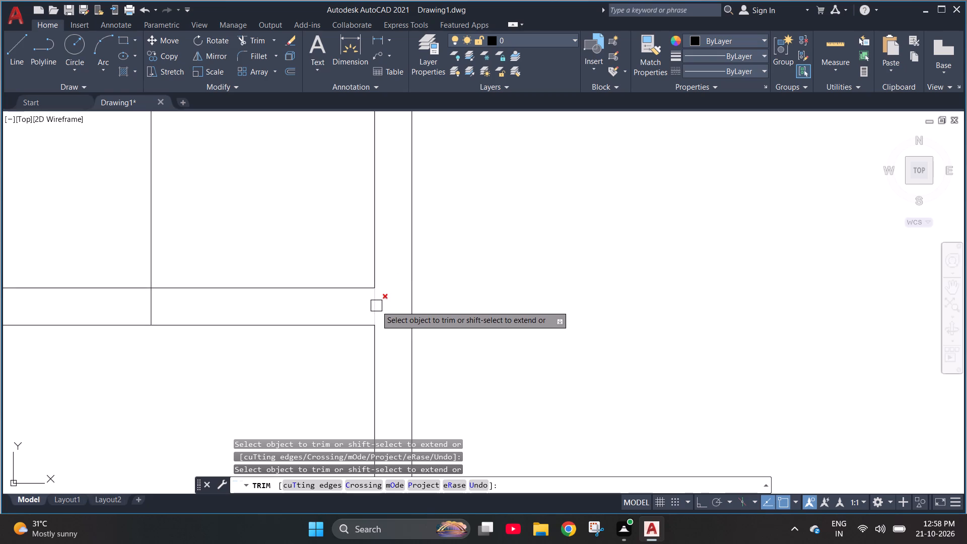
pyautogui.click(376, 306)
pyautogui.scroll(-2, 600, 285)
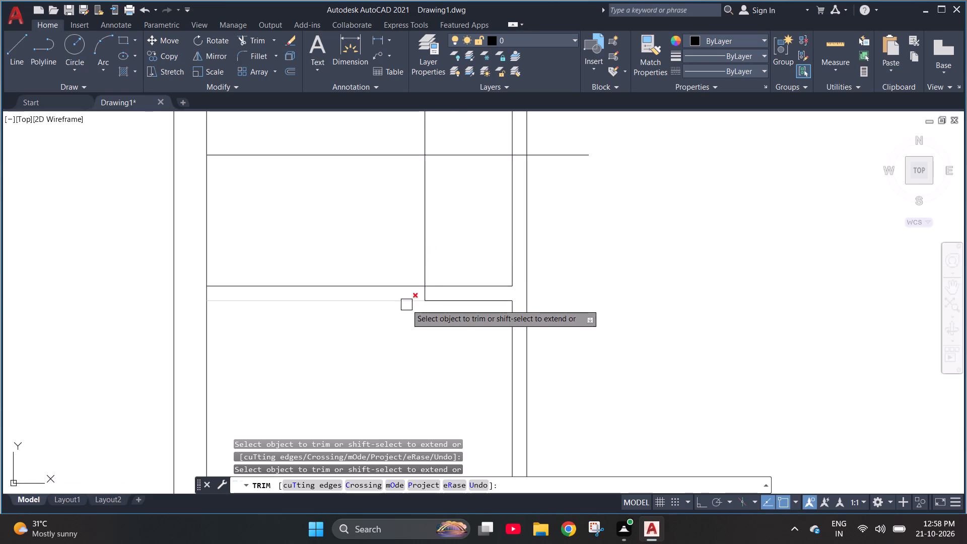
pyautogui.click(428, 292)
pyautogui.hotkey('ctrl', 'z')
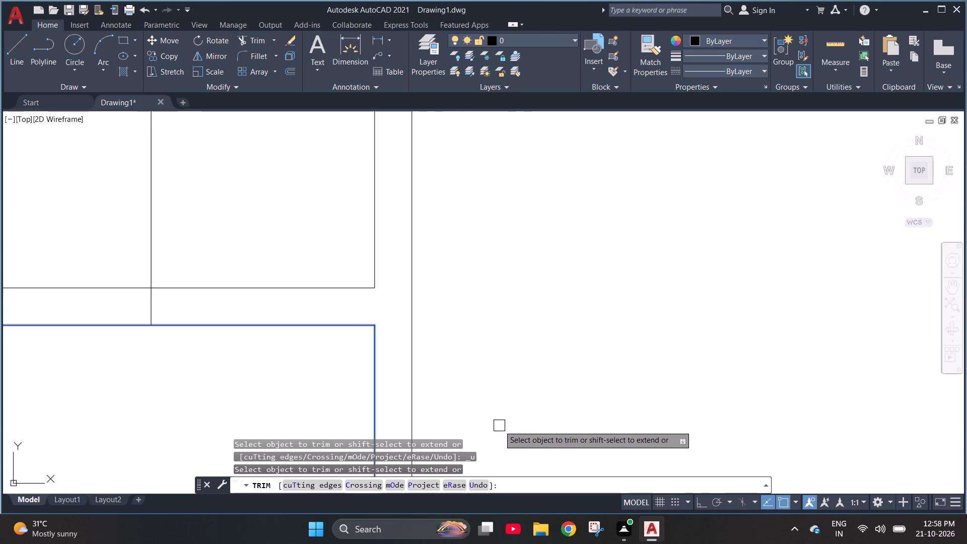
# Remove the vertical offset line from the upper small west room and from the partition beneath it.
pyautogui.scroll(-2, 751, 372)
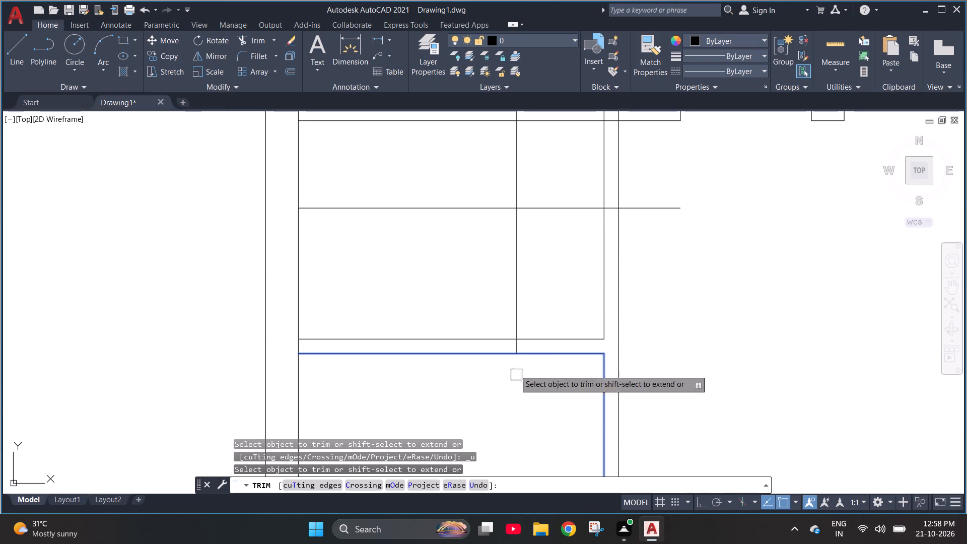
pyautogui.scroll(2, 510, 292)
pyautogui.click(522, 423)
pyautogui.scroll(-1, 476, 348)
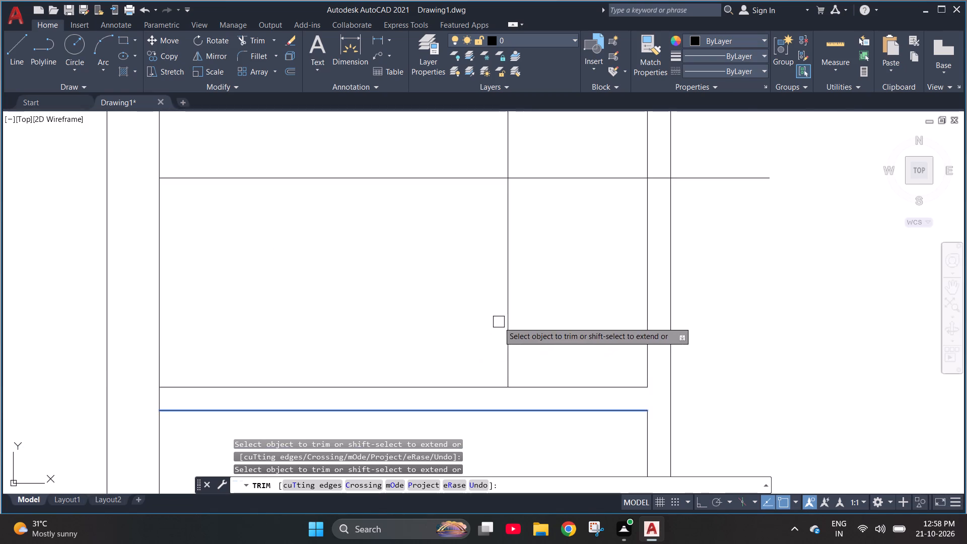
pyautogui.click(506, 316)
# Trim a 2' opening in the vertical partition beside the upper small west room and remove the horizontal offset line.
pyautogui.scroll(-2, 413, 309)
pyautogui.click(437, 254)
pyautogui.click(454, 242)
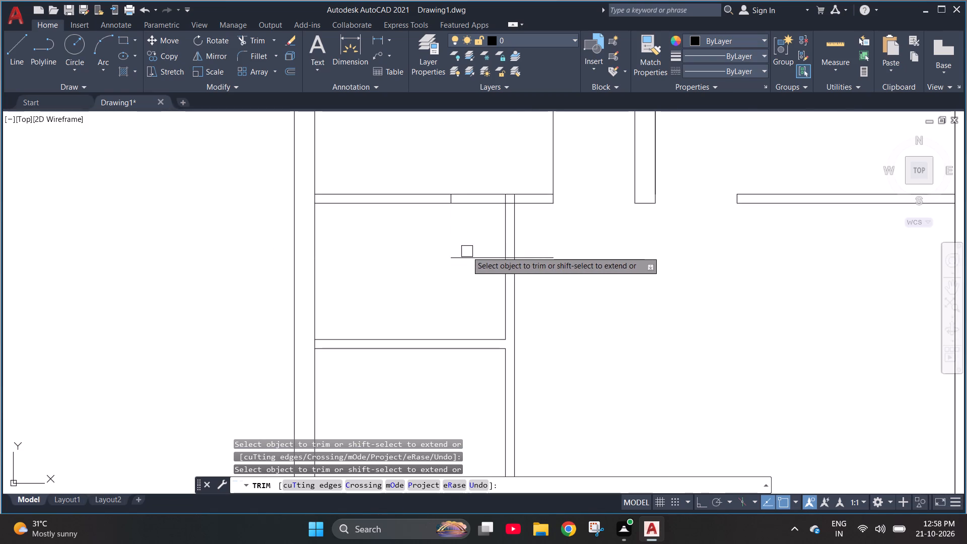
pyautogui.click(467, 258)
pyautogui.click(537, 254)
pyautogui.moveTo(540, 240); pyautogui.dragTo(428, 227)
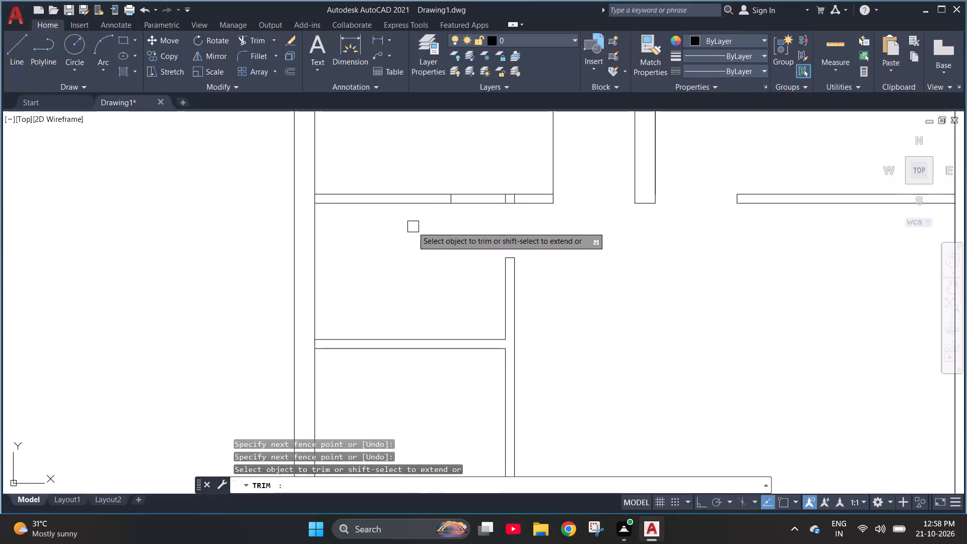
# Remove the leftover short vertical line pieces inside the northwest room's south partition.
pyautogui.click(412, 227)
pyautogui.click(440, 249)
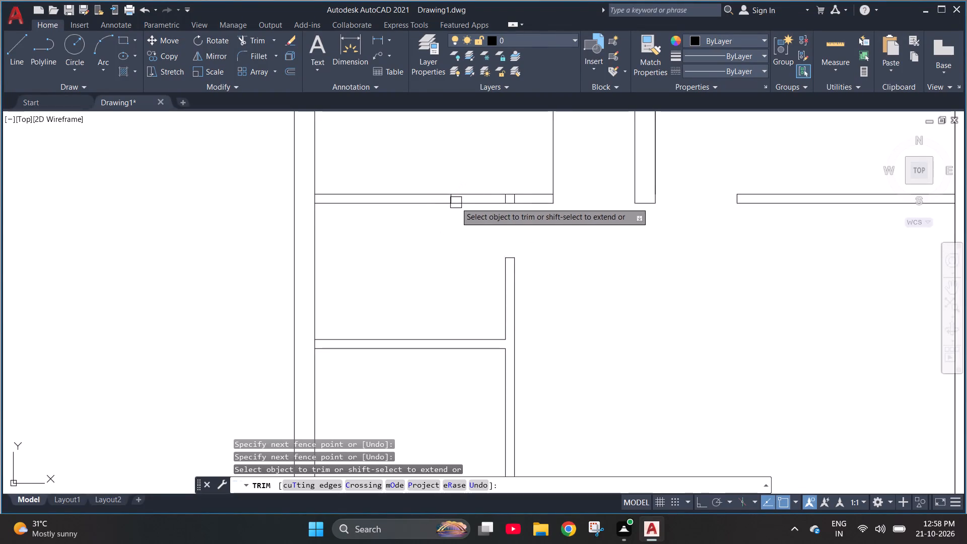
pyautogui.scroll(3, 454, 202)
pyautogui.click(425, 193)
pyautogui.click(443, 189)
pyautogui.scroll(-2, 380, 208)
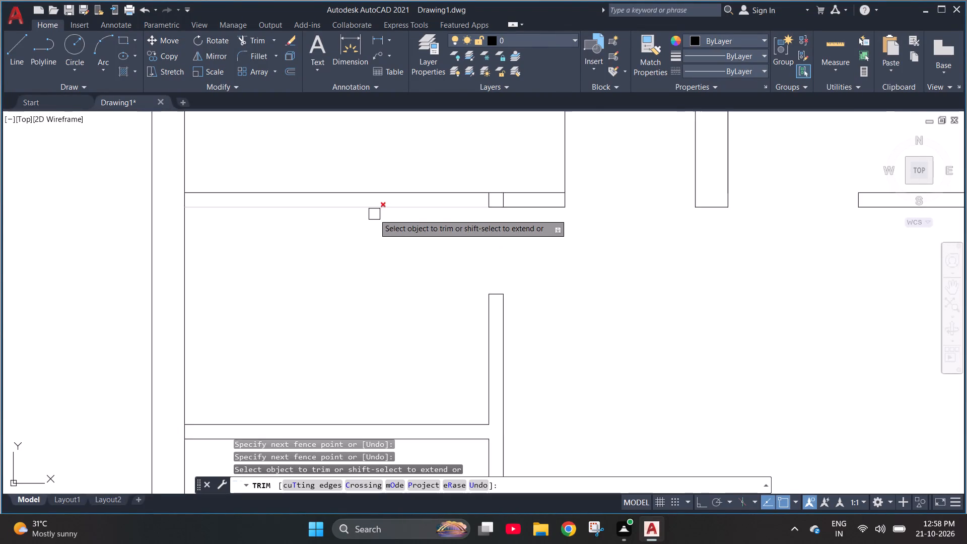
pyautogui.scroll(-1, 374, 218)
pyautogui.scroll(3, 461, 208)
pyautogui.moveTo(454, 203); pyautogui.dragTo(369, 191)
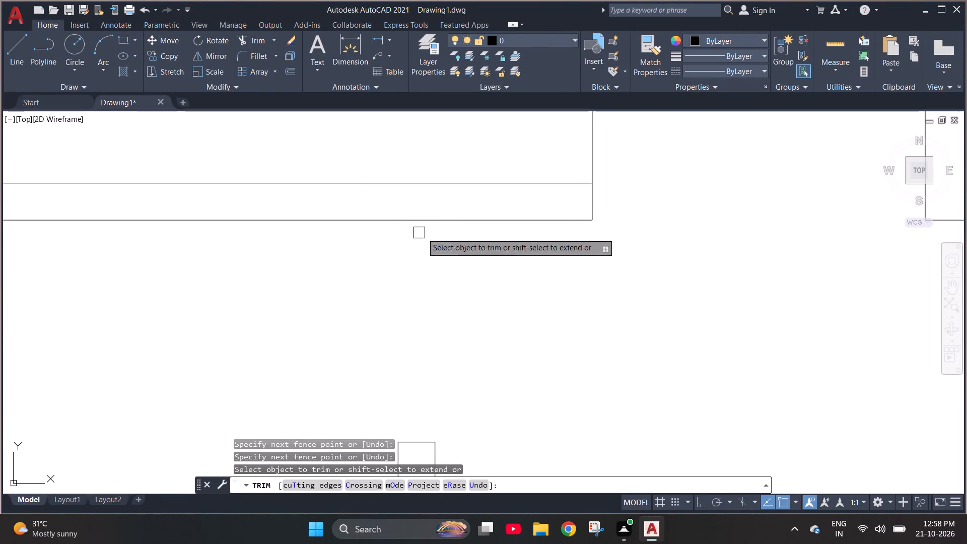
# Trim away the short partition stub and the crossing line at the north end of the southwest room's east partition.
pyautogui.scroll(-3, 457, 212)
pyautogui.scroll(-2, 395, 260)
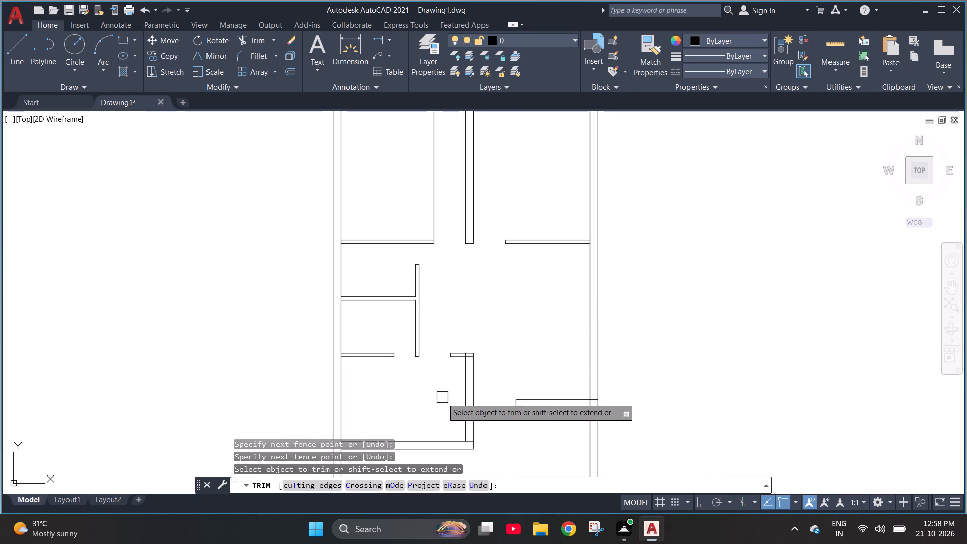
pyautogui.scroll(-1, 440, 276)
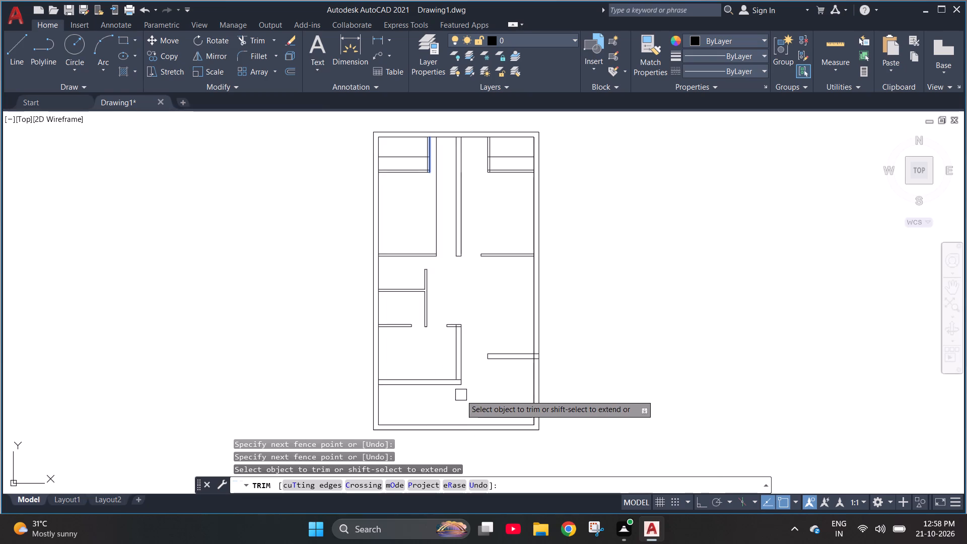
pyautogui.scroll(3, 458, 390)
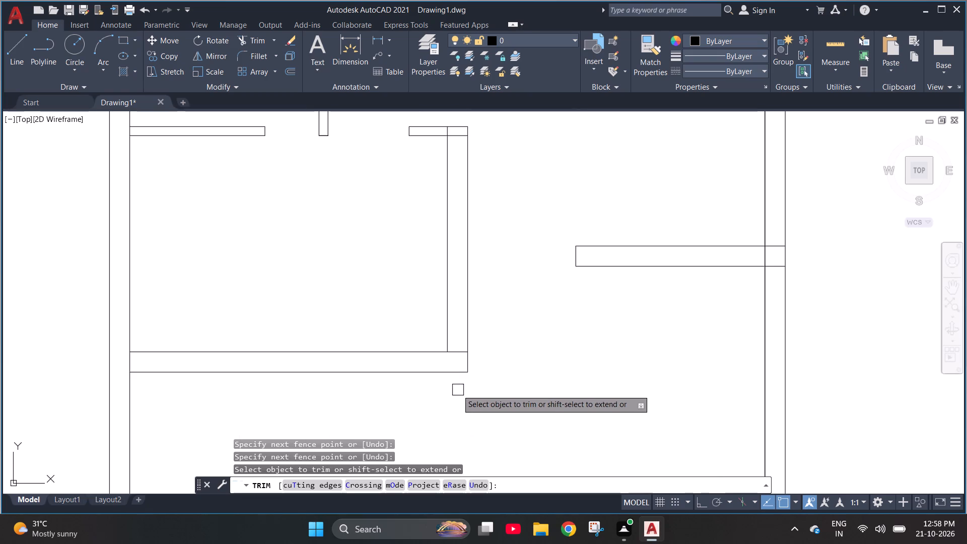
pyautogui.click(456, 136)
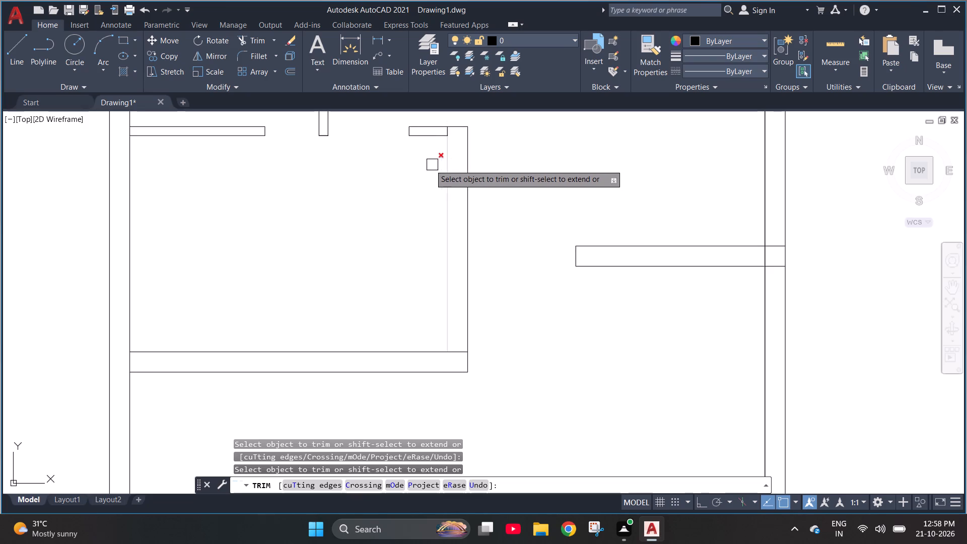
pyautogui.scroll(-1, 423, 193)
pyautogui.scroll(1, 402, 143)
pyautogui.scroll(-2, 402, 168)
pyautogui.scroll(2, 400, 147)
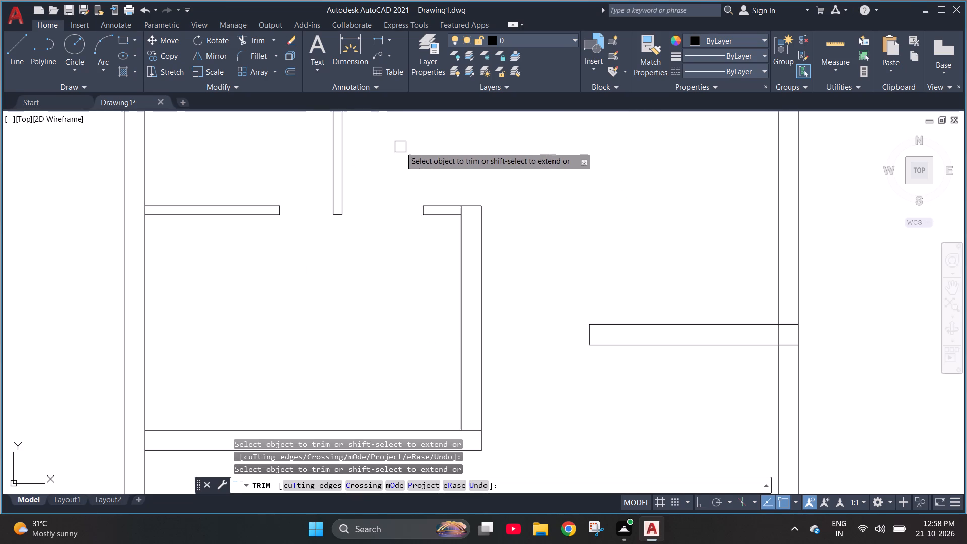
pyautogui.click(423, 210)
pyautogui.click(435, 202)
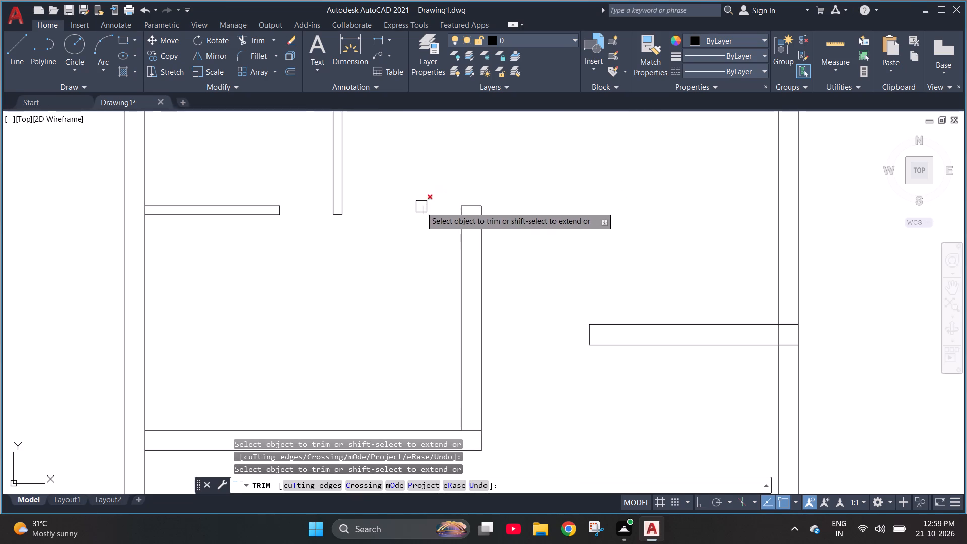
pyautogui.click(422, 208)
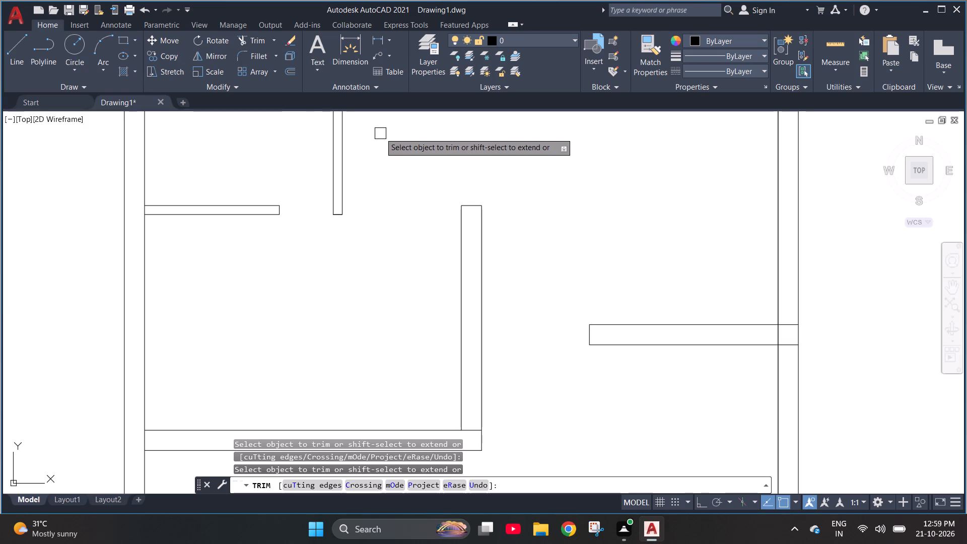
pyautogui.press('Escape')
pyautogui.press('Escape')
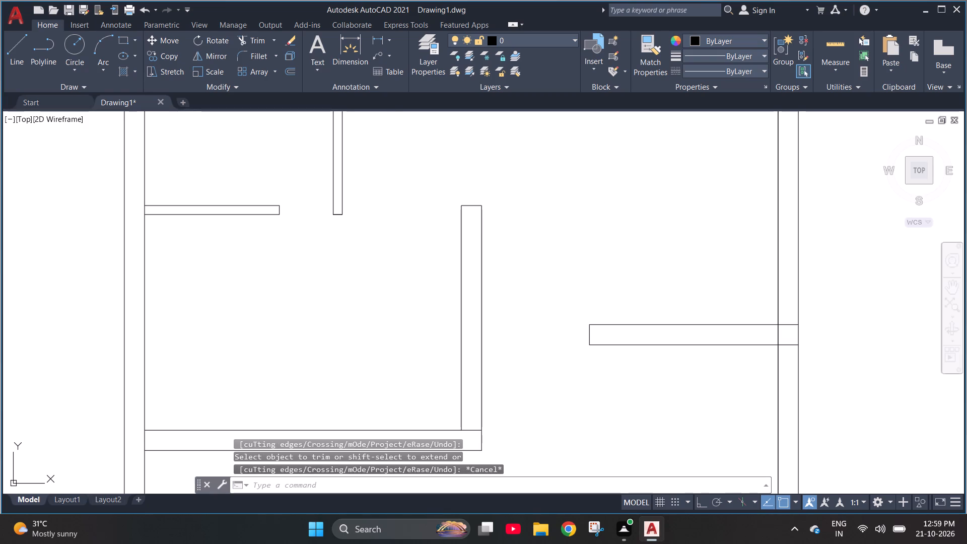
pyautogui.press('Escape')
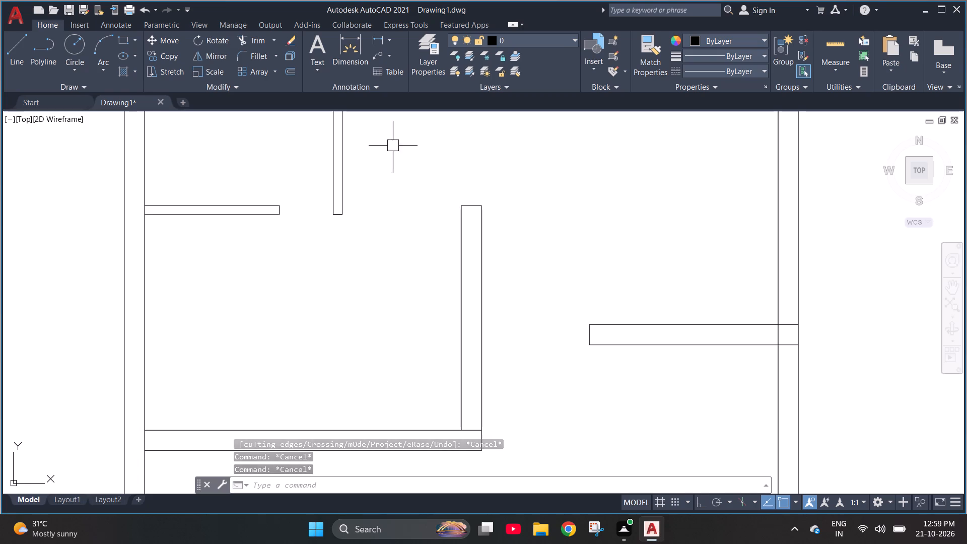
# Quick-measure the lower small west room and the southwest room.
pyautogui.scroll(-2, 407, 283)
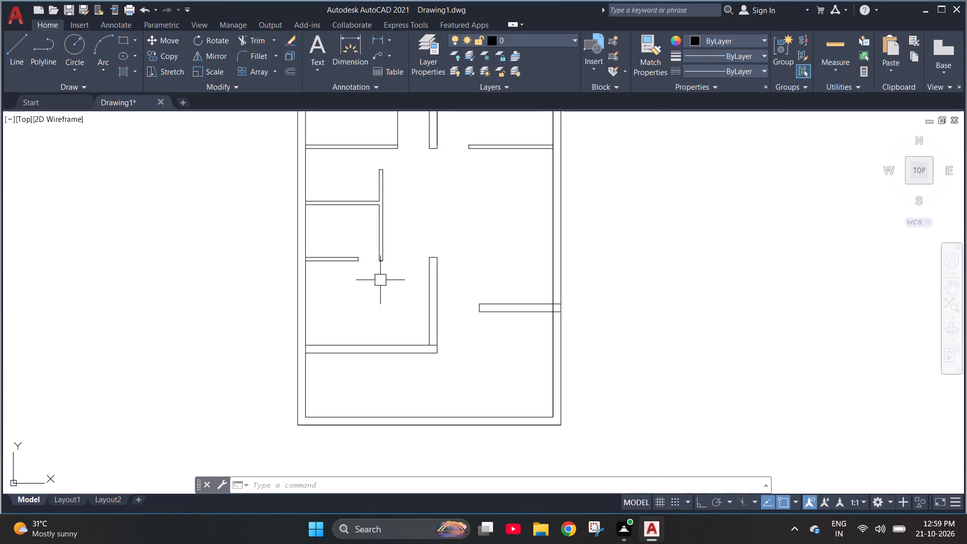
pyautogui.moveTo(840, 44); pyautogui.dragTo(835, 44)
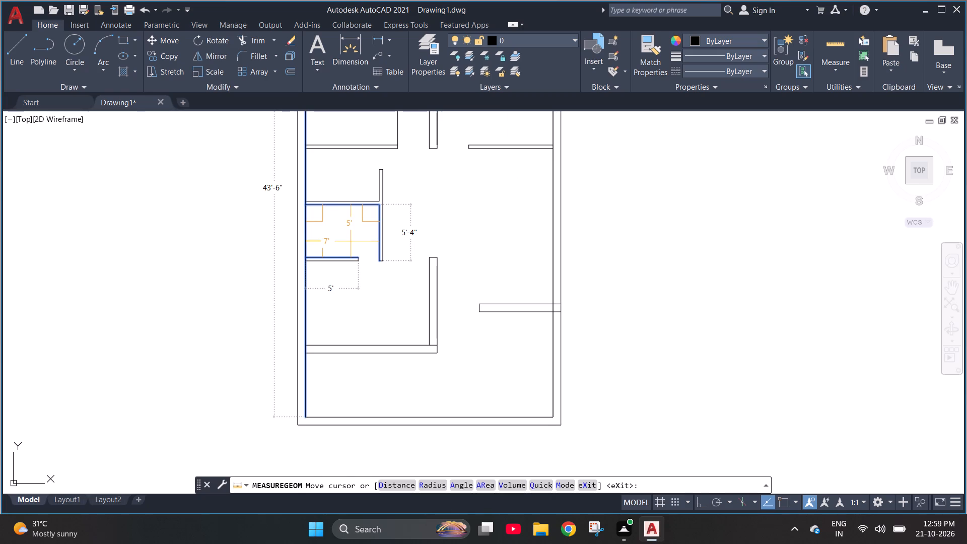
pyautogui.press('Escape')
pyautogui.press('Escape')
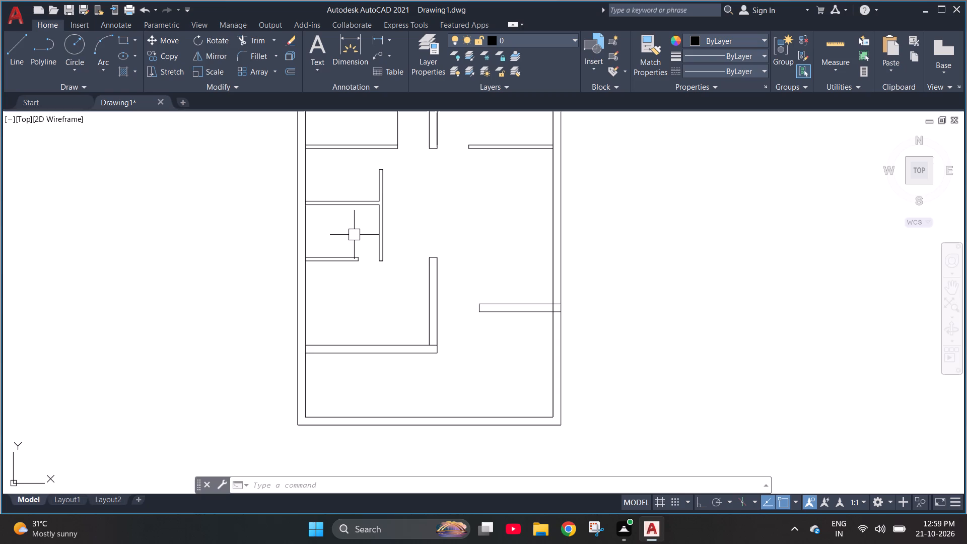
pyautogui.click(839, 58)
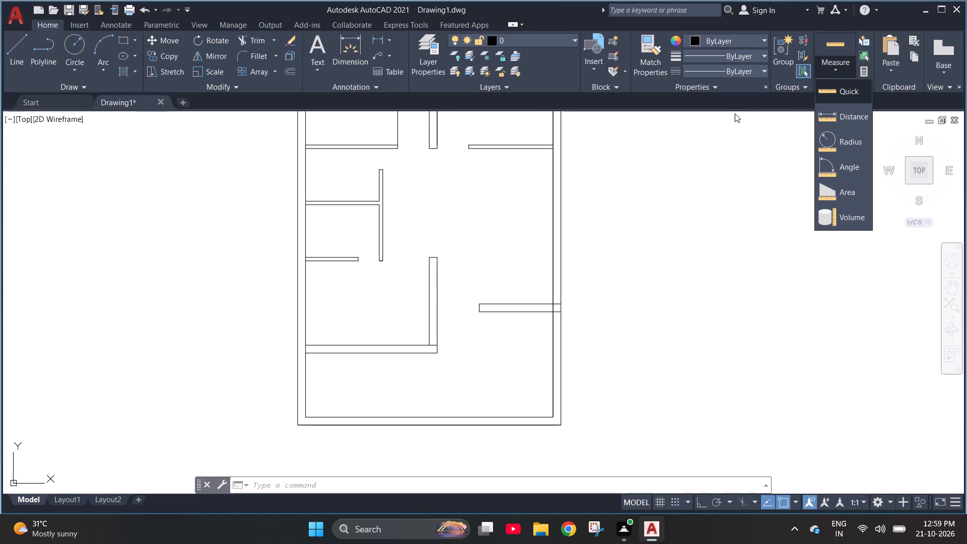
pyautogui.click(822, 51)
pyautogui.click(826, 49)
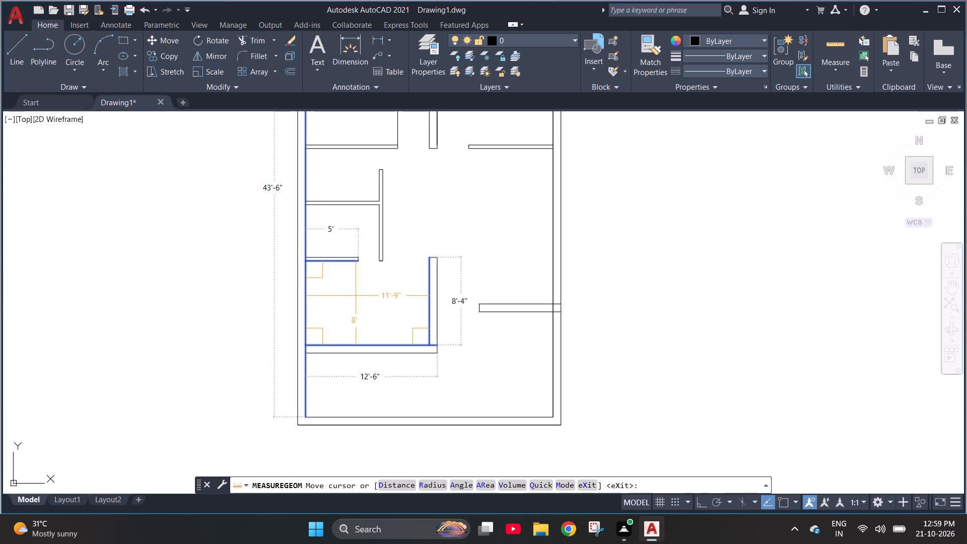
pyautogui.press('Escape')
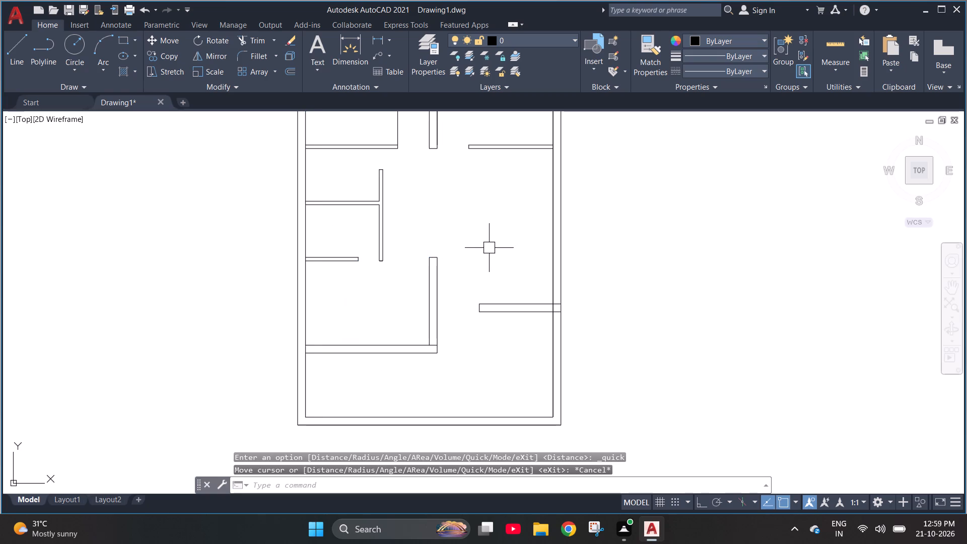
pyautogui.press('Escape')
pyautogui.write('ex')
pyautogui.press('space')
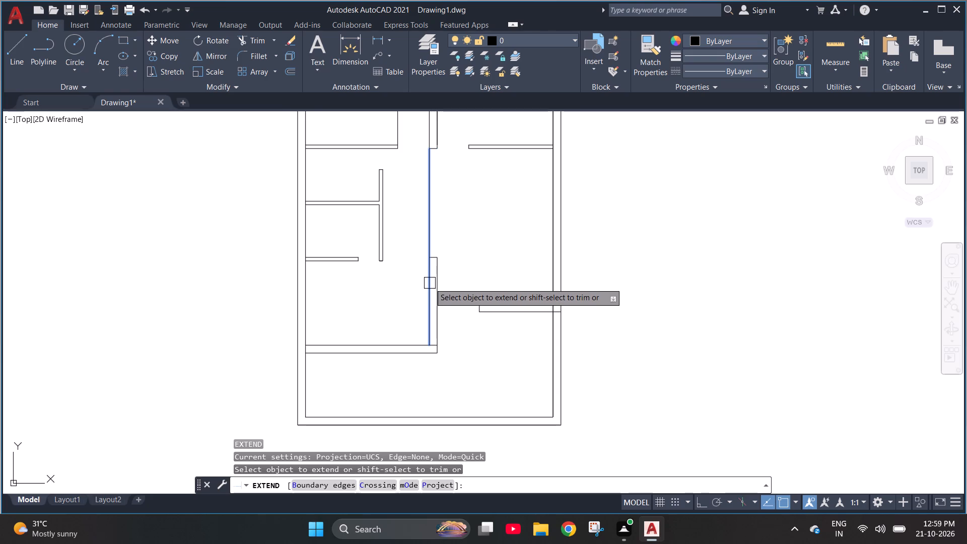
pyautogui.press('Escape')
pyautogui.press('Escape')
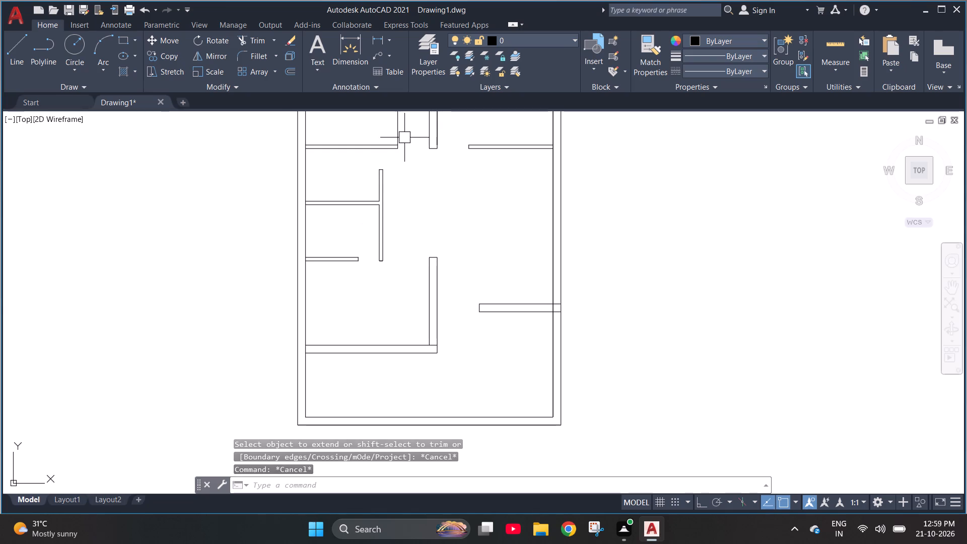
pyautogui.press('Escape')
# Extend the northwest room's east line south to the southwest room's south partition.
pyautogui.write('ex')
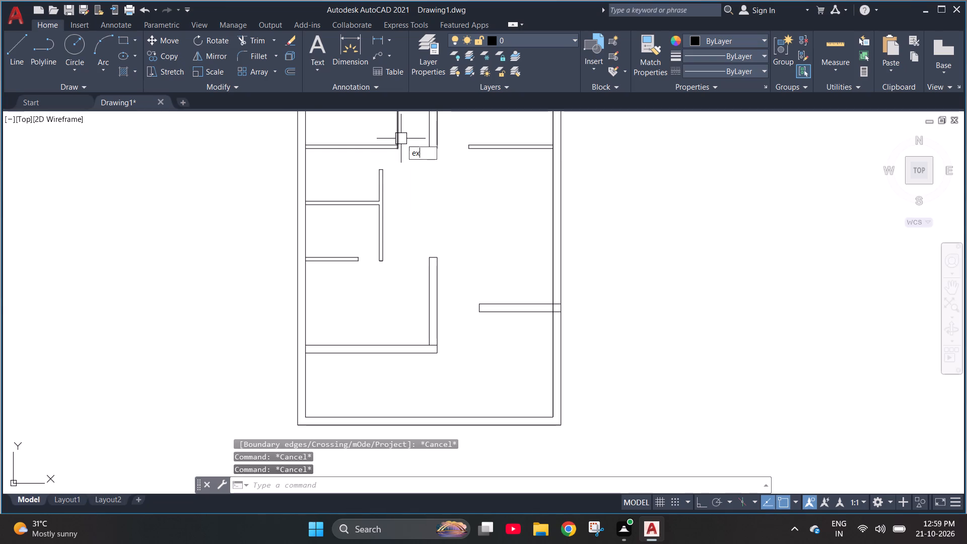
pyautogui.press('space')
pyautogui.click(401, 139)
pyautogui.press('Escape')
pyautogui.press('Escape')
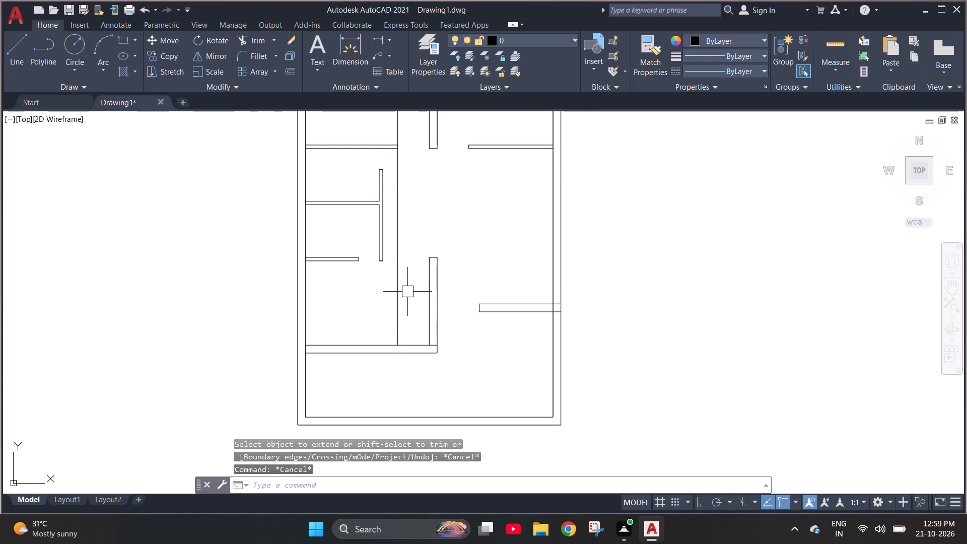
# Offset the extended vertical line 4" west to form a partition.
pyautogui.press('o')
pyautogui.press('Return')
pyautogui.write('4"')
pyautogui.press('Return')
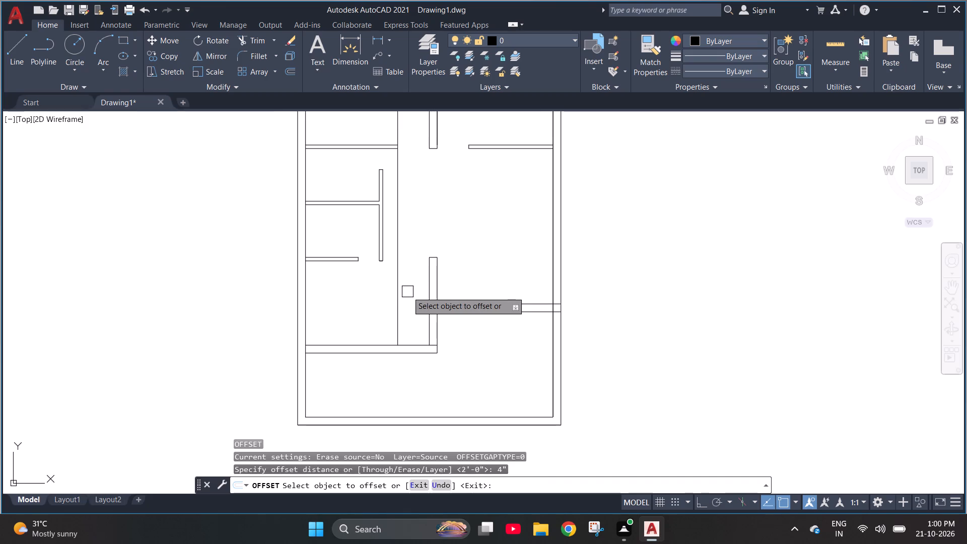
pyautogui.click(401, 302)
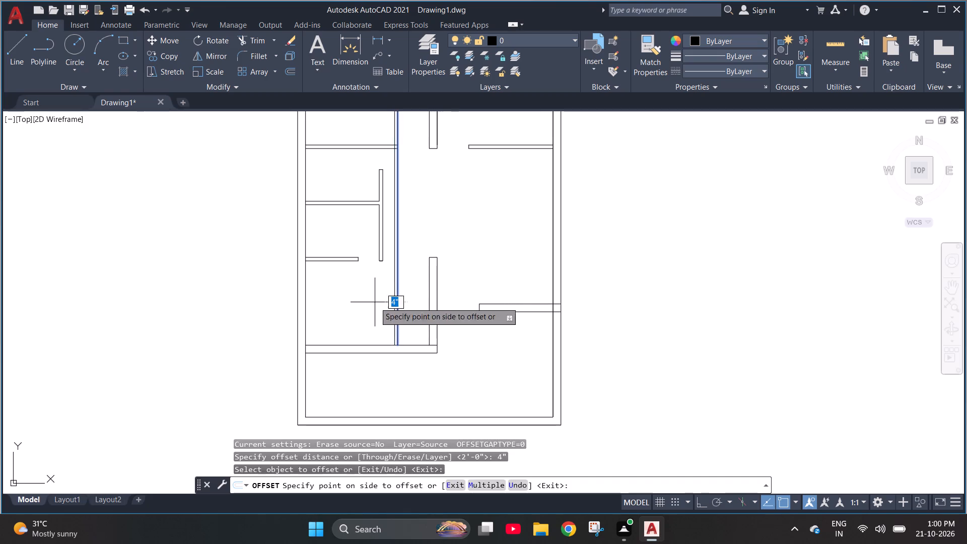
pyautogui.click(367, 304)
pyautogui.press('Escape')
pyautogui.press('Escape')
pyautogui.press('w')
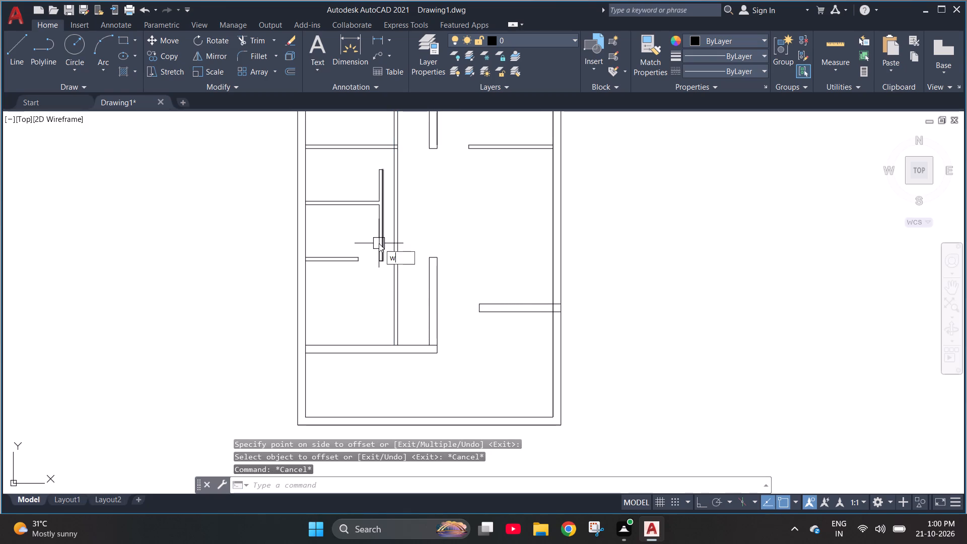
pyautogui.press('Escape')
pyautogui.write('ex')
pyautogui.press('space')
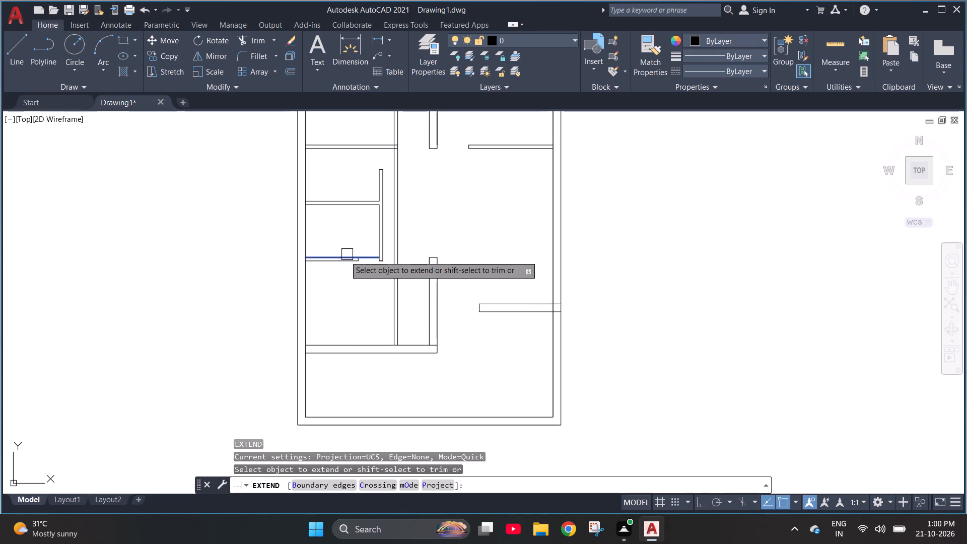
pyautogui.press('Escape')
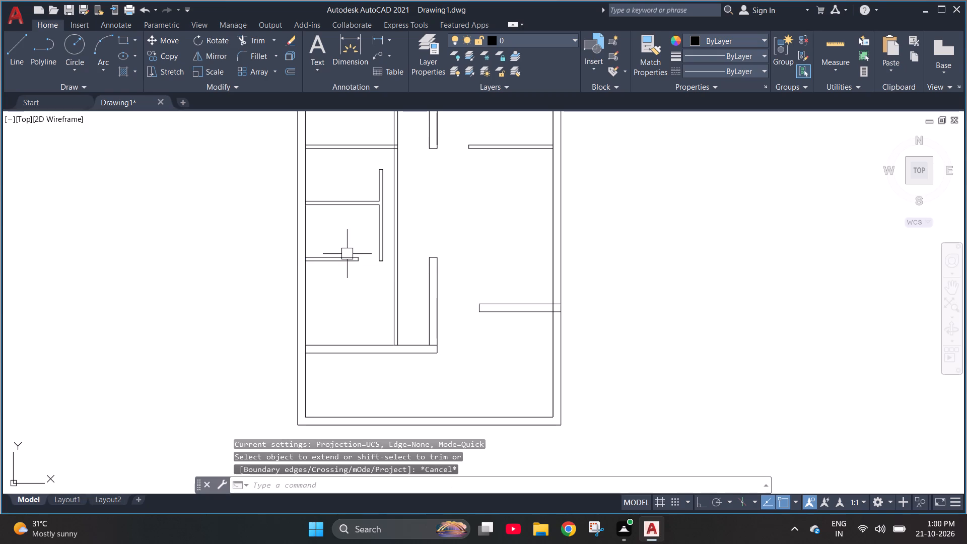
# Trim away all lines of the short vertical partition just west of the new full-length partition by the small west rooms.
pyautogui.press('t')
pyautogui.press('r')
pyautogui.press('space')
pyautogui.click(380, 270)
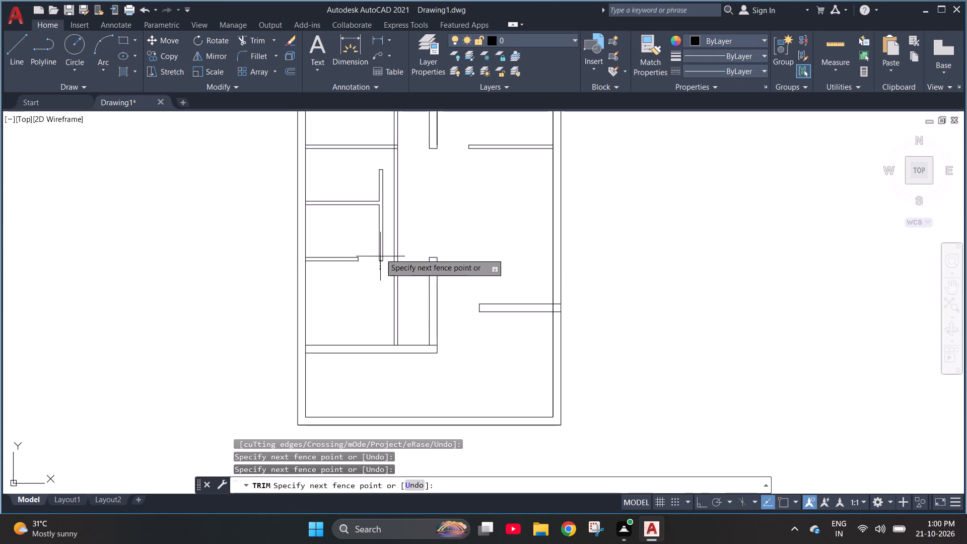
pyautogui.click(380, 174)
pyautogui.click(369, 174)
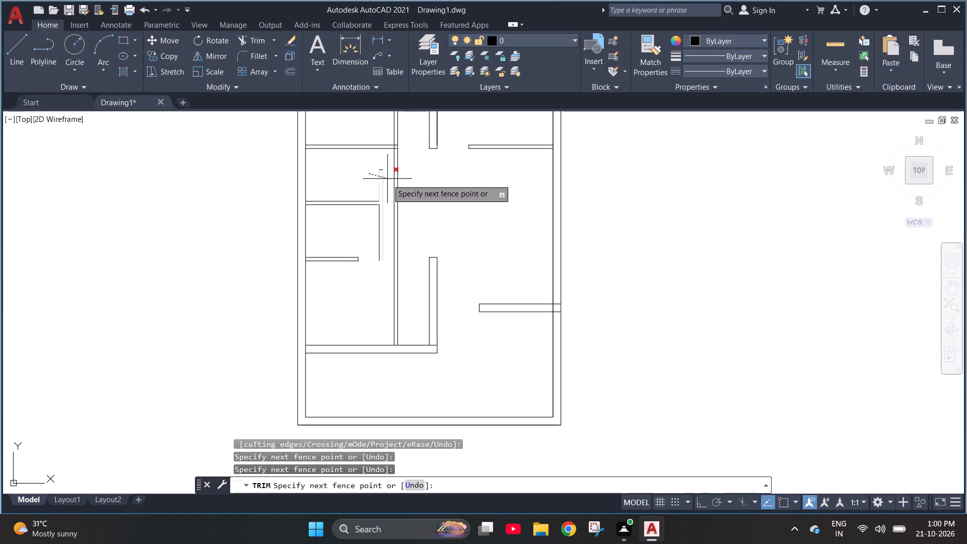
pyautogui.click(388, 179)
pyautogui.click(385, 223)
pyautogui.click(382, 168)
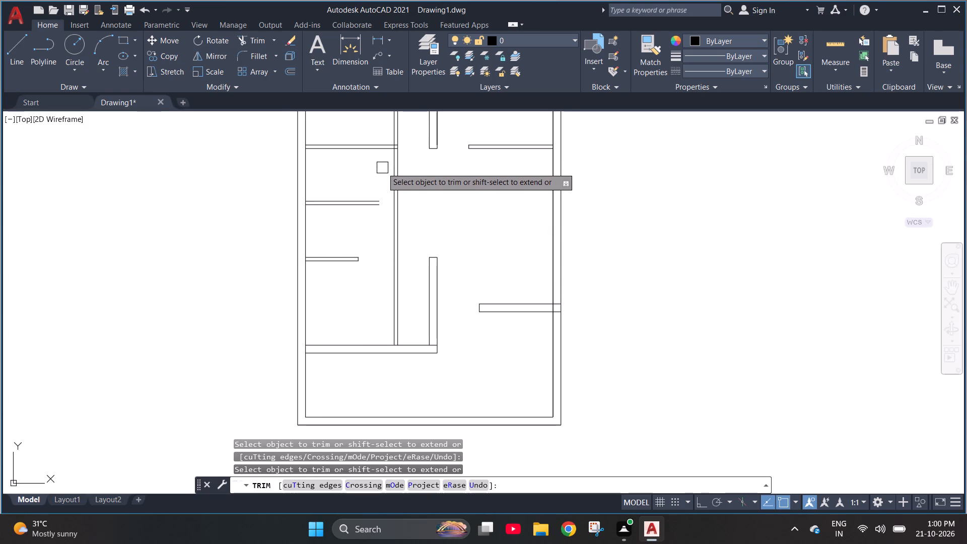
pyautogui.press('Escape')
pyautogui.press('Escape')
pyautogui.press('Escape')
# Extend both lines of the two small west rooms' south partitions east to the new vertical partition.
pyautogui.press('e')
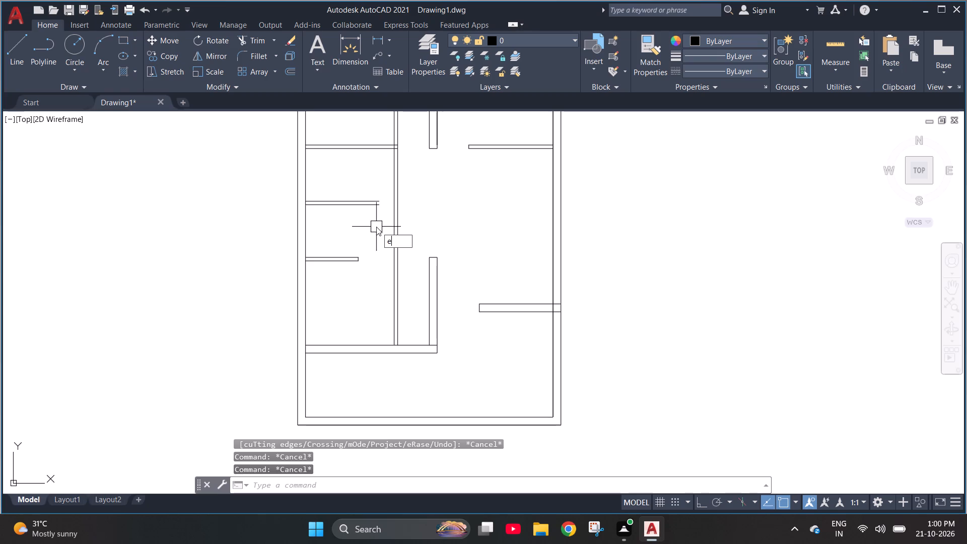
pyautogui.press('x')
pyautogui.press('space')
pyautogui.scroll(3, 343, 254)
pyautogui.click(343, 260)
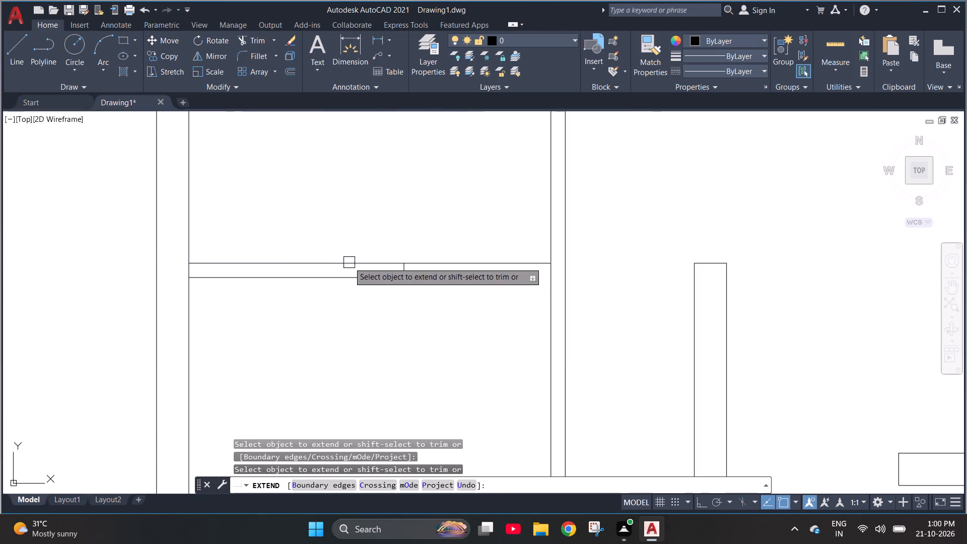
pyautogui.click(360, 281)
pyautogui.scroll(-2, 365, 337)
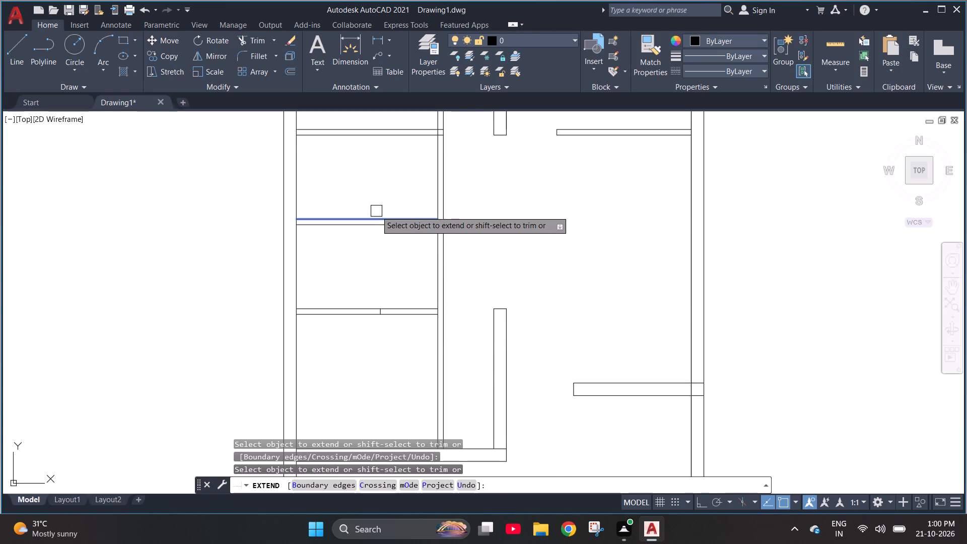
pyautogui.click(372, 218)
pyautogui.click(373, 223)
pyautogui.press('Escape')
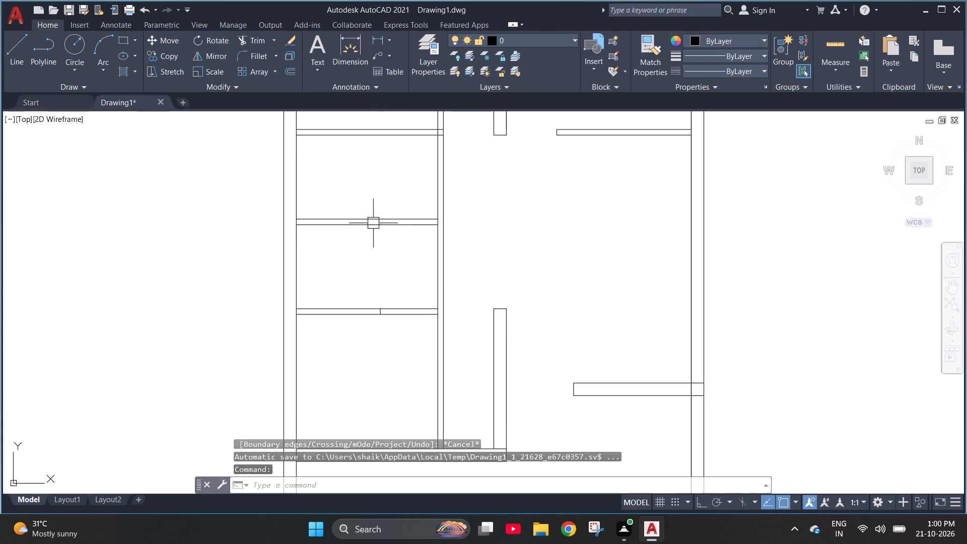
pyautogui.press('Escape')
# Trim the leftover end stub inside the lower cross partition and the vertical partition's west line at both cross-partition junctions.
pyautogui.write('tr')
pyautogui.press('space')
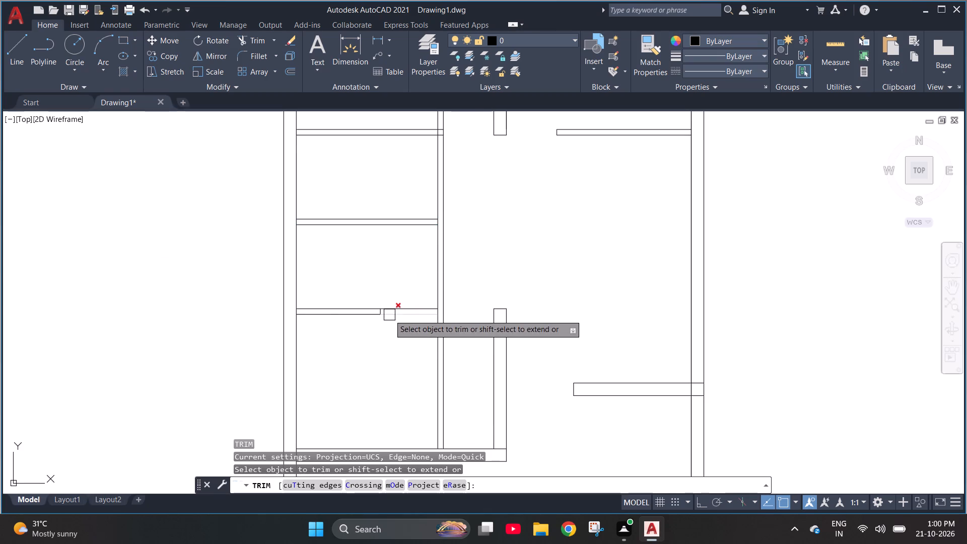
pyautogui.scroll(-1, 389, 315)
pyautogui.scroll(3, 389, 303)
pyautogui.scroll(2, 360, 350)
pyautogui.click(367, 333)
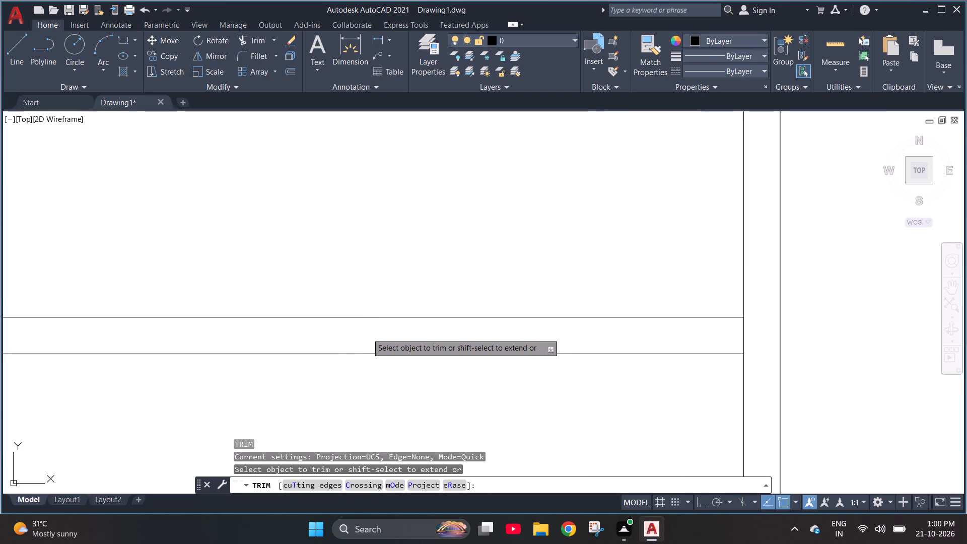
pyautogui.scroll(-4, 356, 354)
pyautogui.scroll(3, 419, 263)
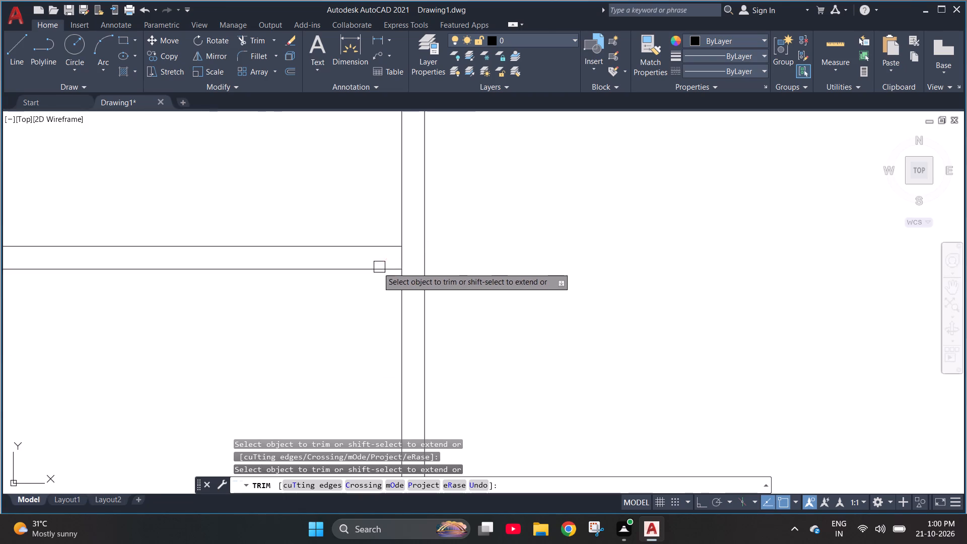
pyautogui.click(399, 259)
pyautogui.scroll(-2, 364, 260)
pyautogui.scroll(-1, 388, 323)
pyautogui.scroll(2, 382, 396)
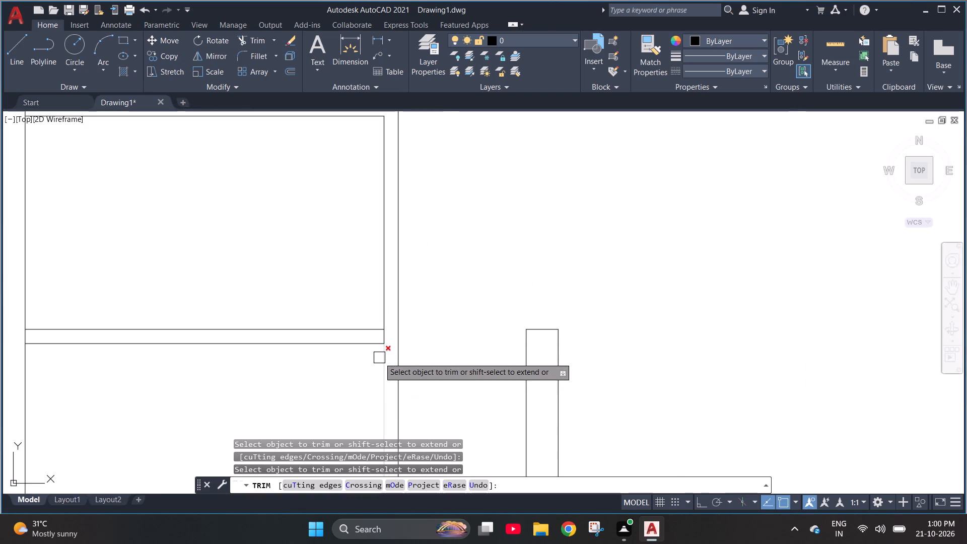
pyautogui.scroll(3, 383, 339)
pyautogui.click(382, 339)
pyautogui.scroll(-5, 363, 337)
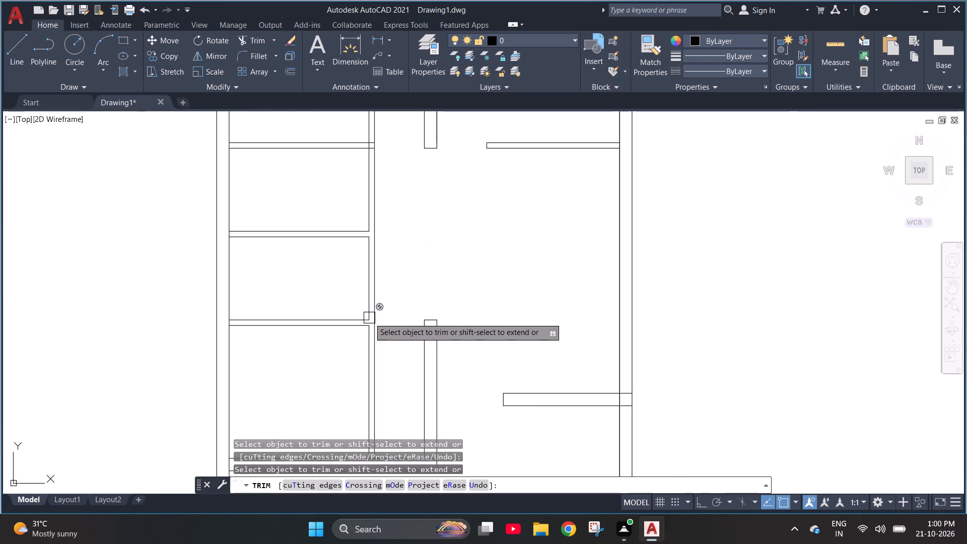
pyautogui.press('Escape')
pyautogui.press('Escape')
pyautogui.press('Escape')
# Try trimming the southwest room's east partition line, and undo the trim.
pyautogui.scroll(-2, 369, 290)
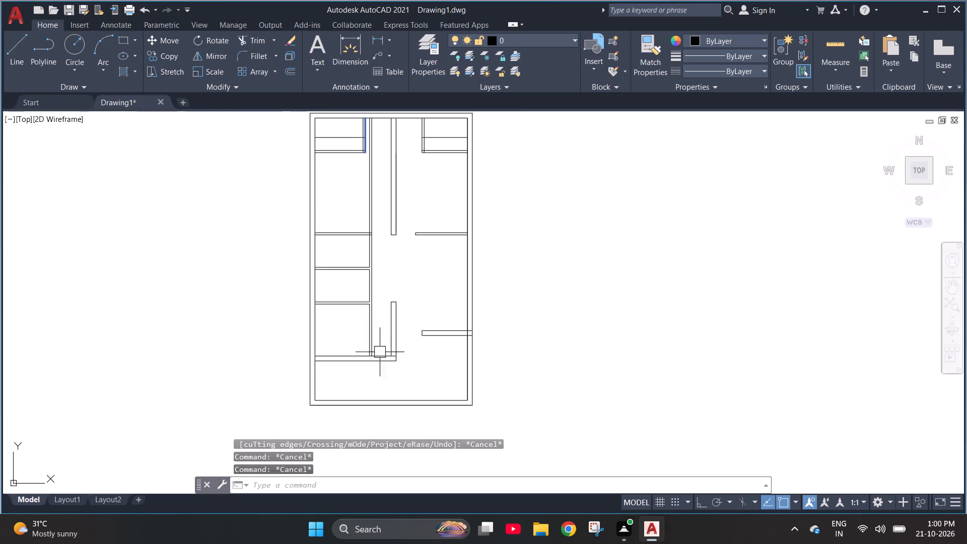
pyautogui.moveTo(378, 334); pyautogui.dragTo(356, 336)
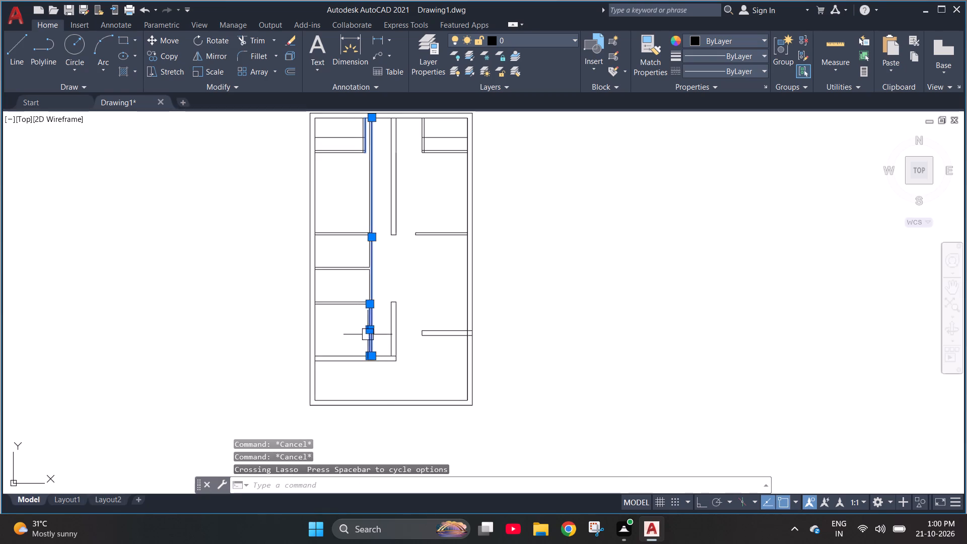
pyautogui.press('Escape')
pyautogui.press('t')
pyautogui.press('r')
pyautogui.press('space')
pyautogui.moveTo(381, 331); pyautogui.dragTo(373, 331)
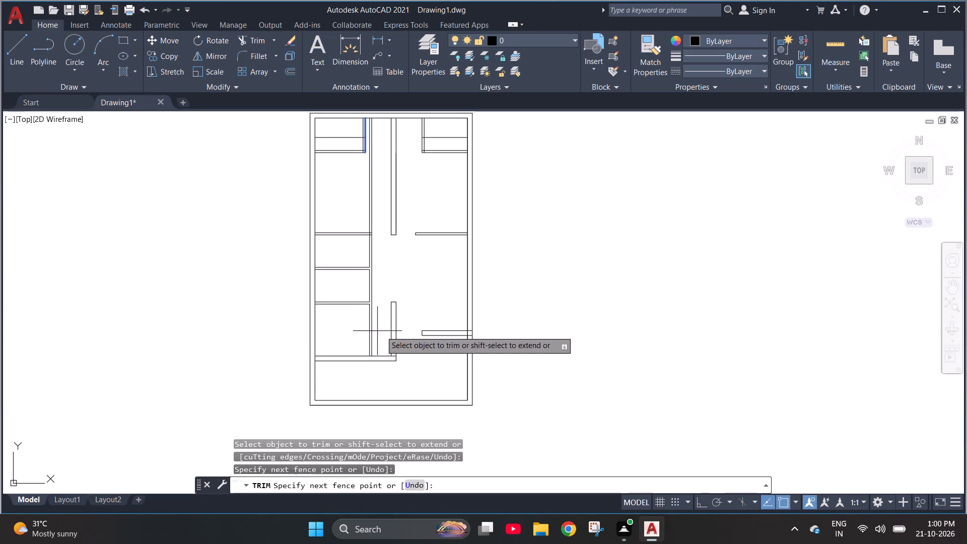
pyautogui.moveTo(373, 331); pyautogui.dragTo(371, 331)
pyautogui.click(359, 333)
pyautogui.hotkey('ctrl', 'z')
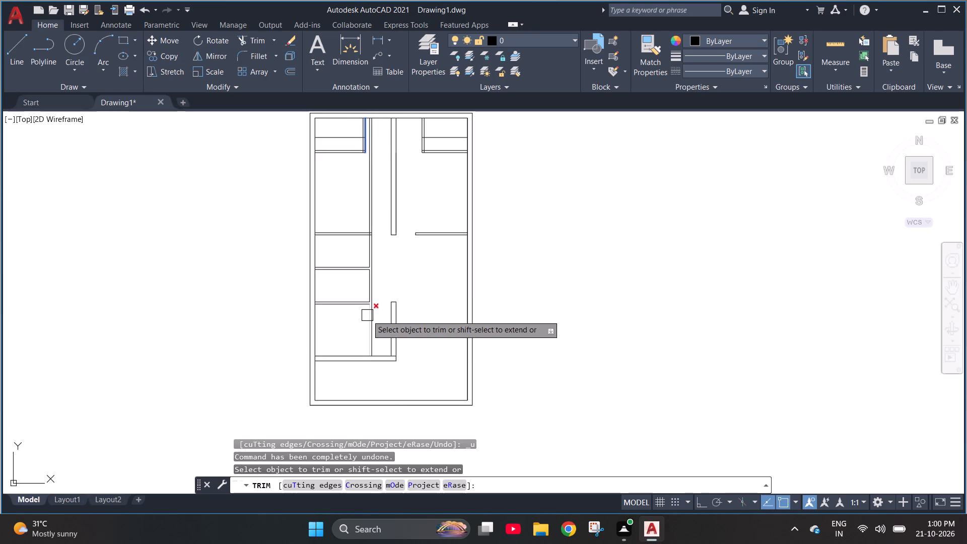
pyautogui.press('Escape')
# Extend the north line of the lower small west room's south partition to the vertical partition's east face.
pyautogui.press('e')
pyautogui.press('x')
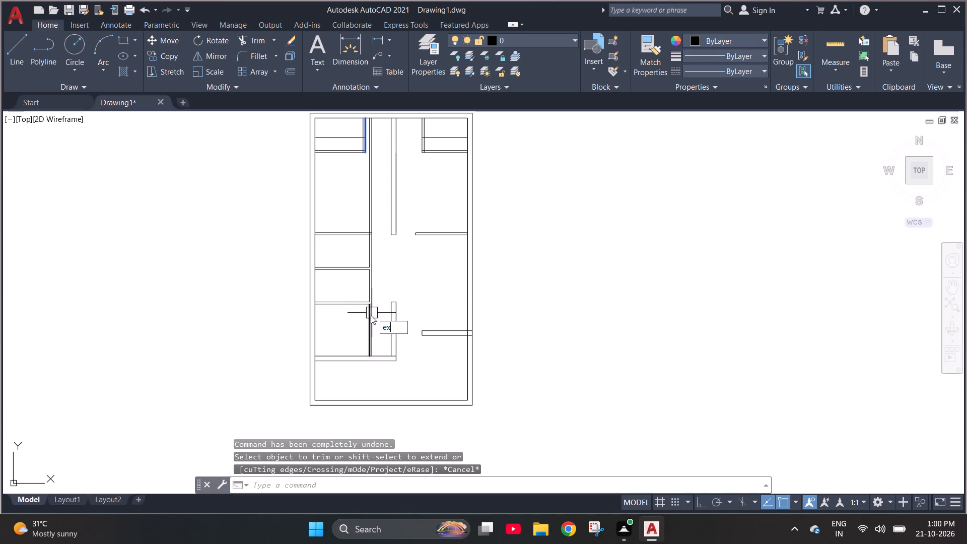
pyautogui.press('space')
pyautogui.scroll(3, 371, 316)
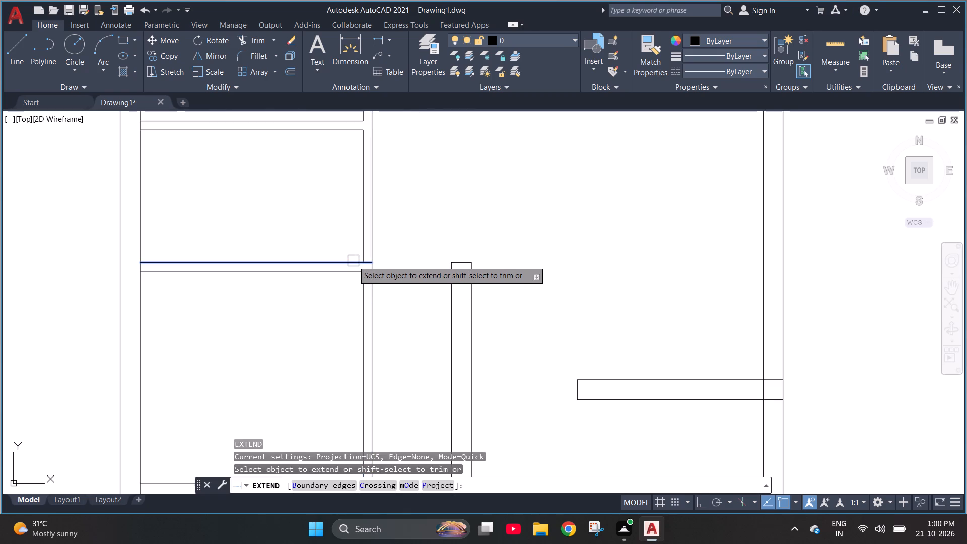
pyautogui.click(353, 261)
pyautogui.scroll(-1, 359, 331)
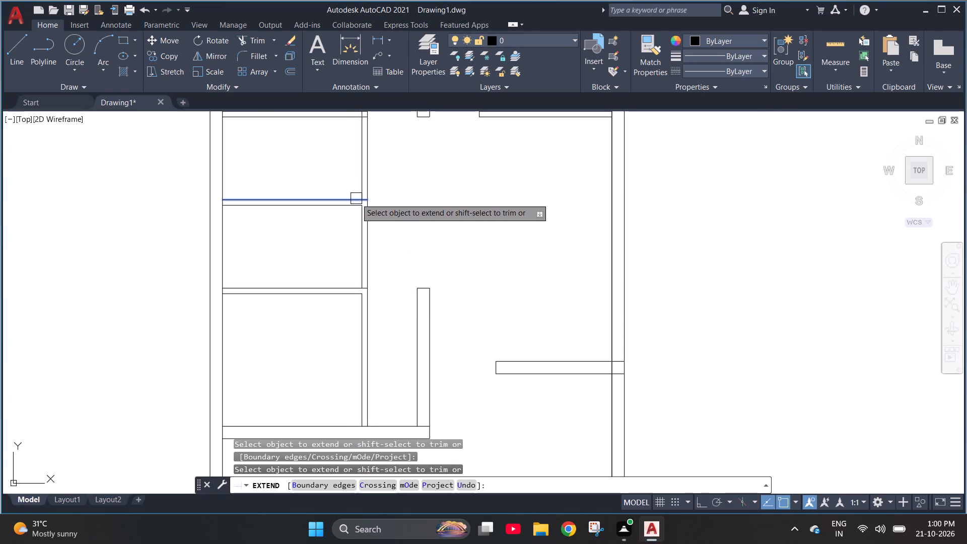
pyautogui.scroll(-1, 356, 230)
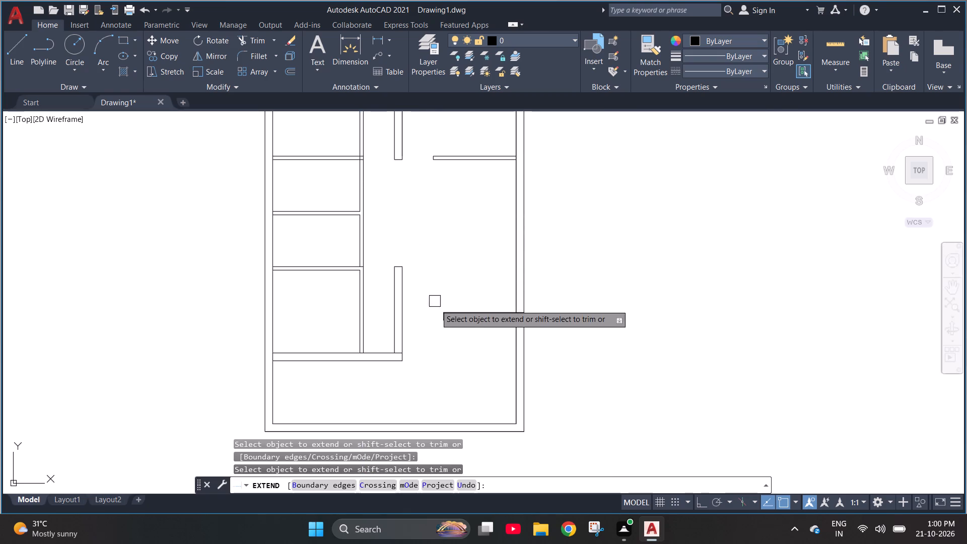
pyautogui.press('Escape')
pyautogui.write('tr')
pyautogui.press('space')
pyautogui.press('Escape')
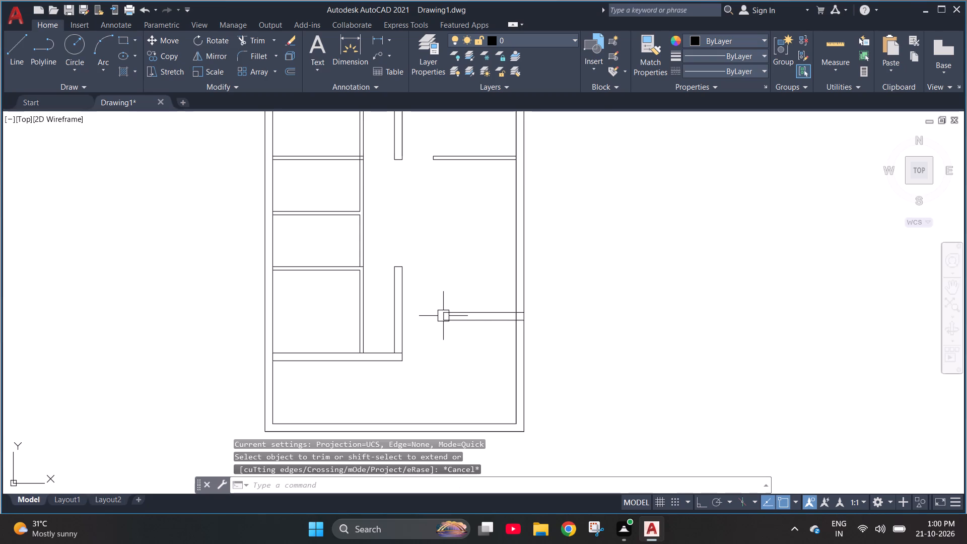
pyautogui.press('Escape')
# Offset 2' guide lines: south from the upper small west room's north partition and west from the lower small room's east partition.
pyautogui.press('o')
pyautogui.press('Return')
pyautogui.write("2'")
pyautogui.press('Return')
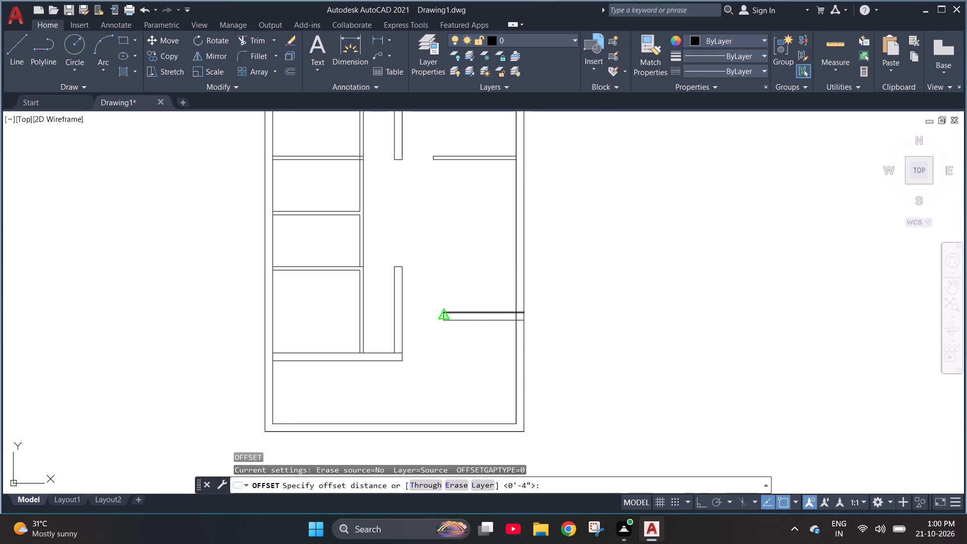
pyautogui.click(341, 162)
pyautogui.click(344, 187)
pyautogui.scroll(2, 344, 153)
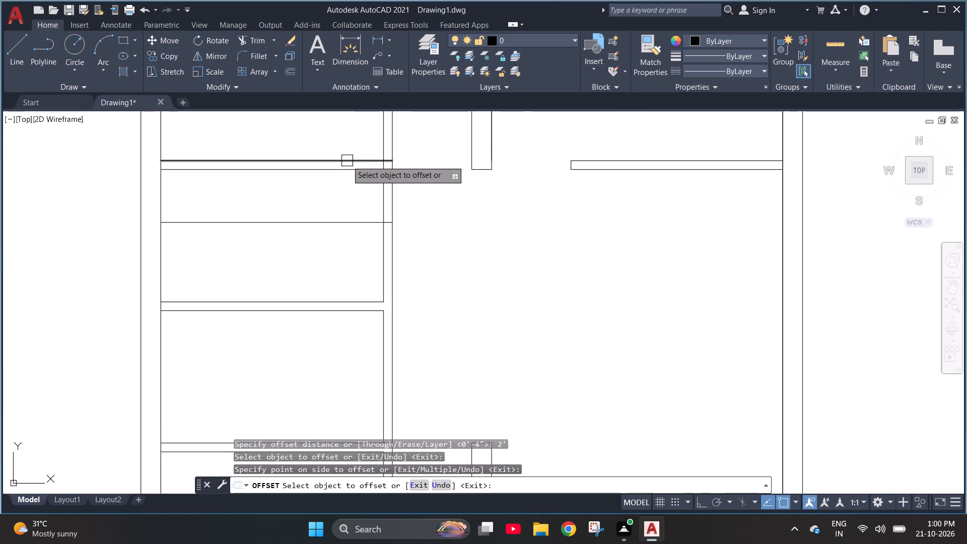
pyautogui.scroll(-1, 347, 161)
pyautogui.scroll(-1, 354, 219)
pyautogui.scroll(2, 356, 327)
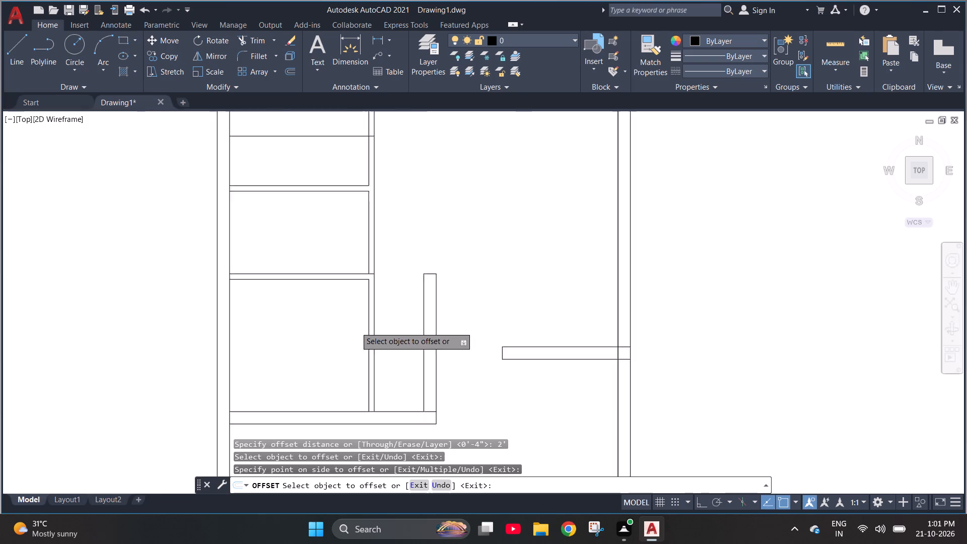
pyautogui.scroll(1, 356, 327)
pyautogui.moveTo(388, 172); pyautogui.dragTo(382, 172)
pyautogui.click(346, 176)
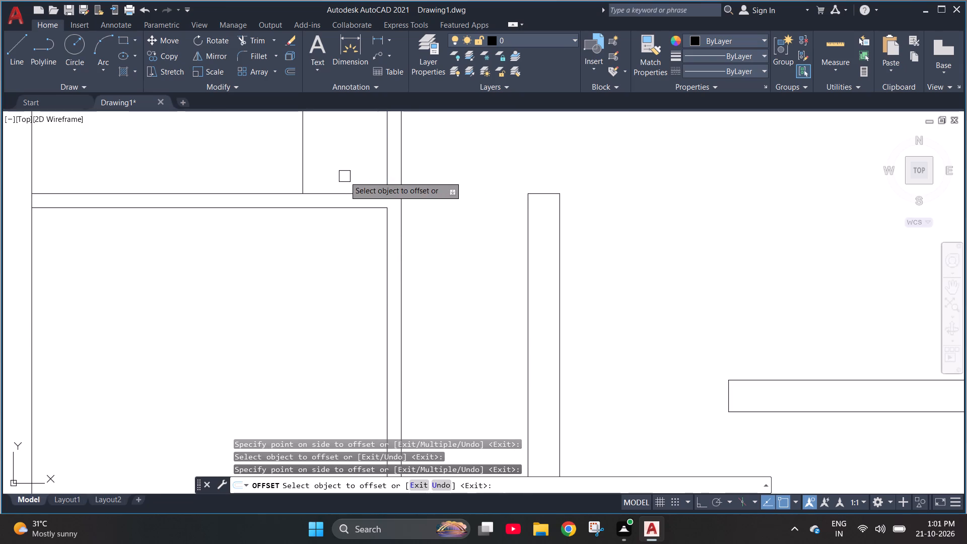
pyautogui.press('Escape')
# Extend the lower small west room's vertical guide line south through its south partition.
pyautogui.write('ex')
pyautogui.press('space')
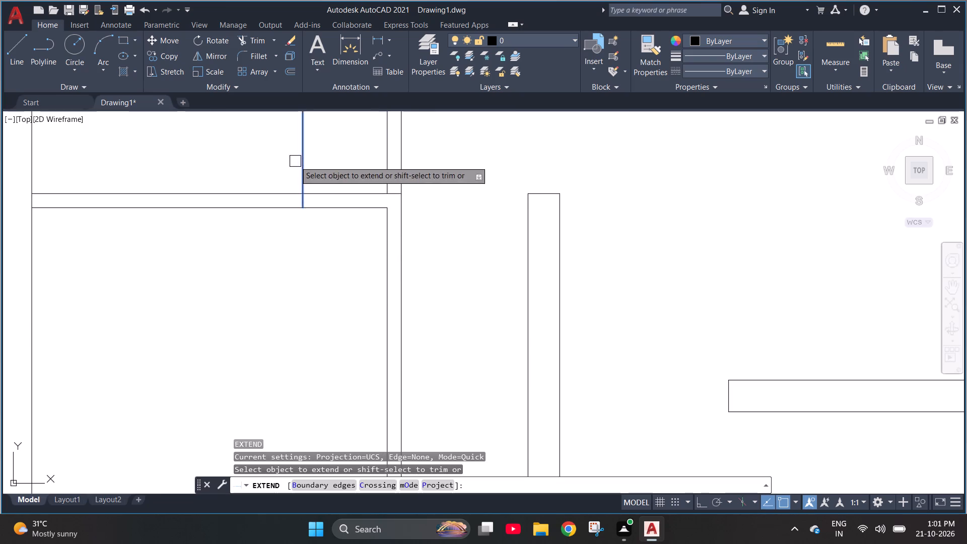
pyautogui.click(298, 162)
pyautogui.click(300, 162)
pyautogui.click(382, 176)
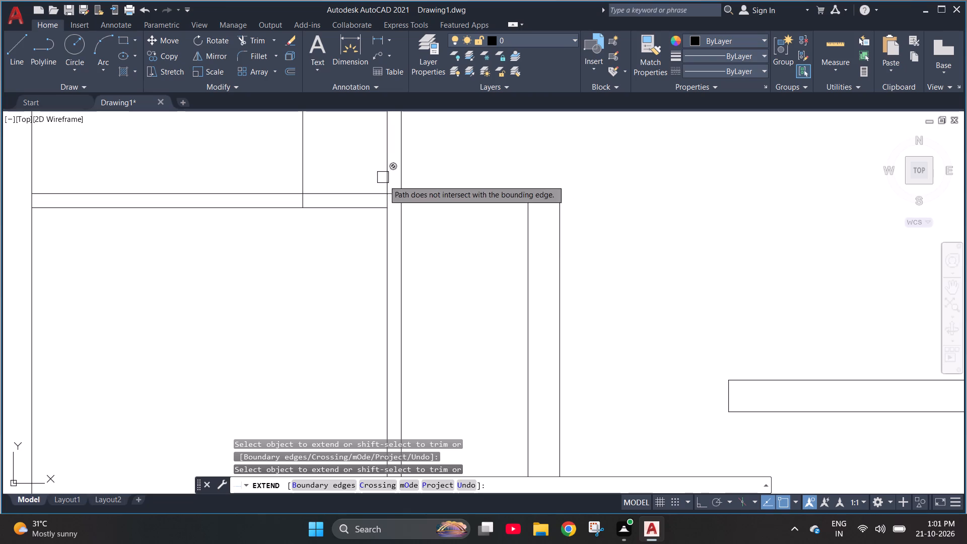
# Extend both lines of the partition between the two small west rooms to the vertical partition's east face.
pyautogui.scroll(3, 389, 178)
pyautogui.scroll(-2, 385, 315)
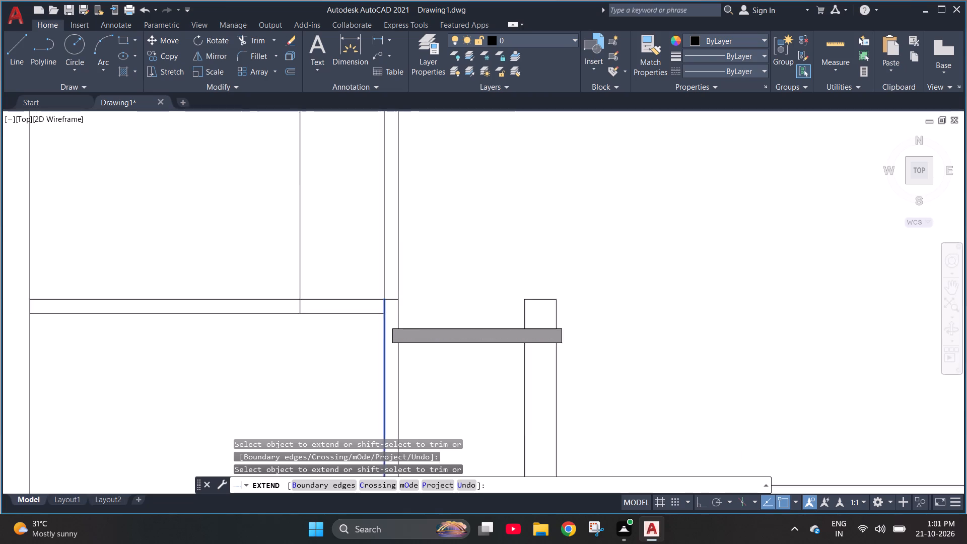
pyautogui.scroll(-3, 384, 320)
pyautogui.scroll(2, 376, 220)
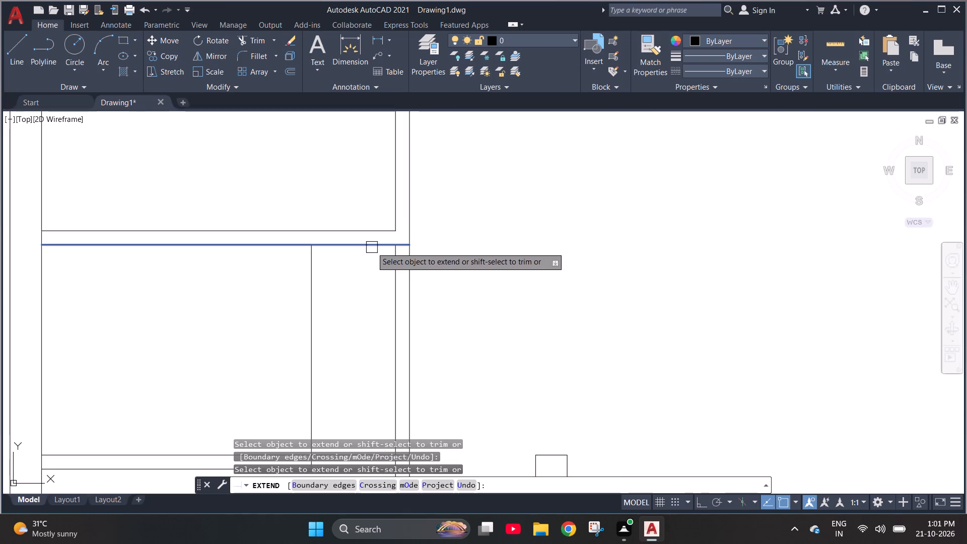
pyautogui.click(373, 244)
pyautogui.click(378, 231)
pyautogui.scroll(-2, 371, 256)
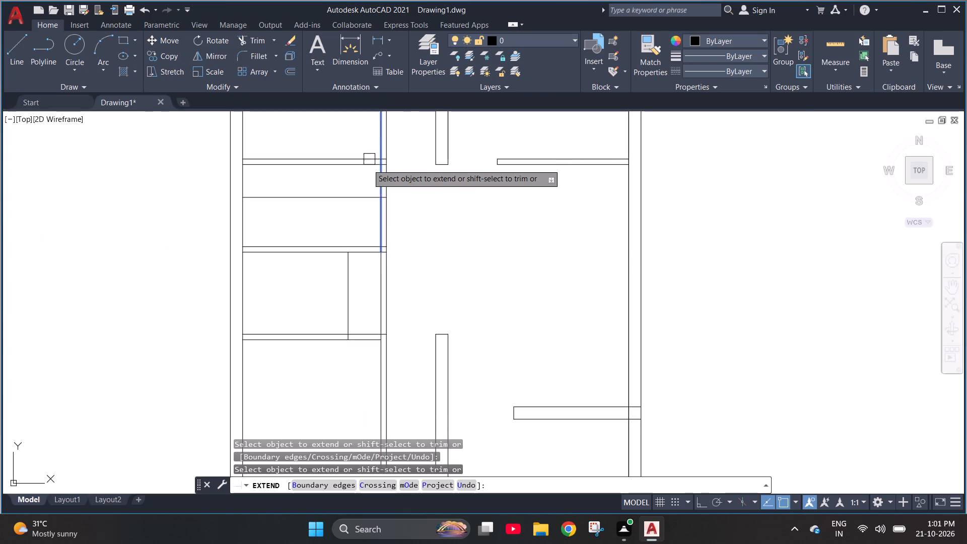
pyautogui.press('Escape')
# Trim the lower small west room's south partition from its vertical guide line east through the vertical partition.
pyautogui.press('t')
pyautogui.write('r')
pyautogui.press('space')
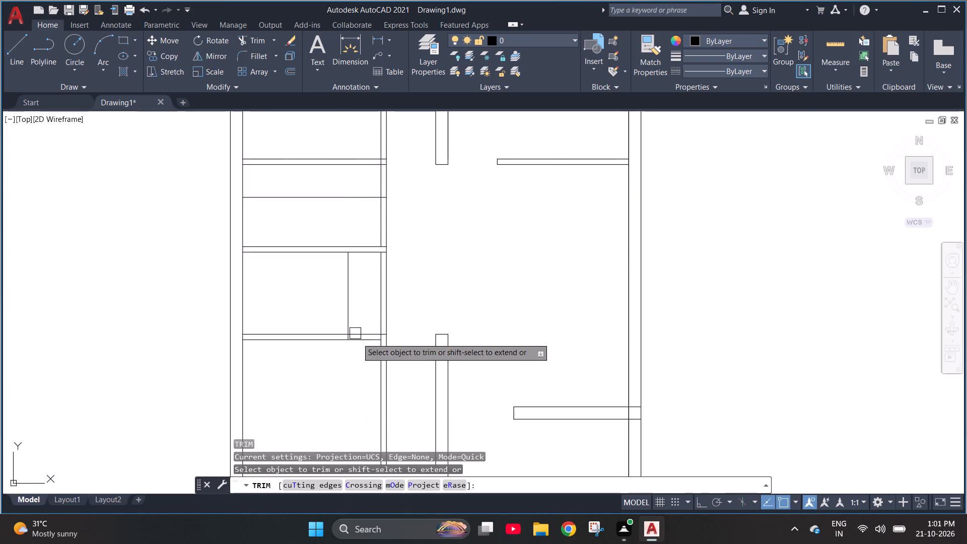
pyautogui.scroll(-1, 270, 297)
pyautogui.scroll(3, 318, 351)
pyautogui.moveTo(349, 282); pyautogui.dragTo(346, 256)
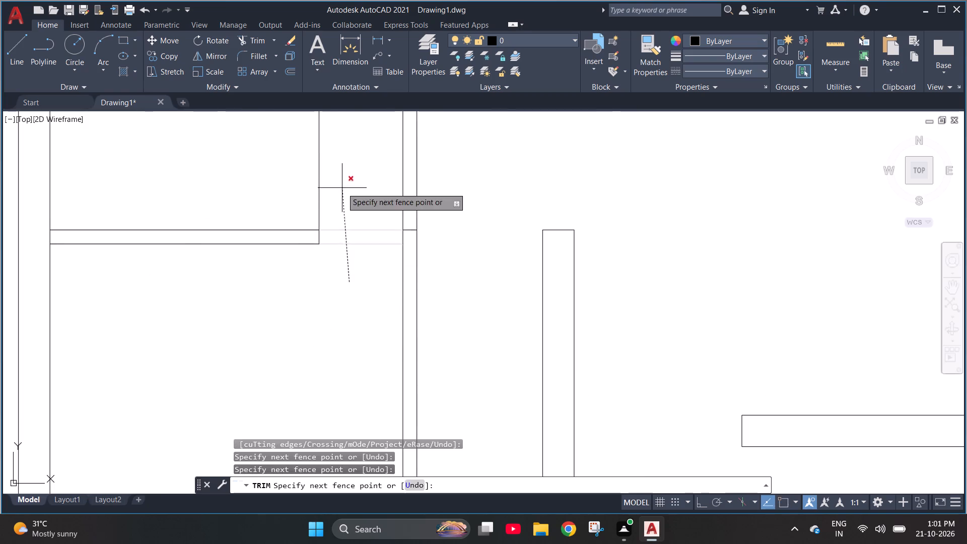
pyautogui.click(342, 188)
pyautogui.click(410, 229)
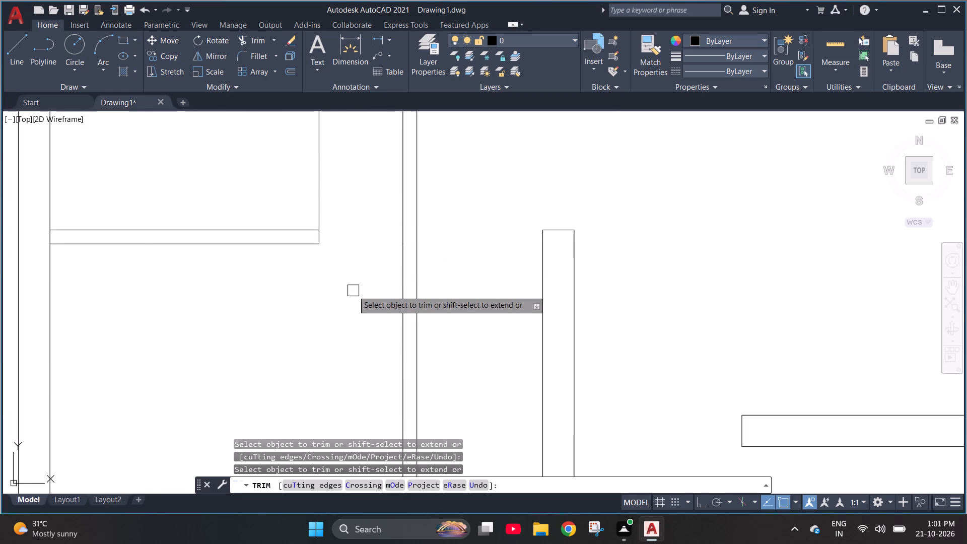
pyautogui.scroll(-1, 353, 291)
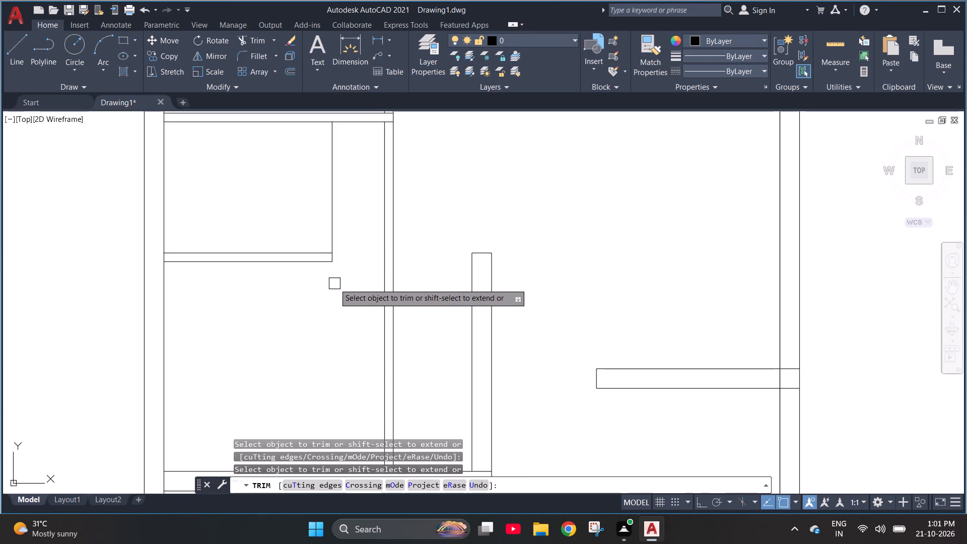
pyautogui.press('Escape')
# Extend the south line of the lower small west room's south partition to the vertical partition's east face.
pyautogui.write('ex')
pyautogui.press('space')
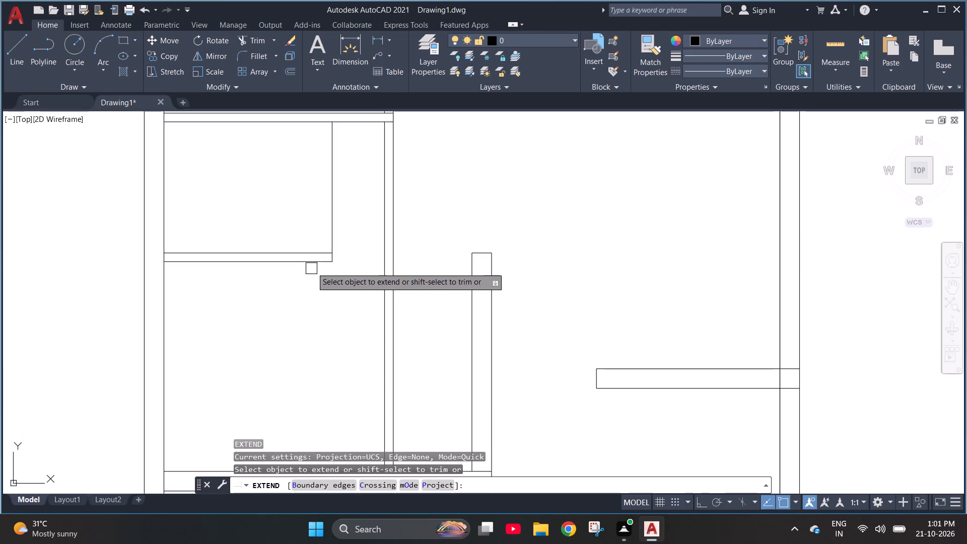
pyautogui.click(312, 265)
pyautogui.click(362, 261)
pyautogui.press('Escape')
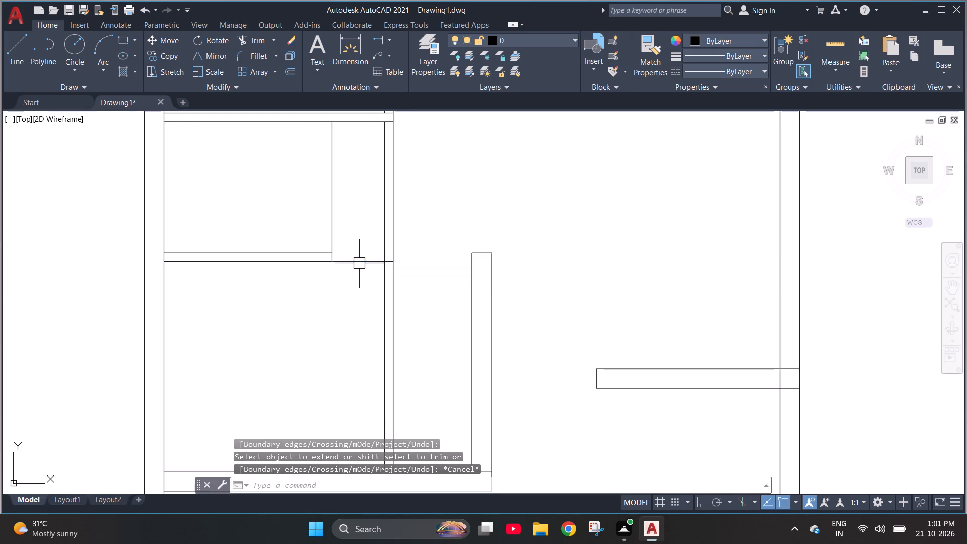
# Trim the vertical partition south of the lower small west room, then remove the guide line and leftover line across the door opening.
pyautogui.press('t')
pyautogui.press('r')
pyautogui.press('space')
pyautogui.moveTo(412, 291); pyautogui.dragTo(398, 293)
pyautogui.click(319, 307)
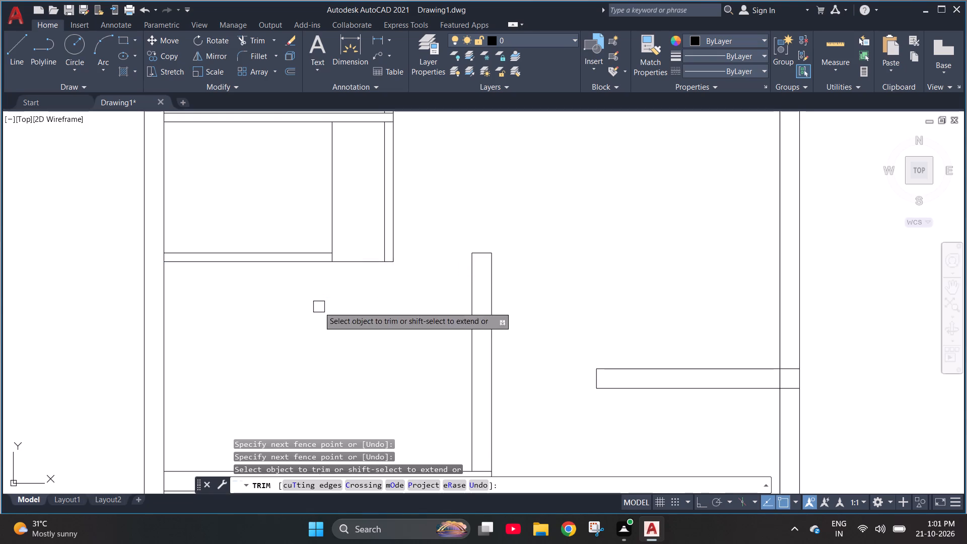
pyautogui.click(333, 232)
pyautogui.click(354, 262)
# Trim the overlapping lines where the partition between the two small west rooms meets the vertical partition.
pyautogui.scroll(-2, 348, 305)
pyautogui.scroll(2, 355, 224)
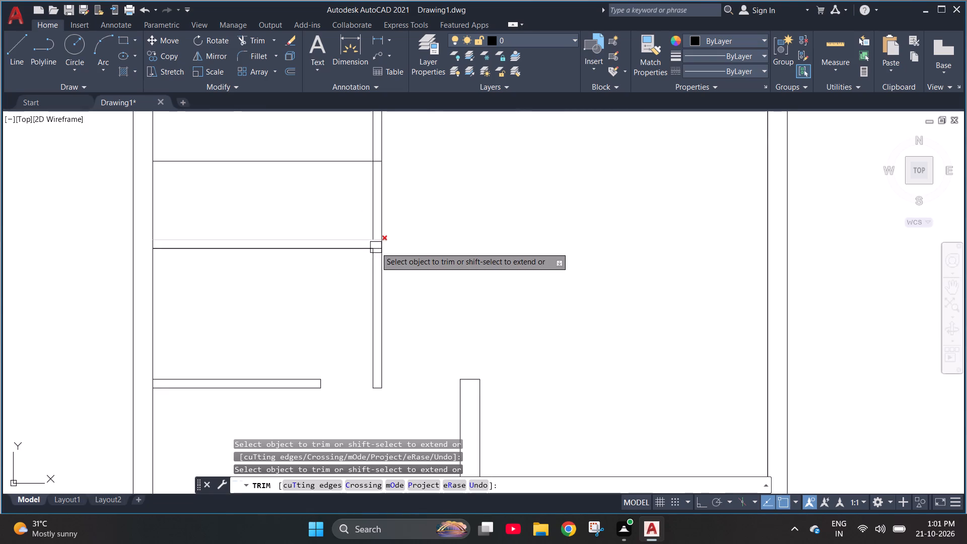
pyautogui.scroll(3, 376, 247)
pyautogui.click(375, 209)
pyautogui.click(375, 251)
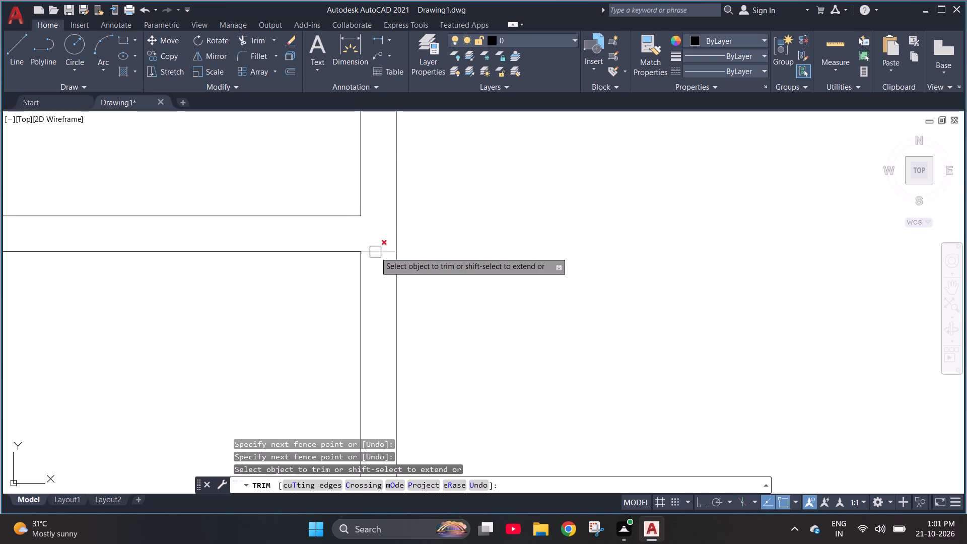
pyautogui.scroll(-1, 381, 286)
pyautogui.click(381, 266)
pyautogui.scroll(-2, 381, 312)
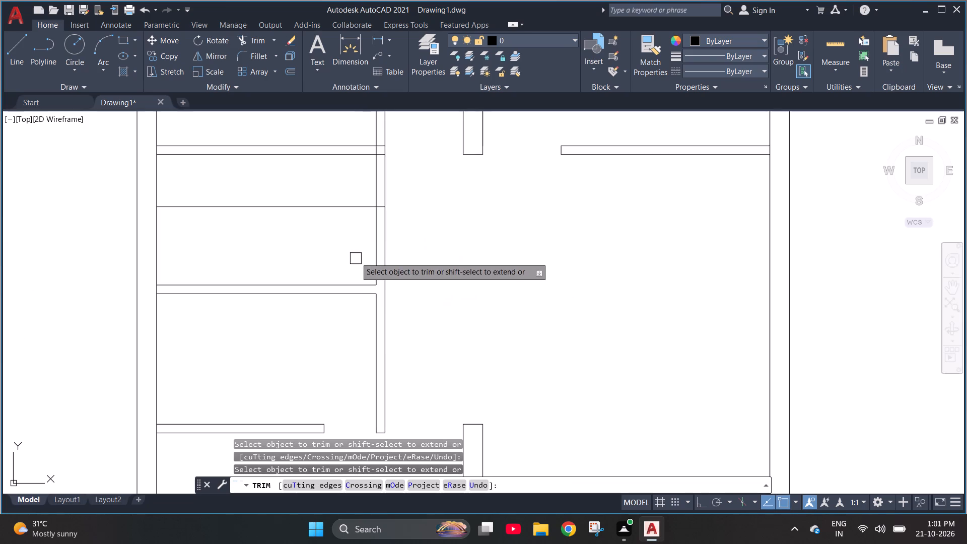
# Trim a door opening in the vertical partition from the upper small west room's north partition to the guide line, removing the guide.
pyautogui.moveTo(437, 178); pyautogui.dragTo(415, 179)
pyautogui.click(328, 182)
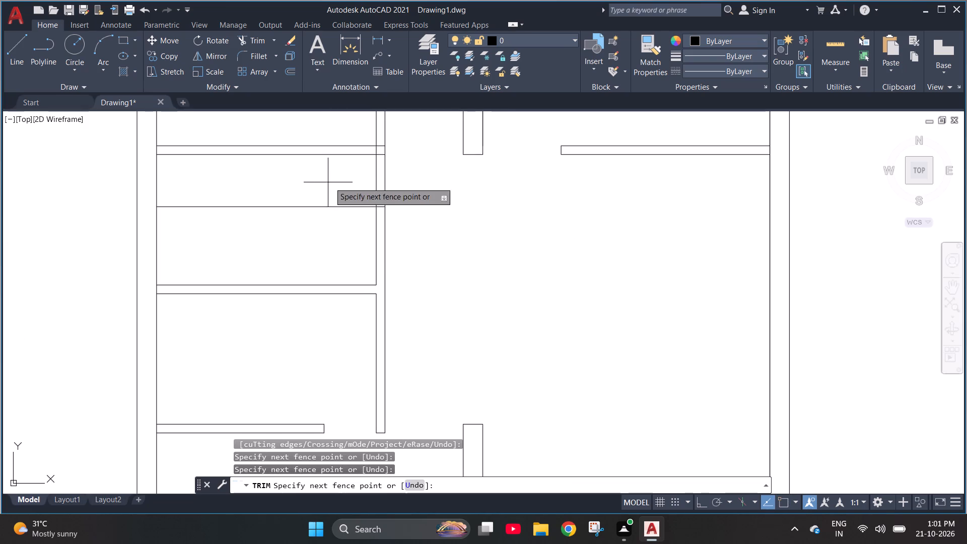
pyautogui.click(434, 176)
pyautogui.click(332, 207)
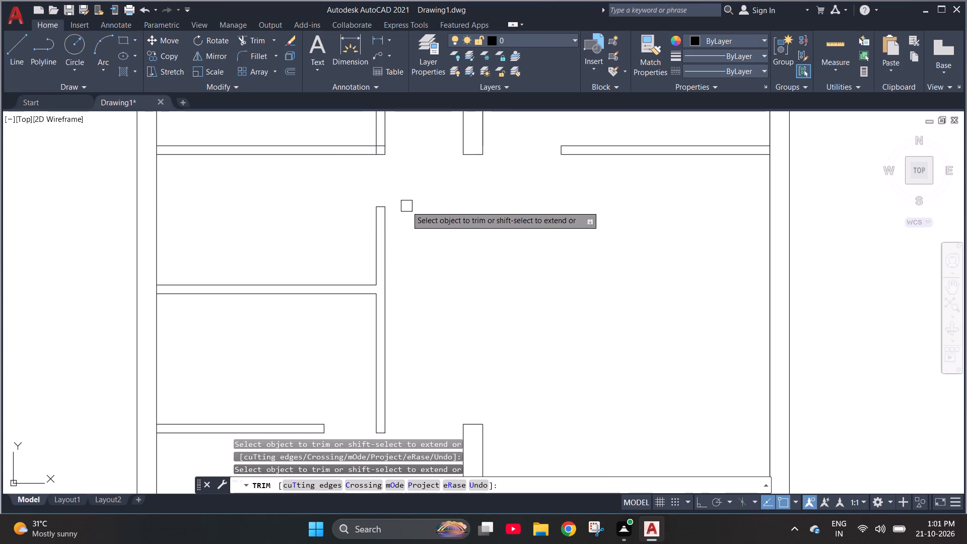
# Trim away the vertical partition north of the upper small west room's north partition and clear the leftover line in its east end.
pyautogui.scroll(3, 372, 143)
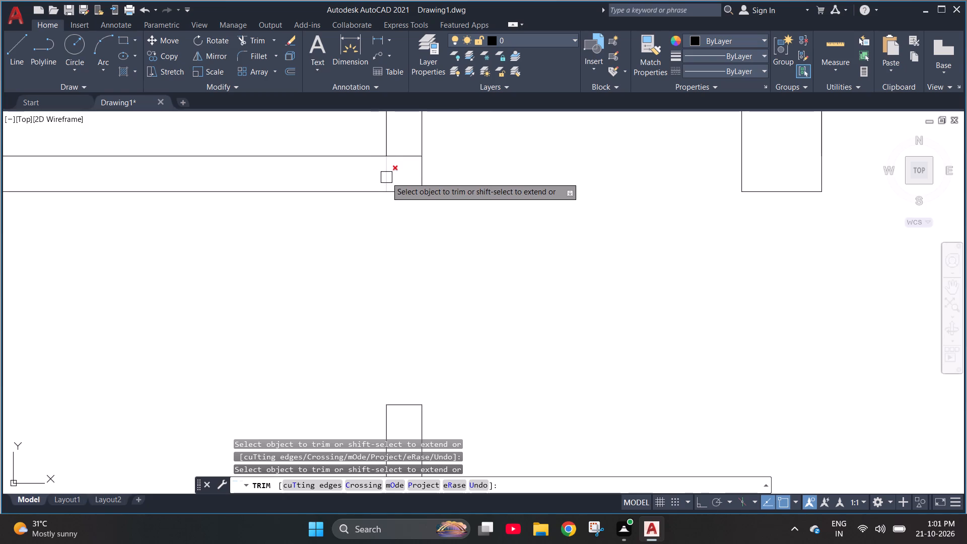
pyautogui.scroll(-4, 354, 236)
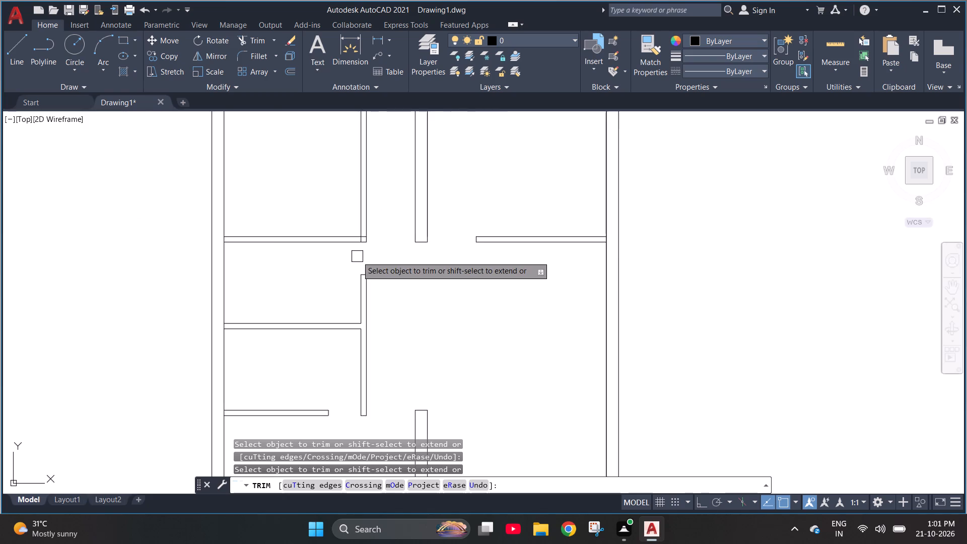
pyautogui.scroll(-1, 357, 256)
pyautogui.scroll(3, 355, 245)
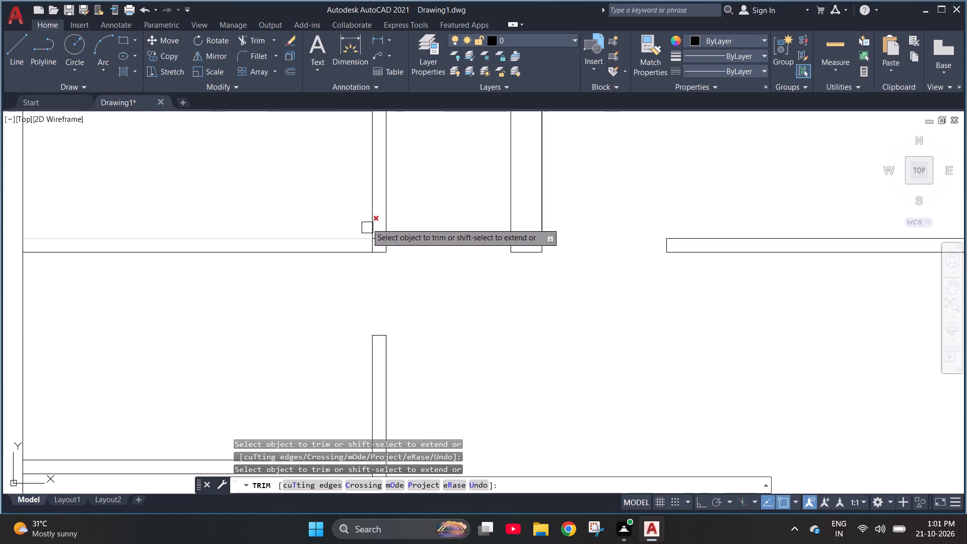
pyautogui.click(352, 190)
pyautogui.click(422, 192)
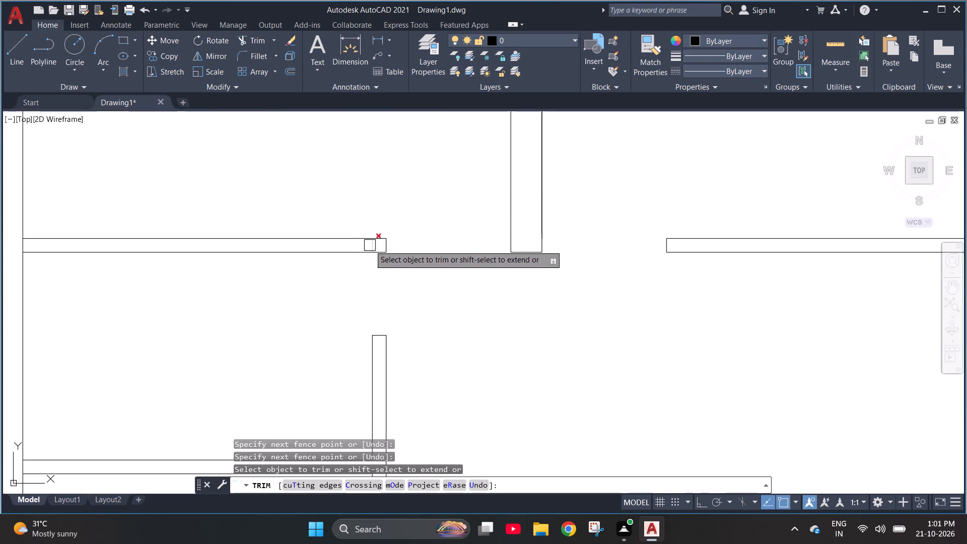
pyautogui.click(371, 245)
pyautogui.scroll(-4, 372, 276)
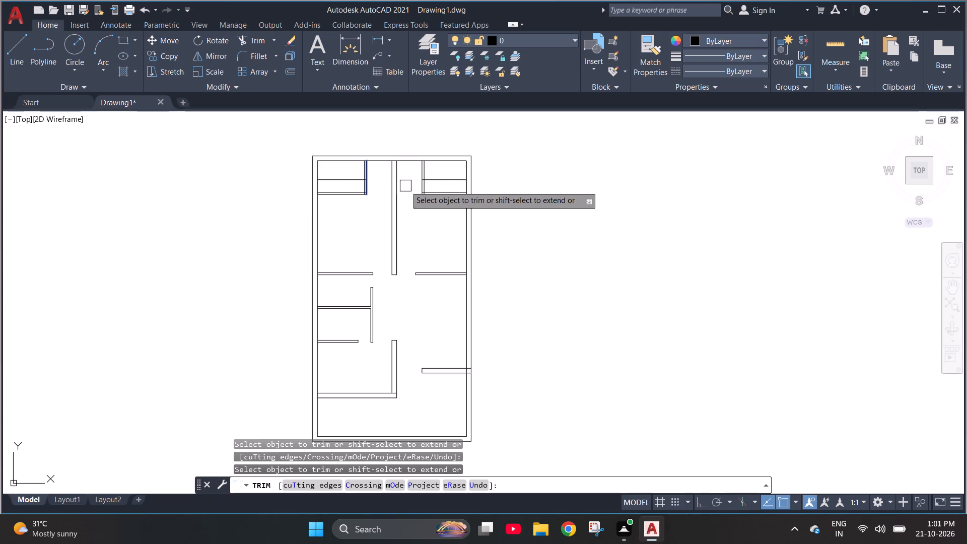
pyautogui.press('Escape')
pyautogui.press('Escape')
pyautogui.press('Escape')
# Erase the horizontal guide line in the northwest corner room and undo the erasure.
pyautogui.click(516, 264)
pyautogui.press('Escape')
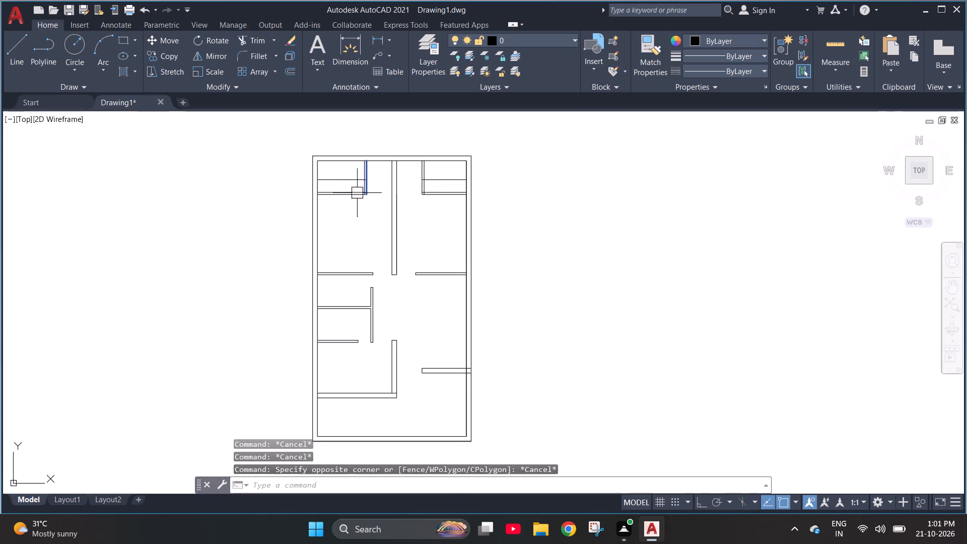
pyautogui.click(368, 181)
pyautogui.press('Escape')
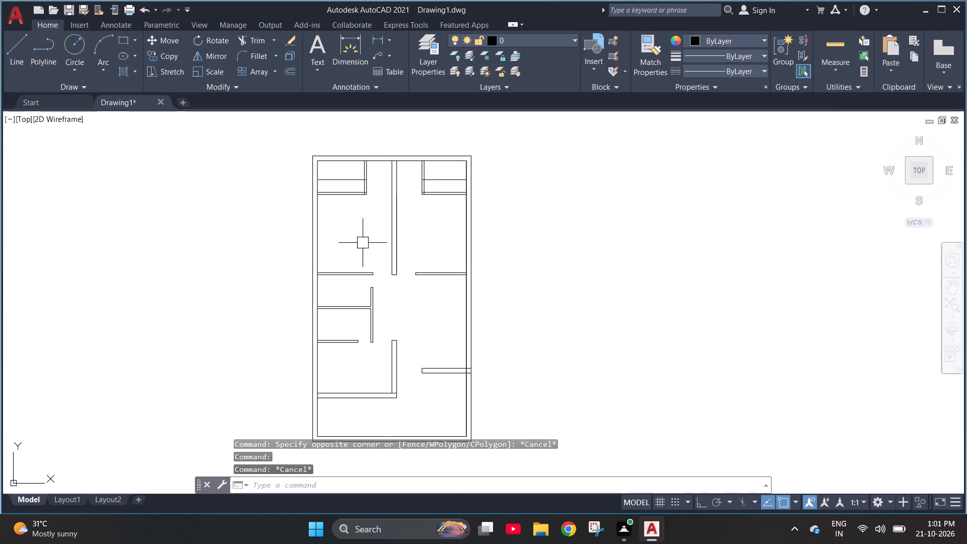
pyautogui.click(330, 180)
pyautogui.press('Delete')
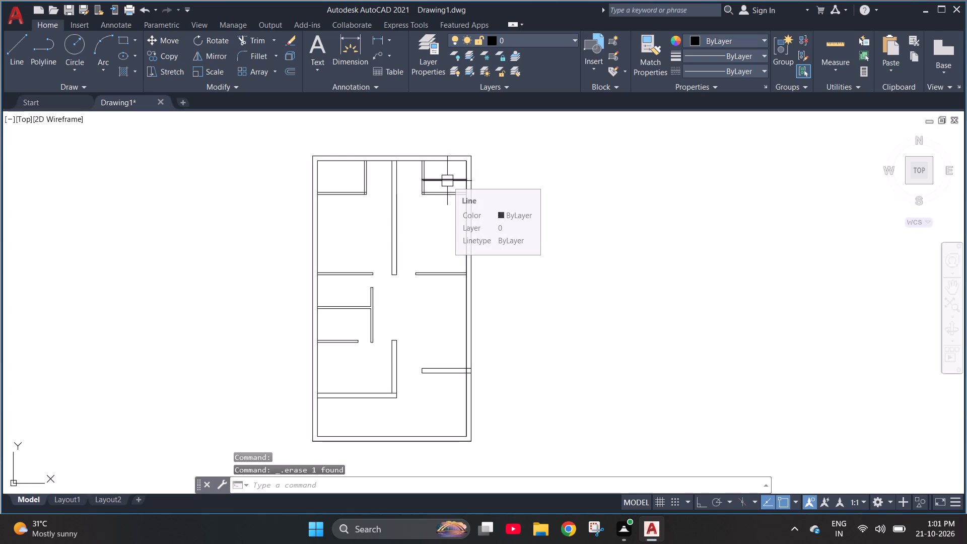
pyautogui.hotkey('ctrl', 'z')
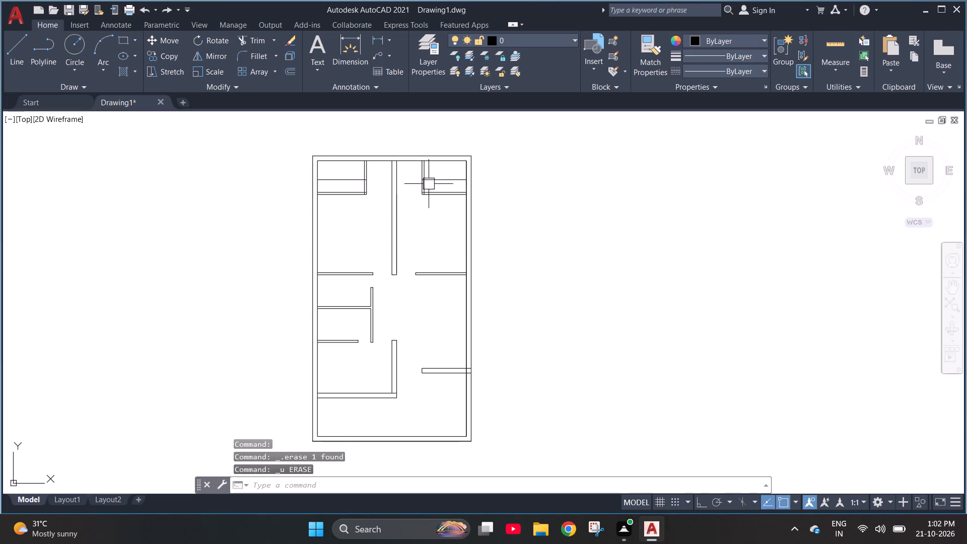
# Extend the northwest corner room's horizontal guide line east through the central wall to the northeast corner room's west partition.
pyautogui.press('Escape')
pyautogui.write('ex')
pyautogui.press('space')
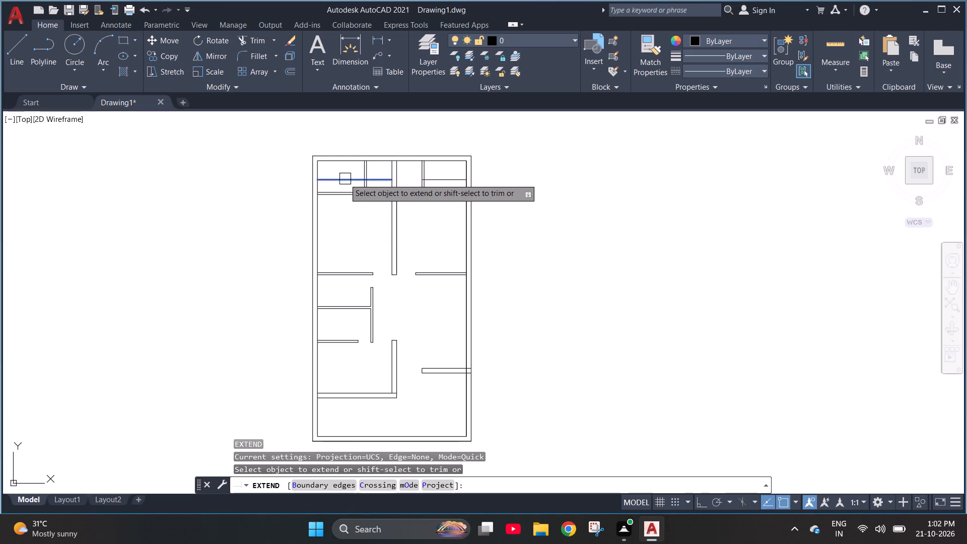
pyautogui.click(344, 179)
pyautogui.click(382, 182)
pyautogui.scroll(3, 389, 181)
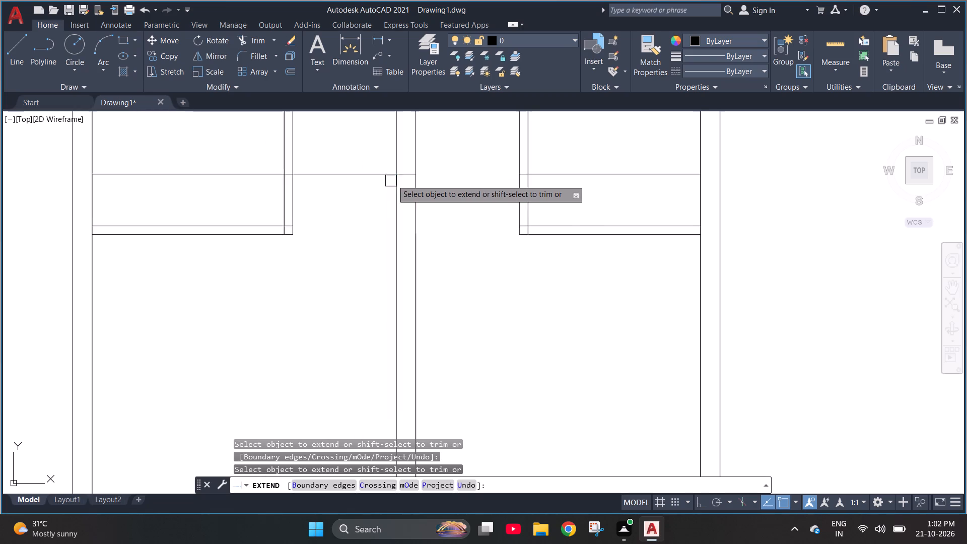
pyautogui.click(408, 175)
pyautogui.press('Escape')
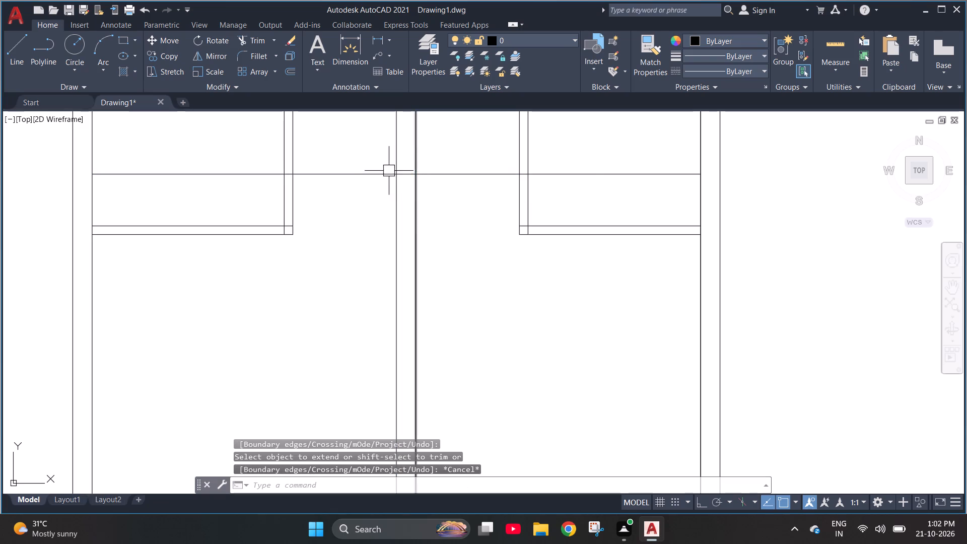
# Trim the extended guide line inside the northwest corner room and across its east partition.
pyautogui.press('t')
pyautogui.press('r')
pyautogui.press('space')
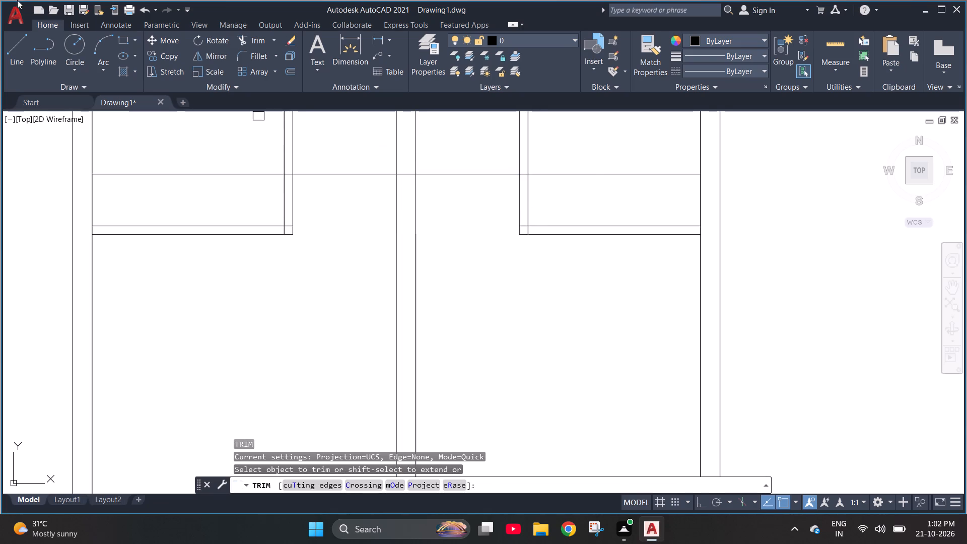
pyautogui.scroll(2, 213, 229)
pyautogui.scroll(-2, 233, 192)
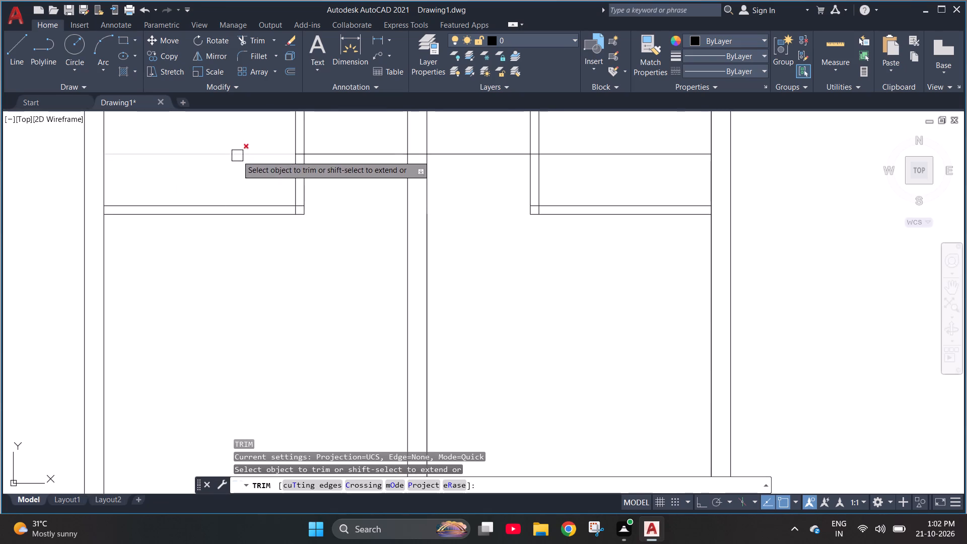
pyautogui.click(237, 156)
pyautogui.scroll(3, 314, 153)
pyautogui.click(257, 162)
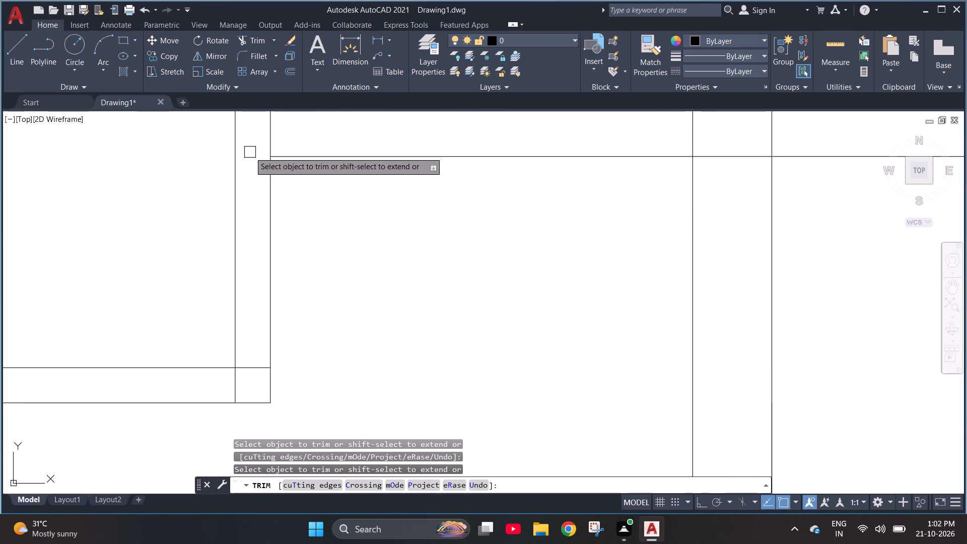
# Trim the guide line within the central wall, across the northeast corner room's west partition, and inside that room.
pyautogui.scroll(-3, 183, 173)
pyautogui.scroll(2, 351, 150)
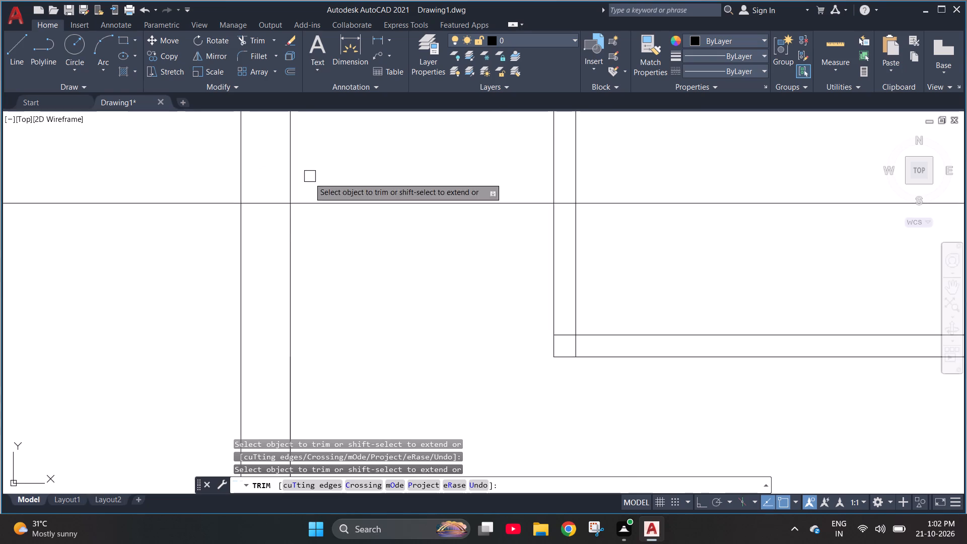
pyautogui.click(267, 205)
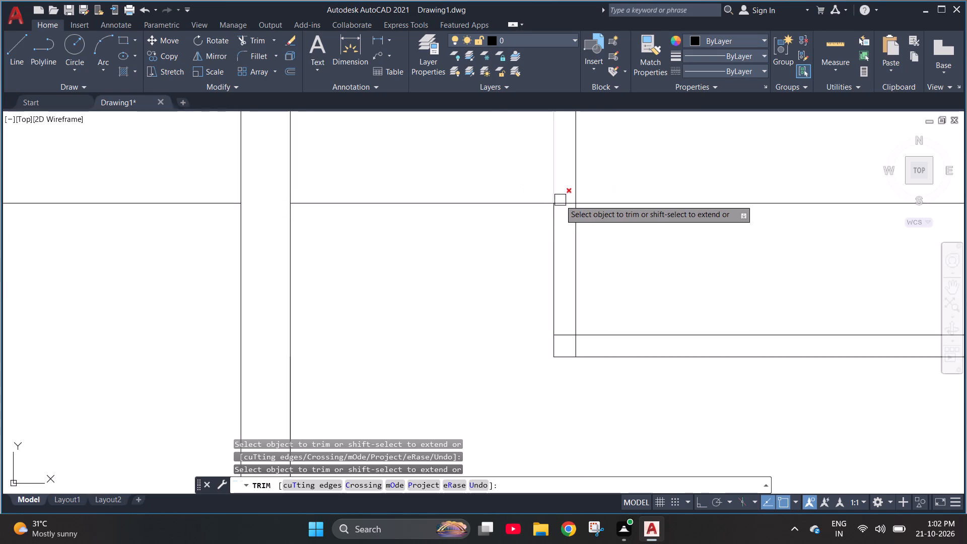
pyautogui.click(561, 200)
pyautogui.click(625, 199)
pyautogui.scroll(-2, 375, 199)
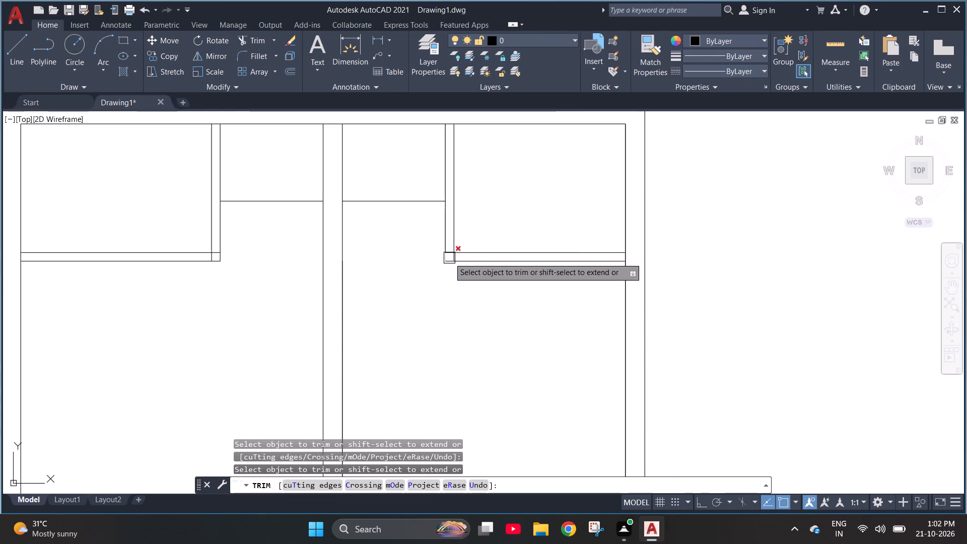
pyautogui.scroll(1, 445, 251)
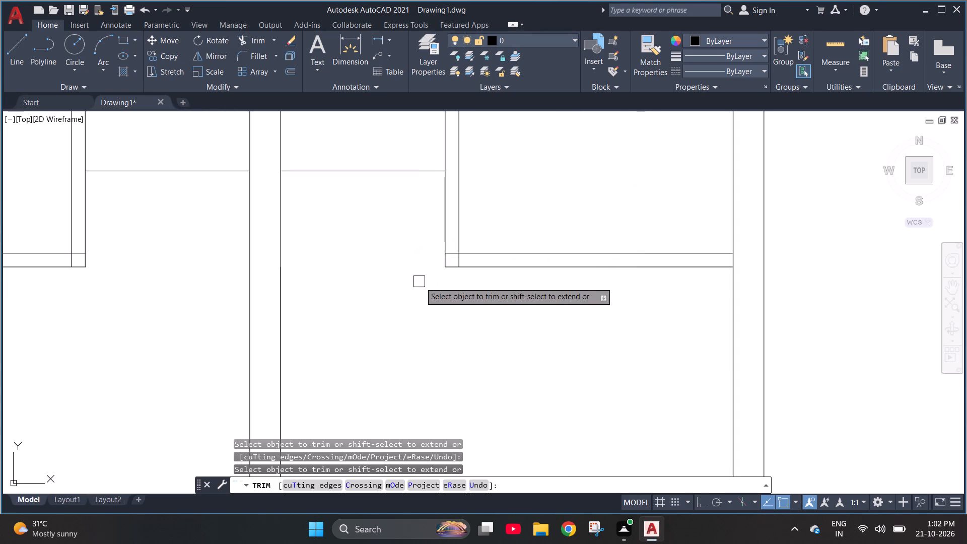
pyautogui.scroll(-1, 421, 278)
pyautogui.press('Escape')
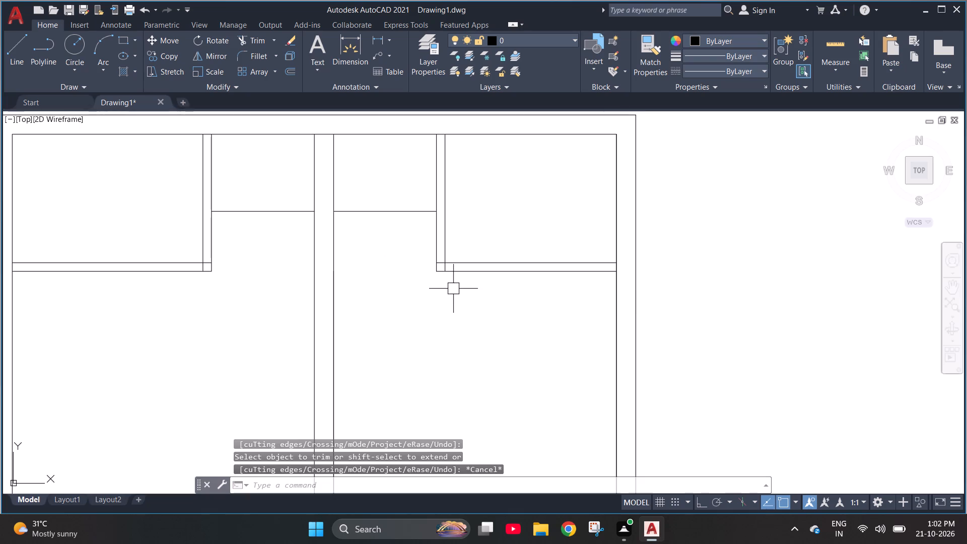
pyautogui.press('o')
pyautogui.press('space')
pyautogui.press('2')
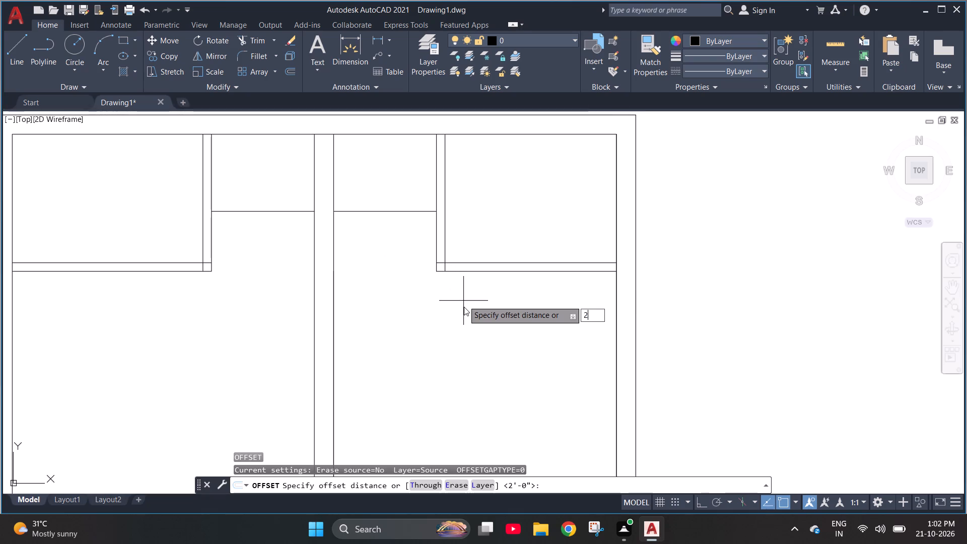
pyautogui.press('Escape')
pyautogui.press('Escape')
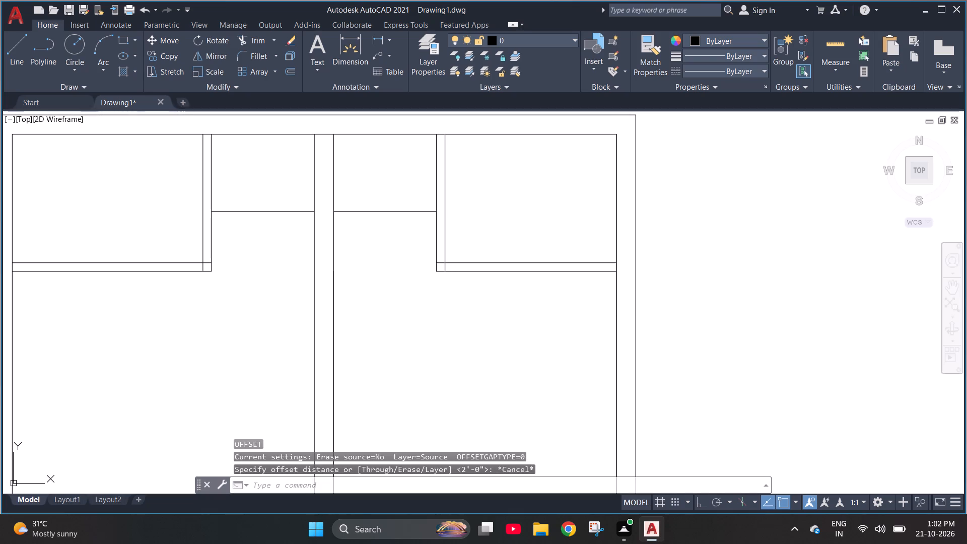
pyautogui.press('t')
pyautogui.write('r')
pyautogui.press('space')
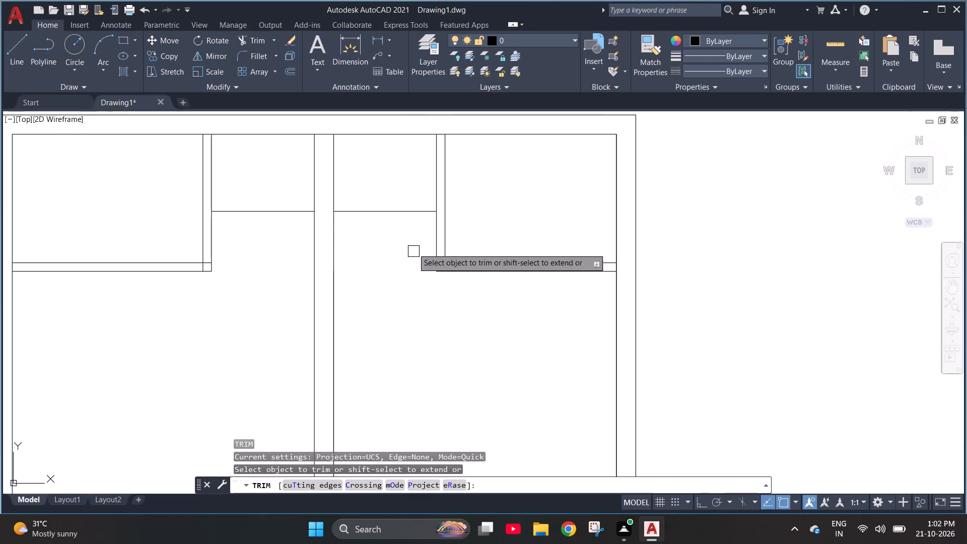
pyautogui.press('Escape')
# Extend both horizontal guide lines across the northwest and northeast corner rooms' inner partitions to their far faces.
pyautogui.write('ex')
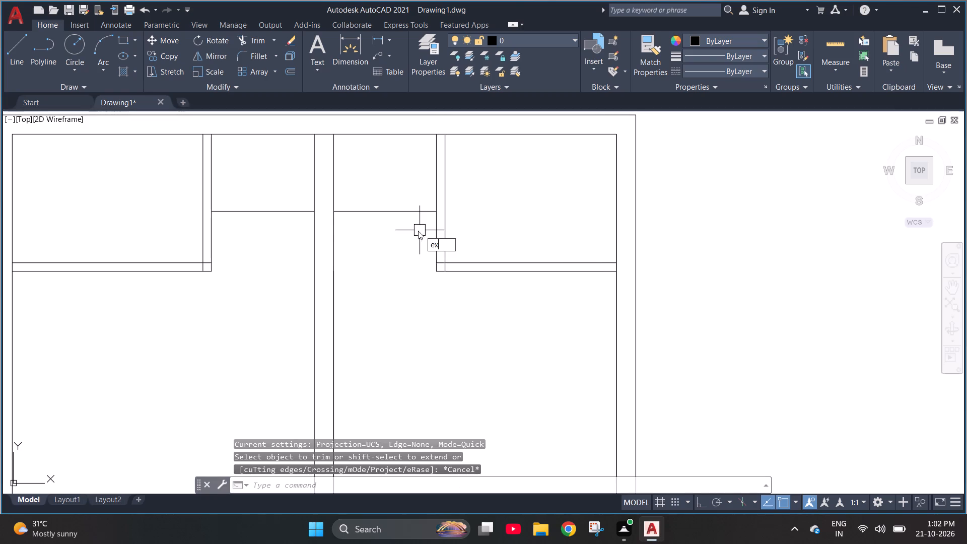
pyautogui.press('space')
pyautogui.click(226, 208)
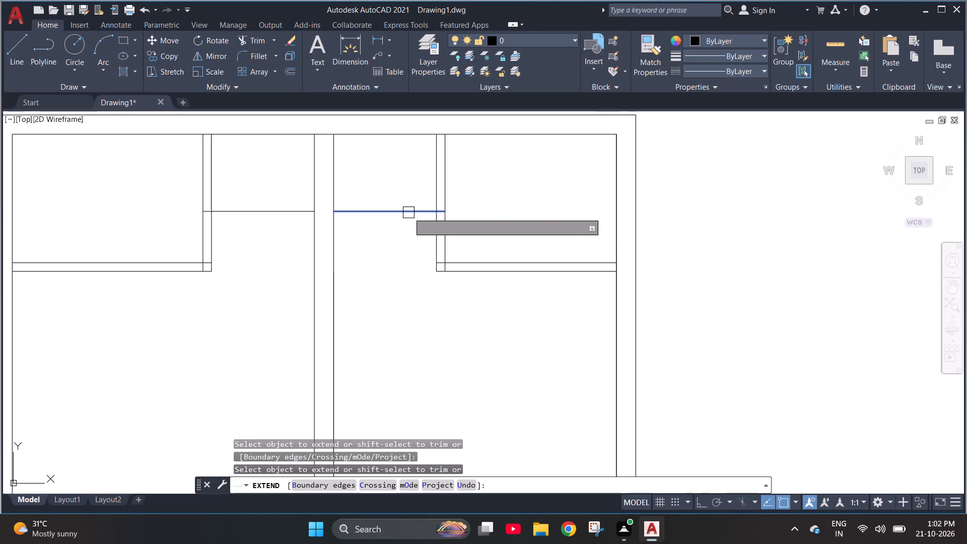
pyautogui.click(408, 213)
pyautogui.press('Escape')
# Trim both corner rooms' inner partitions between the horizontal guide lines and the rooms' south walls to form openings.
pyautogui.press('t')
pyautogui.write('r')
pyautogui.press('space')
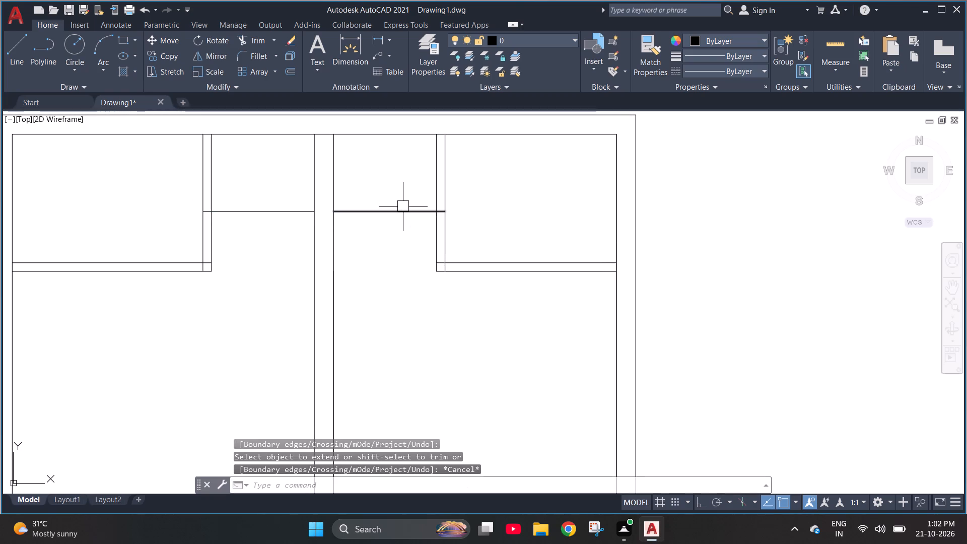
pyautogui.click(408, 237)
pyautogui.click(485, 237)
pyautogui.moveTo(265, 239); pyautogui.dragTo(256, 237)
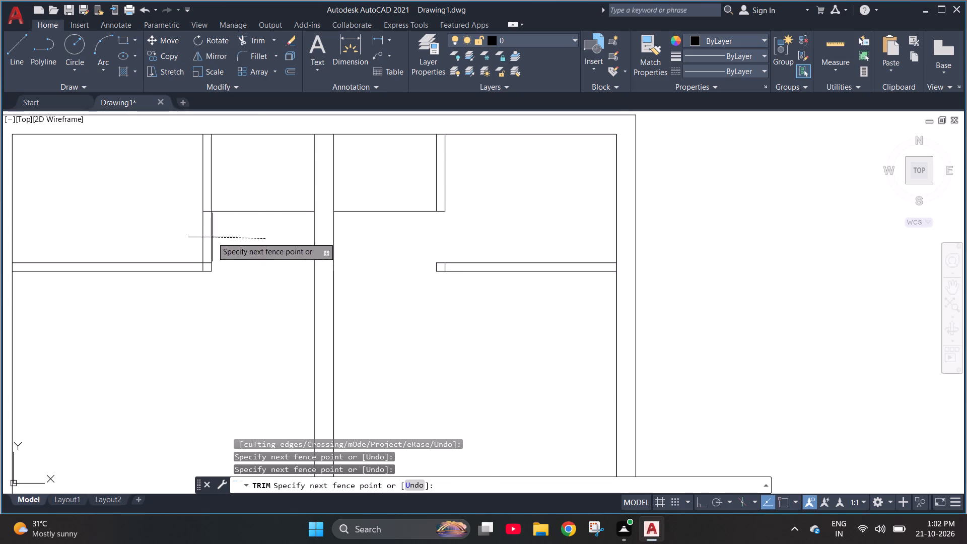
pyautogui.click(187, 238)
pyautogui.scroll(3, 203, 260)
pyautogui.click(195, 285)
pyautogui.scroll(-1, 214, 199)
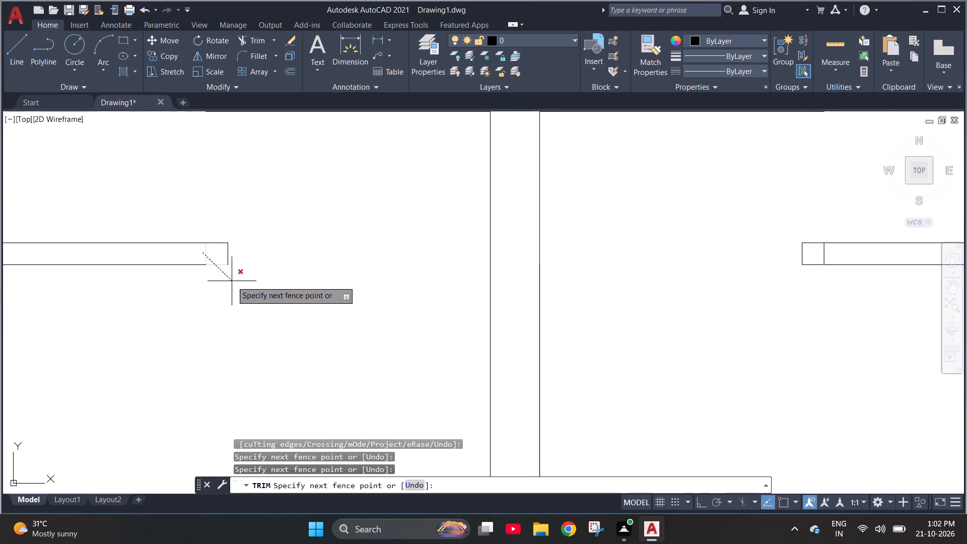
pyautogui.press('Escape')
# Trim the leftover partition line inside the free end of each corner room's south wall.
pyautogui.scroll(-2, 271, 274)
pyautogui.scroll(4, 251, 269)
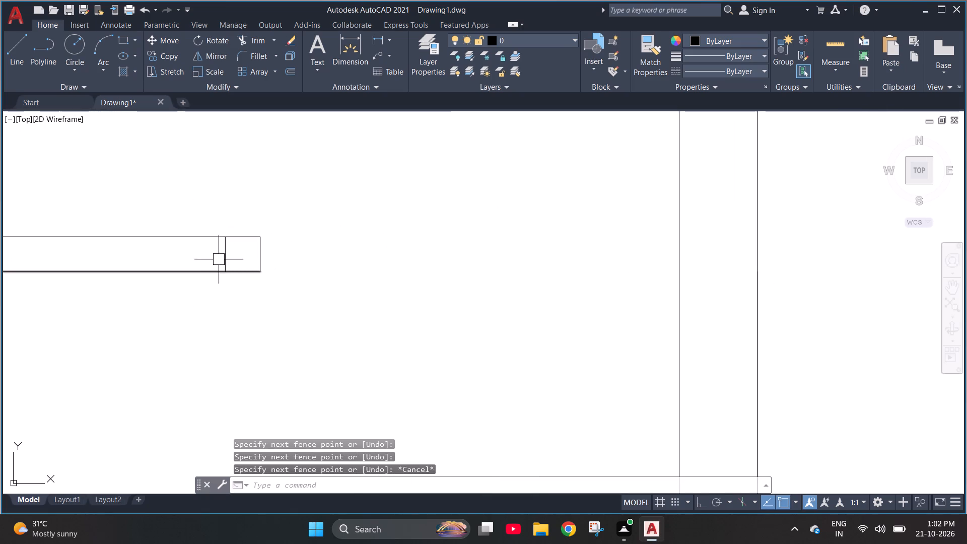
pyautogui.press('t')
pyautogui.write('r')
pyautogui.press('space')
pyautogui.click(226, 253)
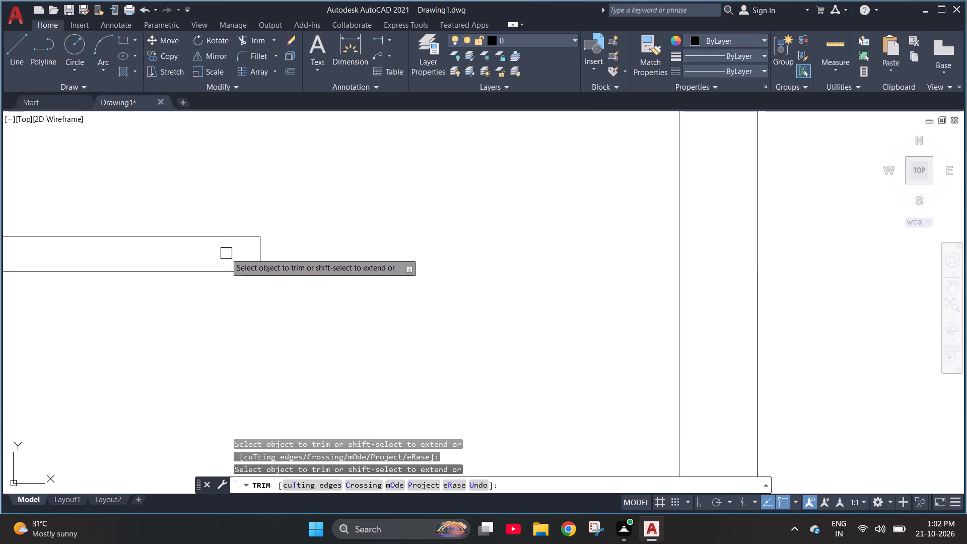
pyautogui.scroll(-3, 223, 255)
pyautogui.scroll(3, 453, 252)
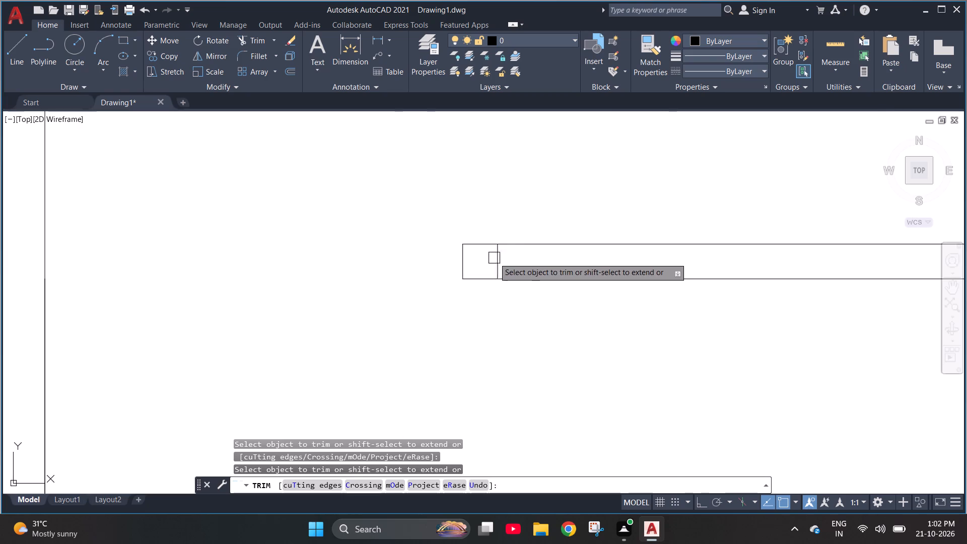
pyautogui.click(495, 258)
pyautogui.press('Escape')
pyautogui.press('Escape')
pyautogui.scroll(-3, 451, 309)
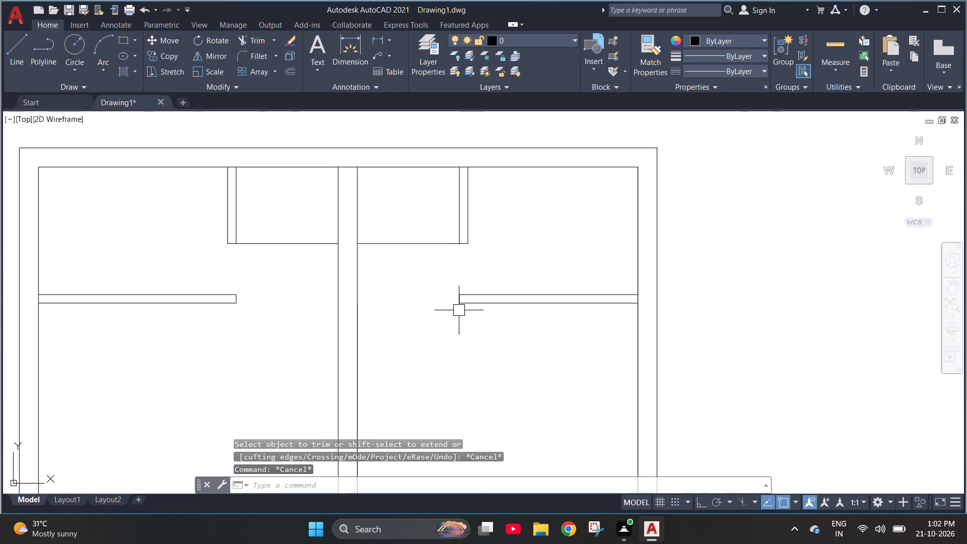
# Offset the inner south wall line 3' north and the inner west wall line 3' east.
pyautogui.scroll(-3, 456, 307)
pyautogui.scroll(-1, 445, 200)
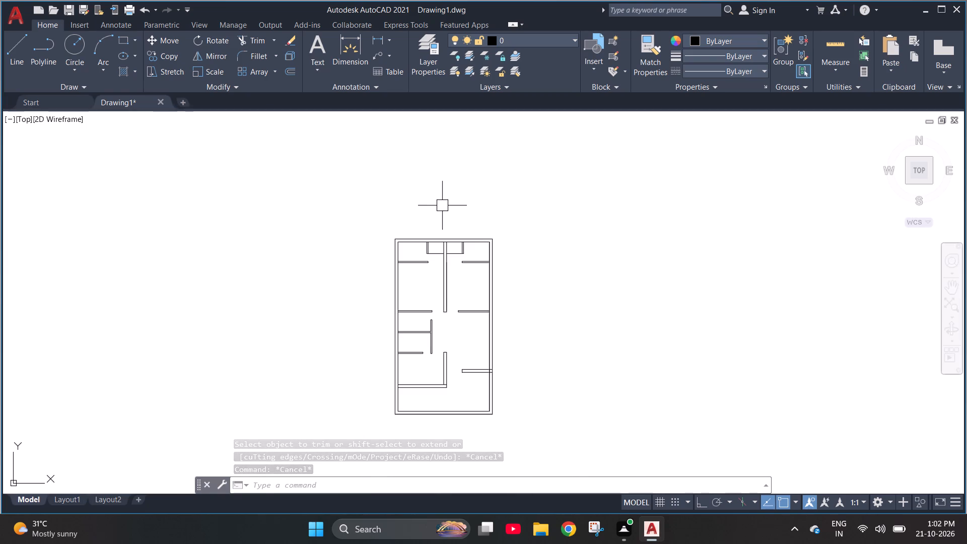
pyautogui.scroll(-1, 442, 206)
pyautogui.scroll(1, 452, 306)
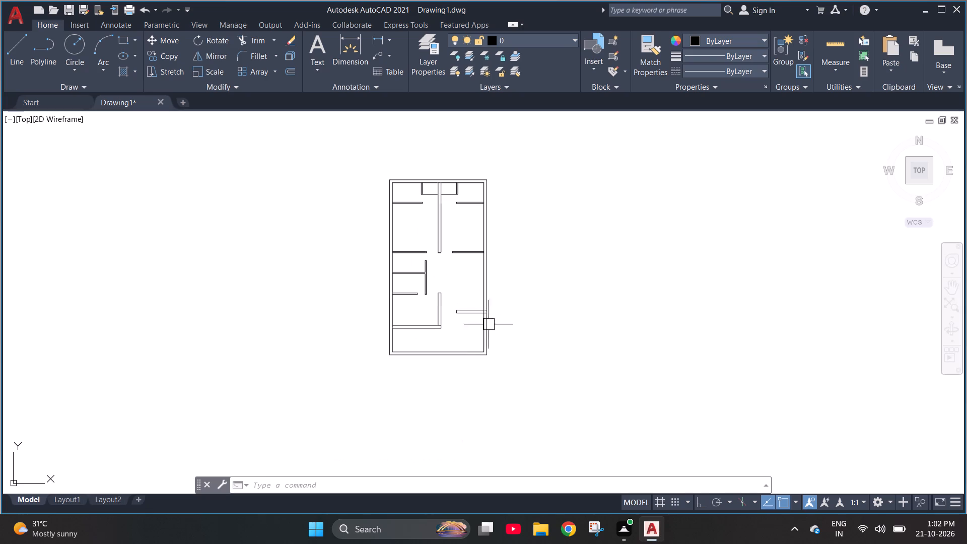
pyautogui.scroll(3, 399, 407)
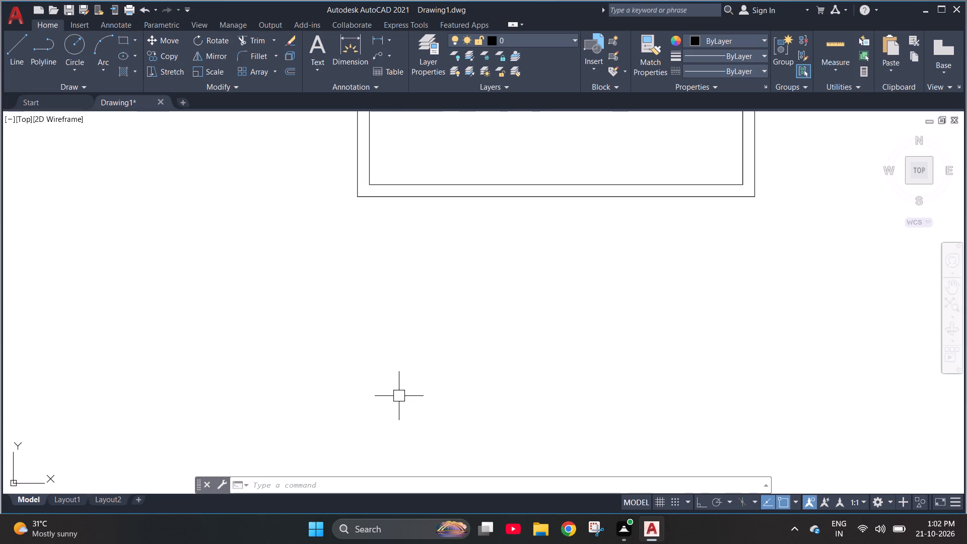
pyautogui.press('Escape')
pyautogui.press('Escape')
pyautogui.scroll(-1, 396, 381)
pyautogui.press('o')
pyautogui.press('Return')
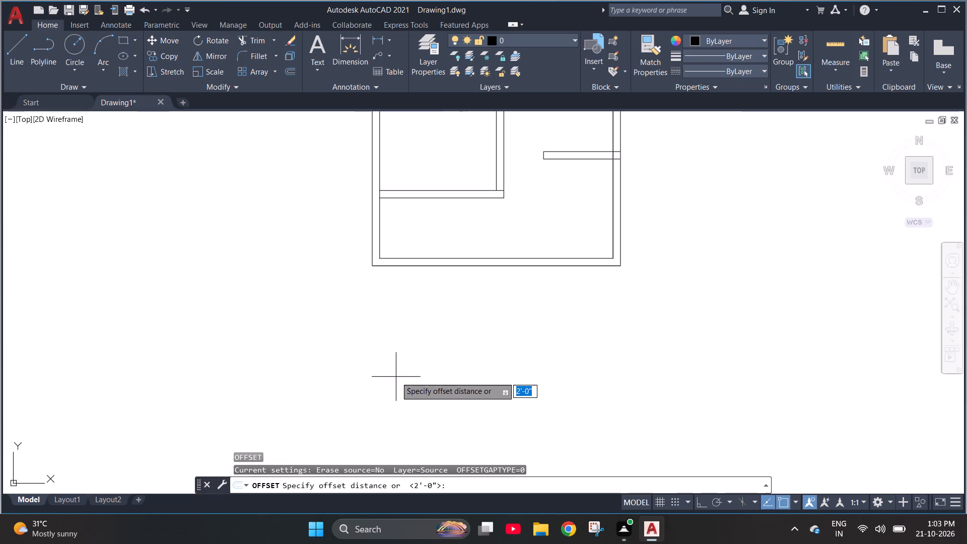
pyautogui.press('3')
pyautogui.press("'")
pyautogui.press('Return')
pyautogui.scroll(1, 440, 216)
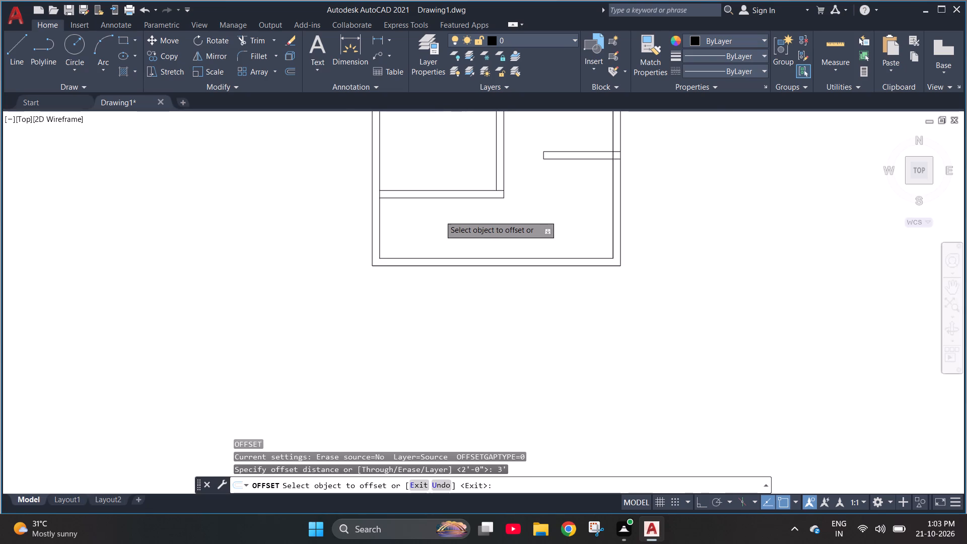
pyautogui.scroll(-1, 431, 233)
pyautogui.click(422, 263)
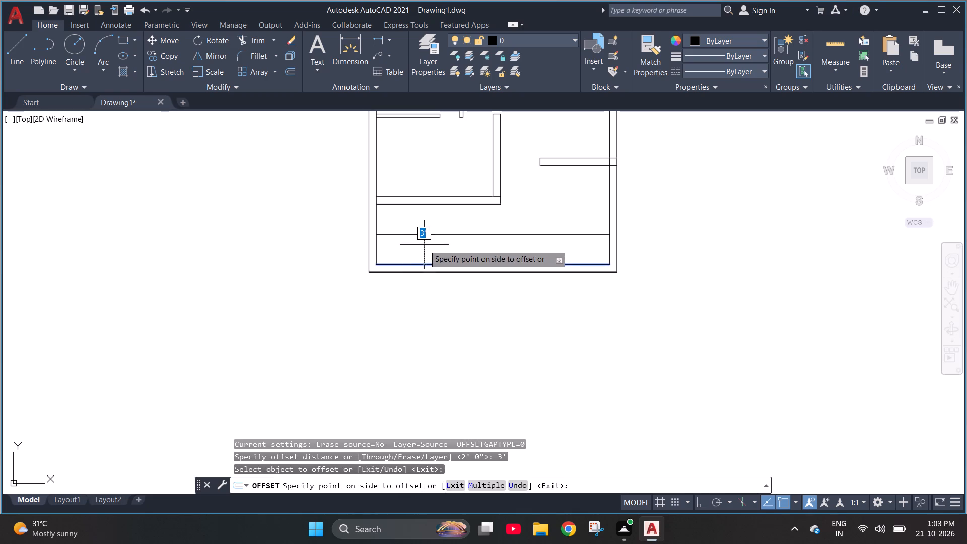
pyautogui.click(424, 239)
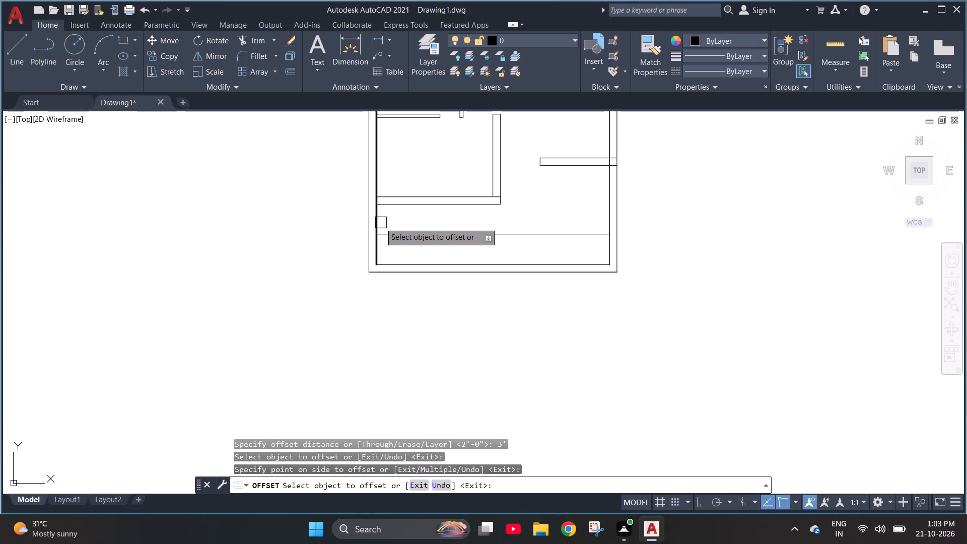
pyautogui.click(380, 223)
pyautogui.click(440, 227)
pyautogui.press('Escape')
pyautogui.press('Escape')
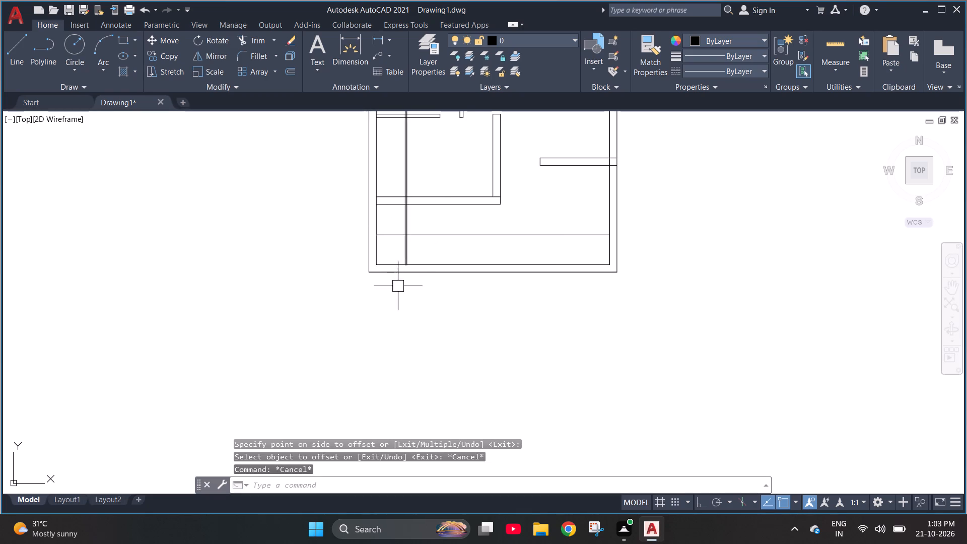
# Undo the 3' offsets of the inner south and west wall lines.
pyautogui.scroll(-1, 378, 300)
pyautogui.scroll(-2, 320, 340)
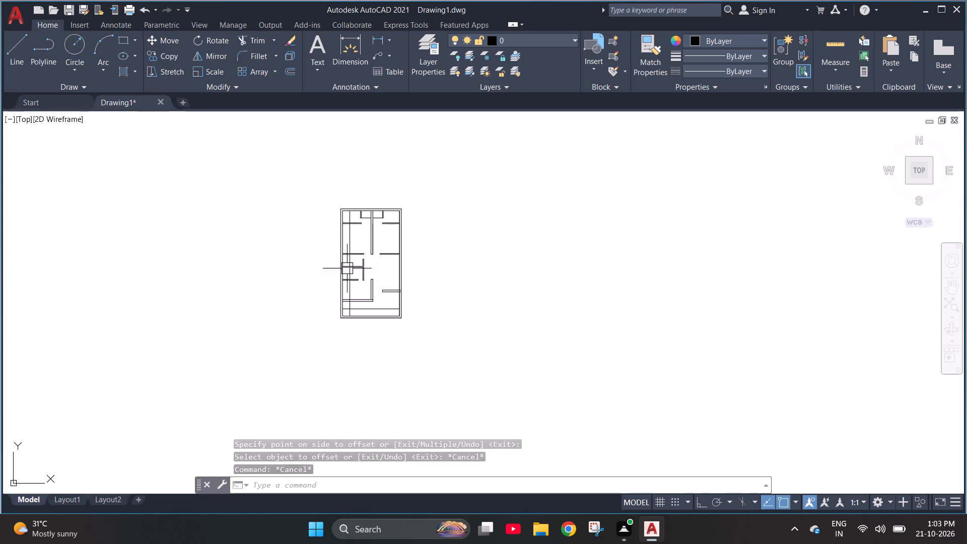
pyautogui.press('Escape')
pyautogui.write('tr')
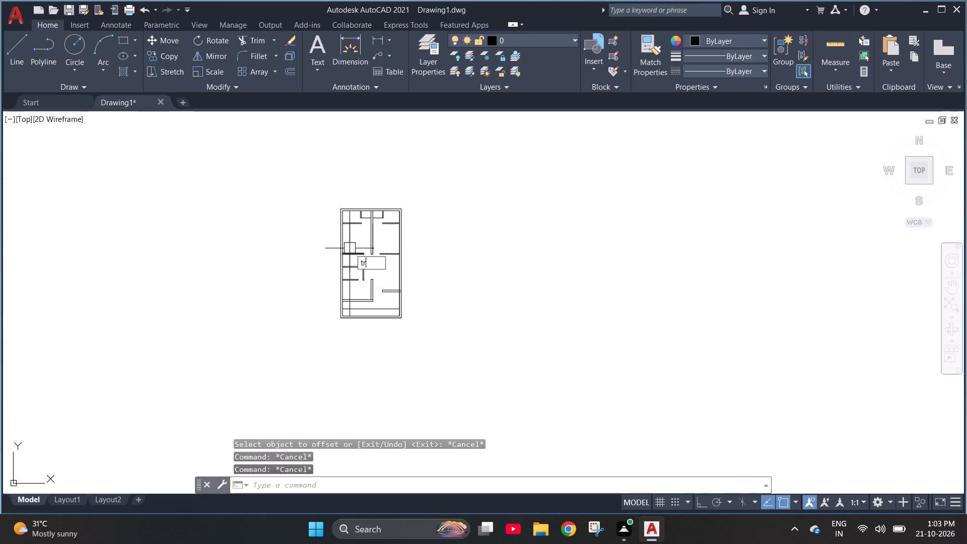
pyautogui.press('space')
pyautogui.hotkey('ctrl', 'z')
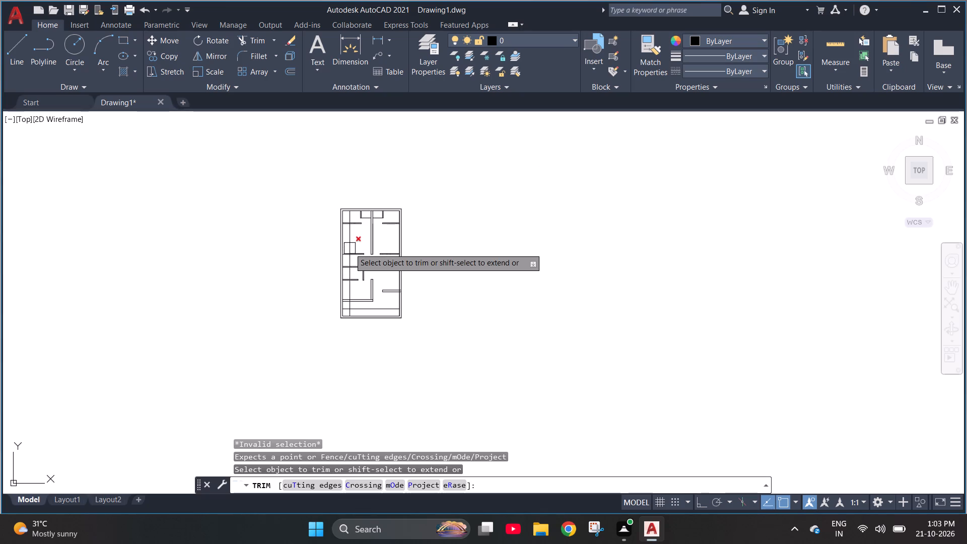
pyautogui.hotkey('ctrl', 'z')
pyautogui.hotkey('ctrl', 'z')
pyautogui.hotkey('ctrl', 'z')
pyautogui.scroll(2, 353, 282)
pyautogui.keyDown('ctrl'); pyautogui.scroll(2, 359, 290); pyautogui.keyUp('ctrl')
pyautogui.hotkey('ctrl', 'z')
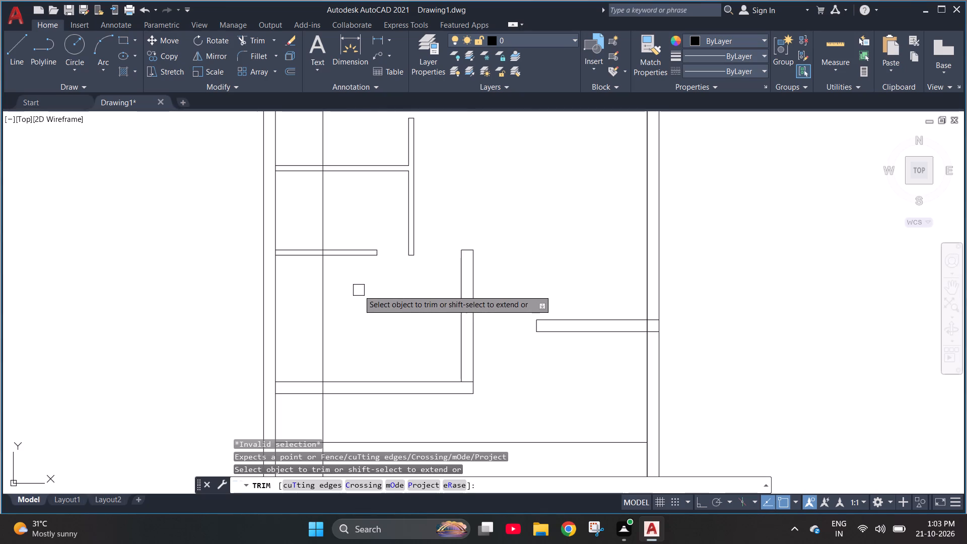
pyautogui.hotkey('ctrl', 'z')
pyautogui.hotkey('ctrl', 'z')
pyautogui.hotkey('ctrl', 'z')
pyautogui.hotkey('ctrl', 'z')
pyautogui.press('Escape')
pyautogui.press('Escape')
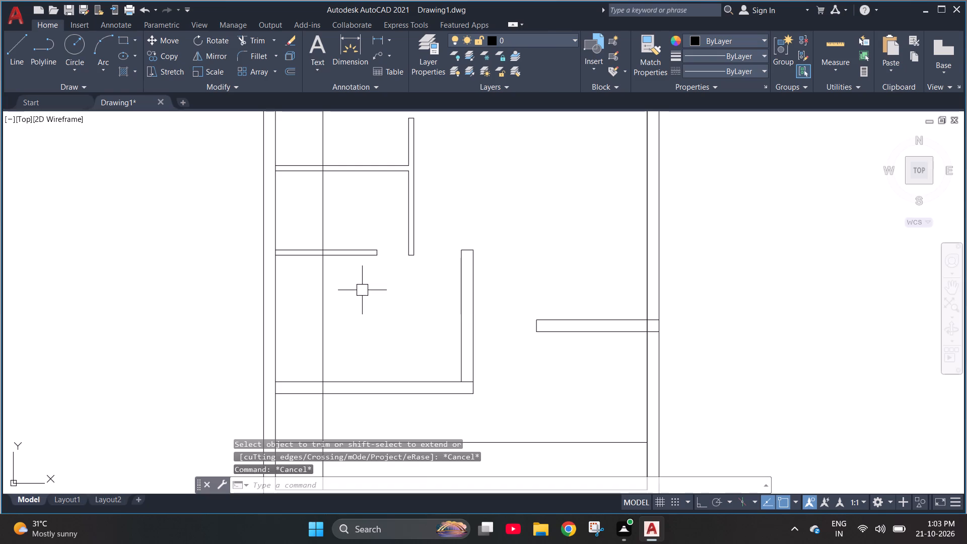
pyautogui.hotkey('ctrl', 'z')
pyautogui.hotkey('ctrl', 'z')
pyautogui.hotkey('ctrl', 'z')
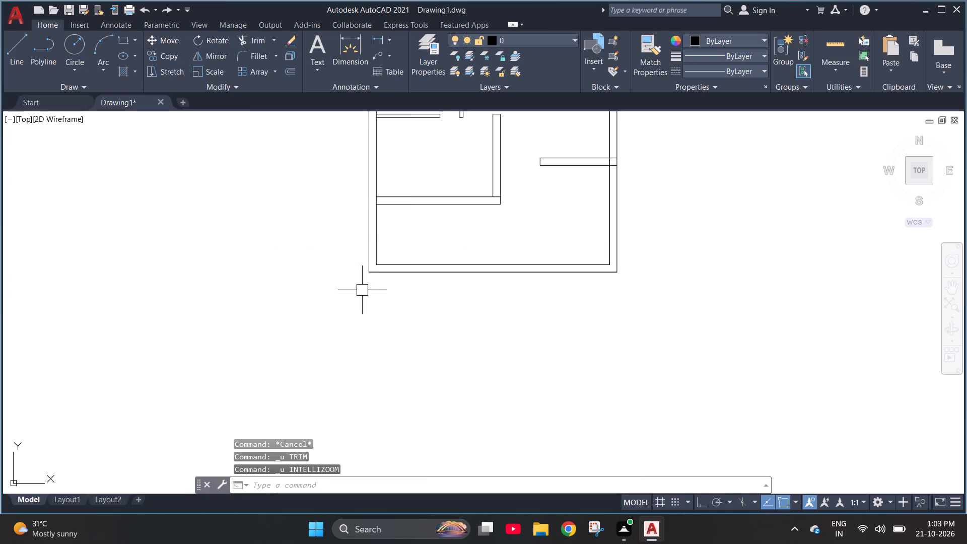
# Offset the inner south wall line 3' north and the inner west wall line 3' east.
pyautogui.press('Escape')
pyautogui.press('Escape')
pyautogui.press('o')
pyautogui.press('space')
pyautogui.press('3')
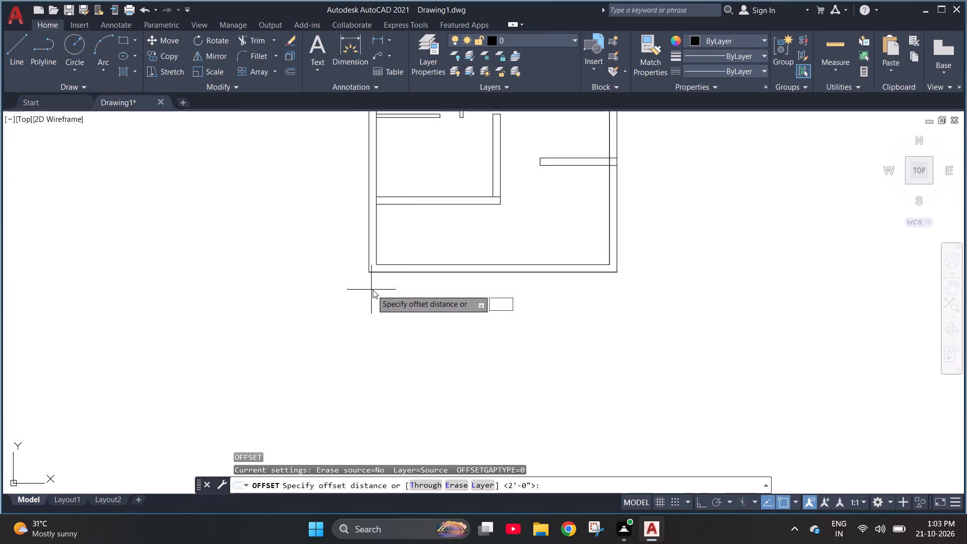
pyautogui.press("'")
pyautogui.press('Return')
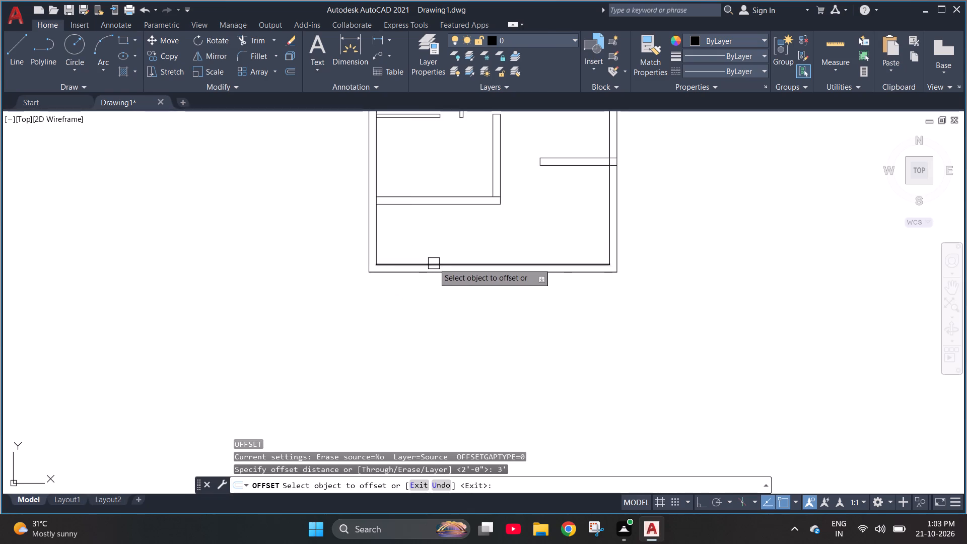
pyautogui.click(434, 263)
pyautogui.click(439, 232)
pyautogui.scroll(2, 384, 225)
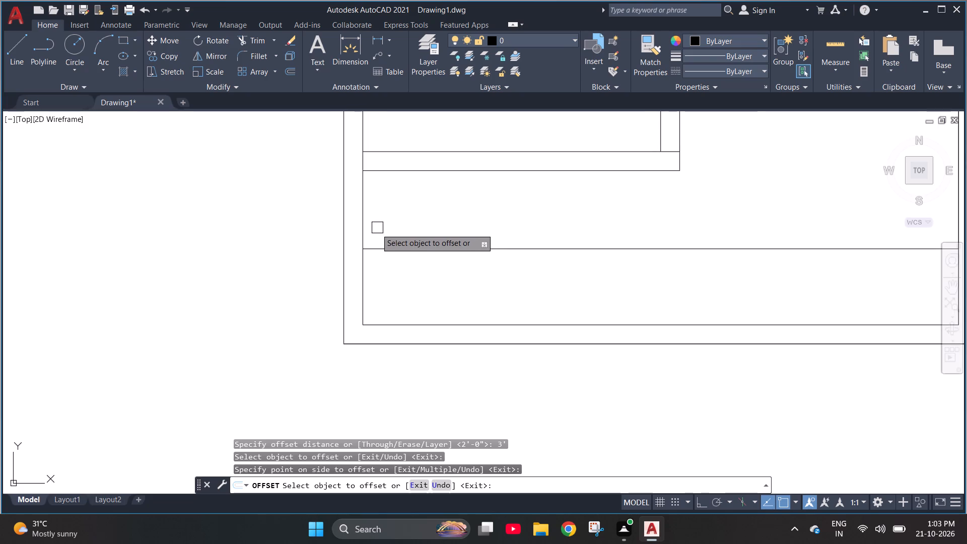
pyautogui.click(364, 238)
pyautogui.click(525, 234)
pyautogui.press('Escape')
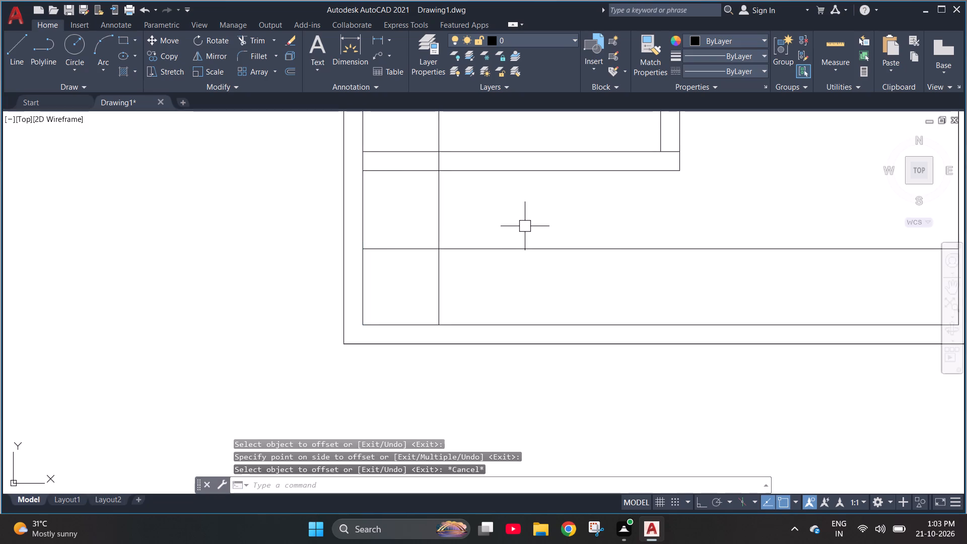
# Trim the vertical 3' guide line inside the southwest room's south wall and everywhere north of that wall.
pyautogui.write('tr')
pyautogui.press('space')
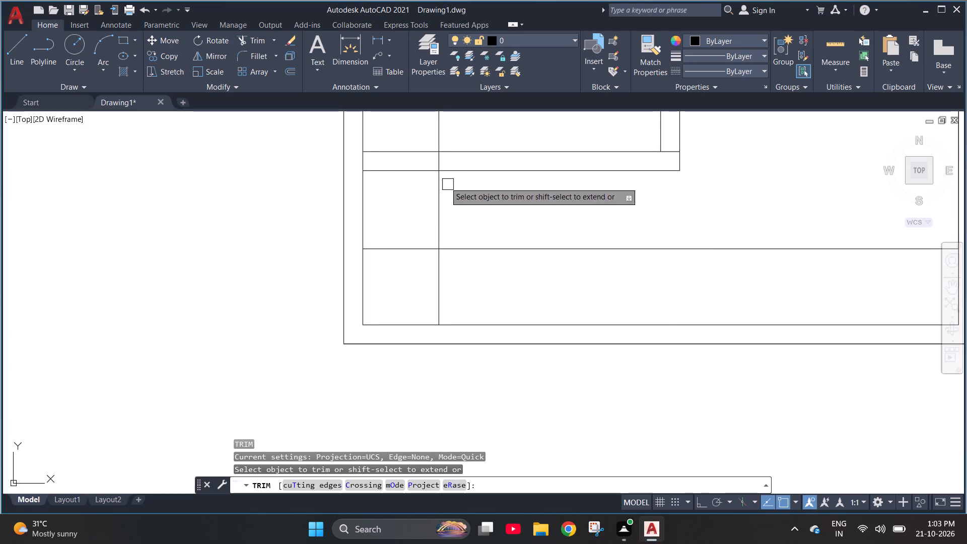
pyautogui.click(439, 161)
pyautogui.scroll(-1, 430, 283)
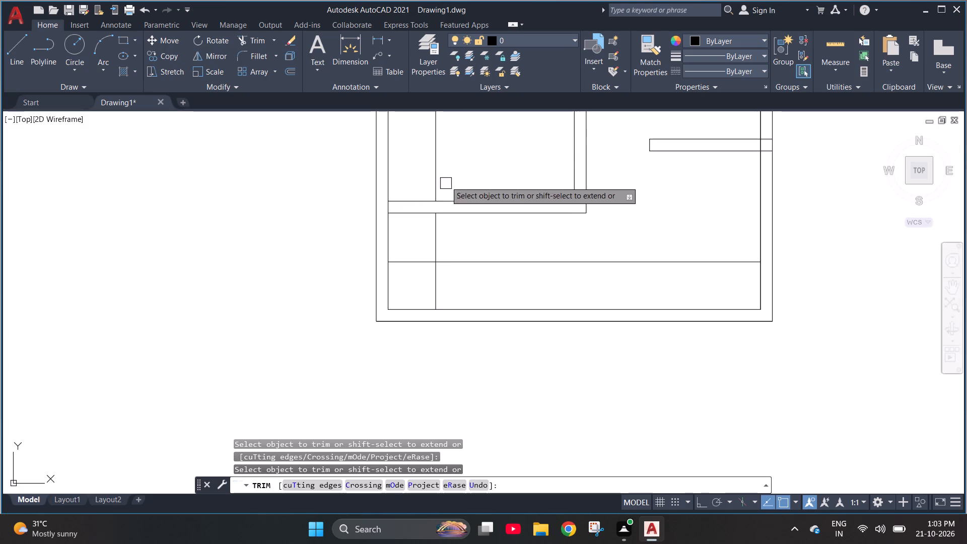
pyautogui.click(434, 170)
pyautogui.scroll(-4, 409, 297)
pyautogui.press('Escape')
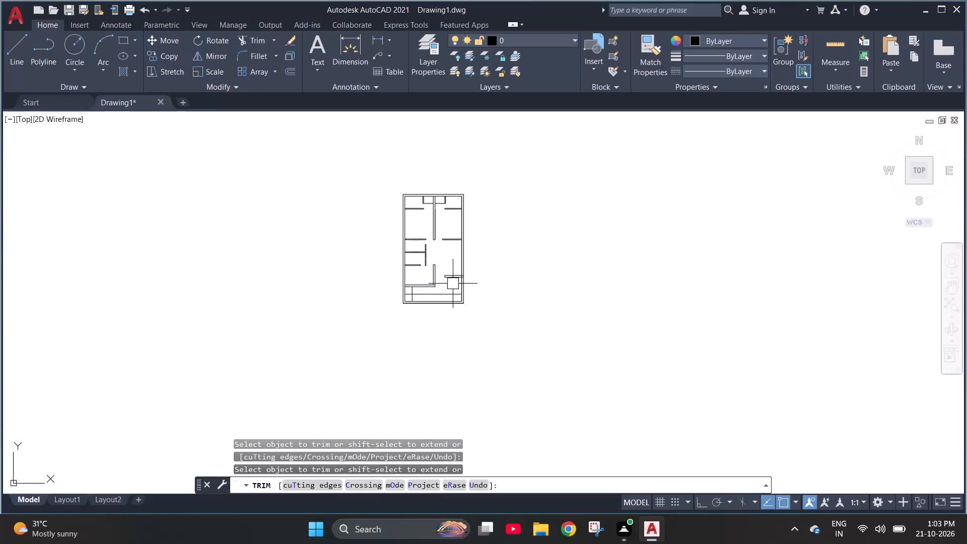
pyautogui.press('Escape')
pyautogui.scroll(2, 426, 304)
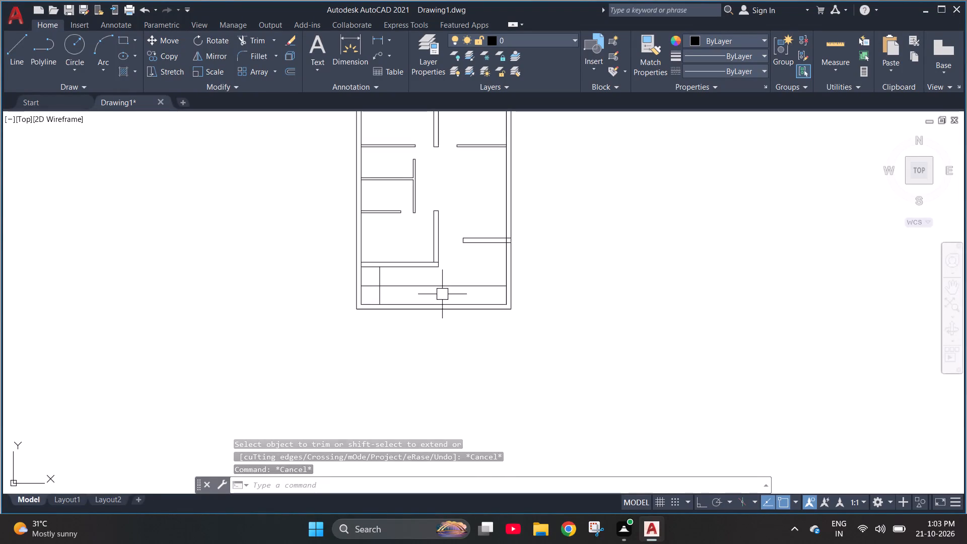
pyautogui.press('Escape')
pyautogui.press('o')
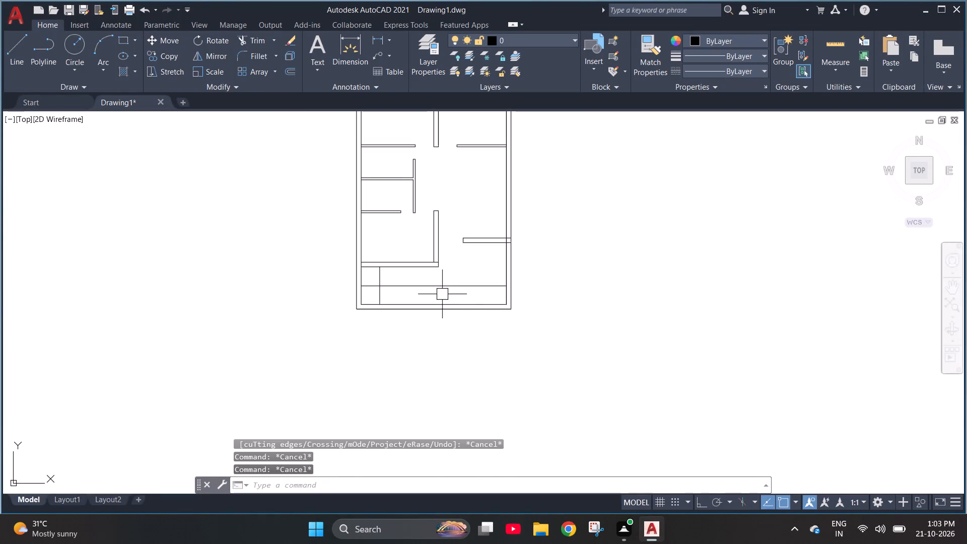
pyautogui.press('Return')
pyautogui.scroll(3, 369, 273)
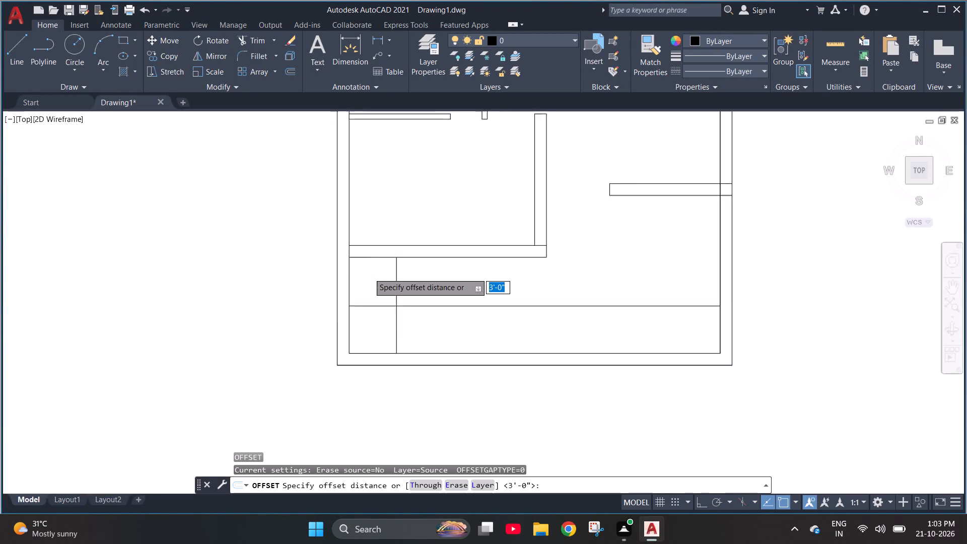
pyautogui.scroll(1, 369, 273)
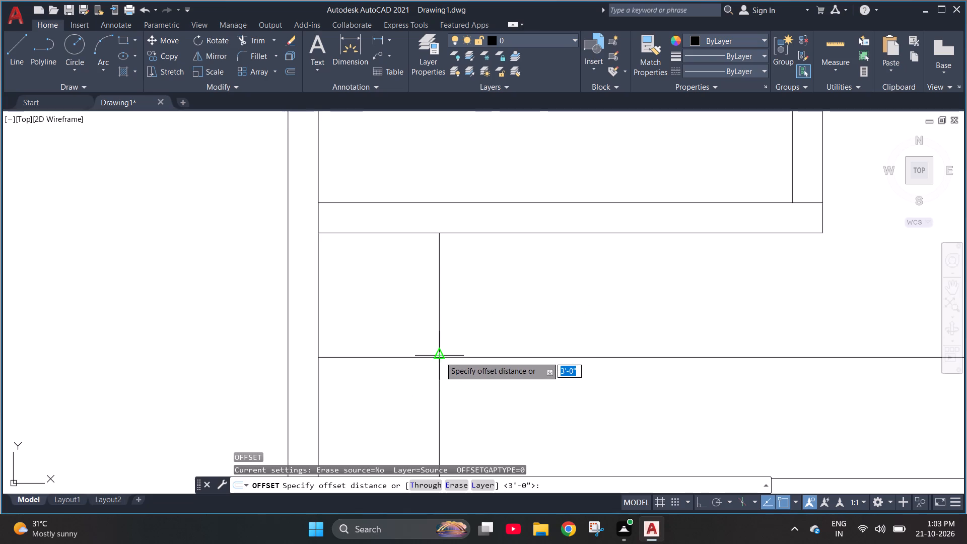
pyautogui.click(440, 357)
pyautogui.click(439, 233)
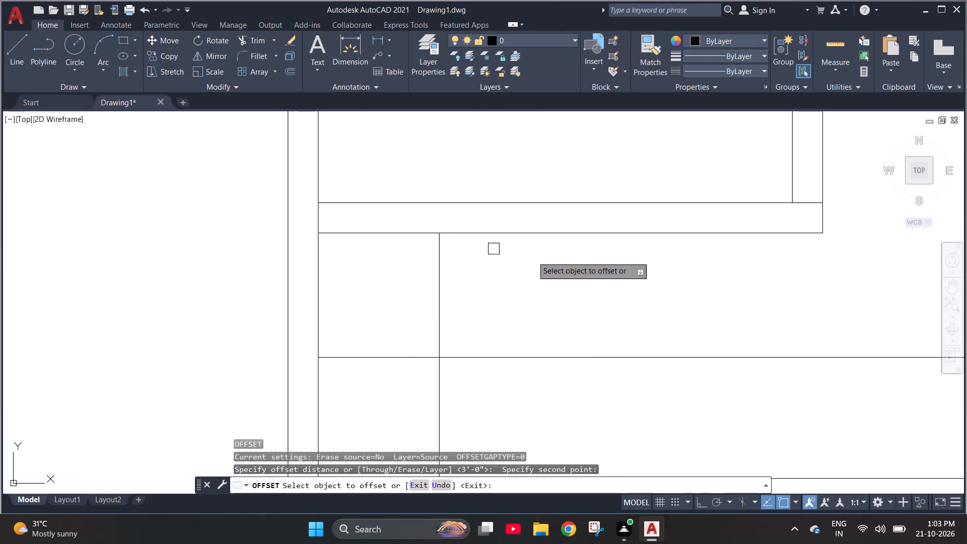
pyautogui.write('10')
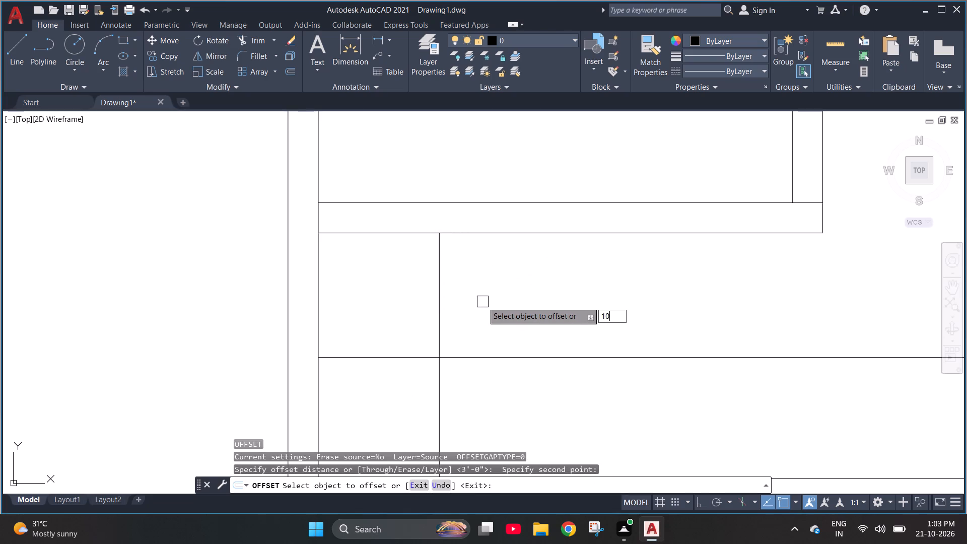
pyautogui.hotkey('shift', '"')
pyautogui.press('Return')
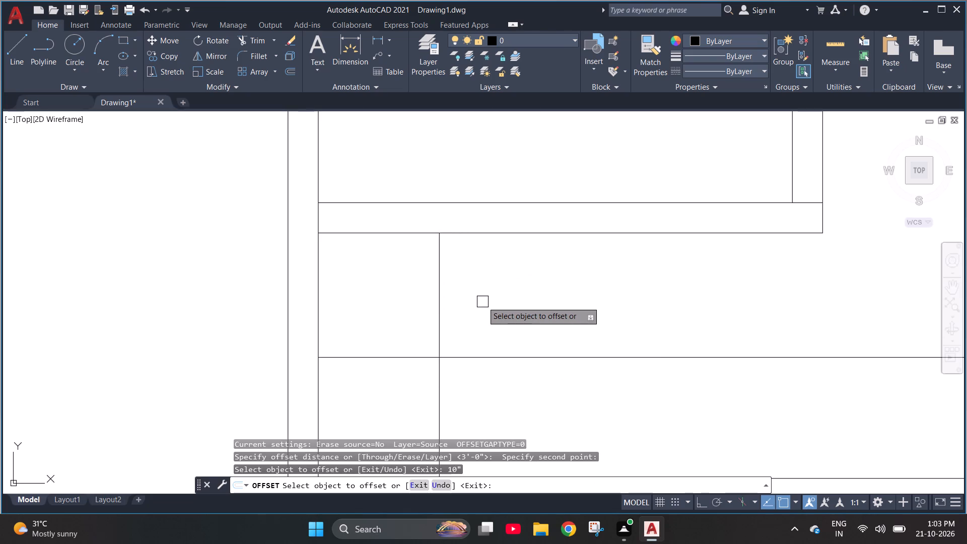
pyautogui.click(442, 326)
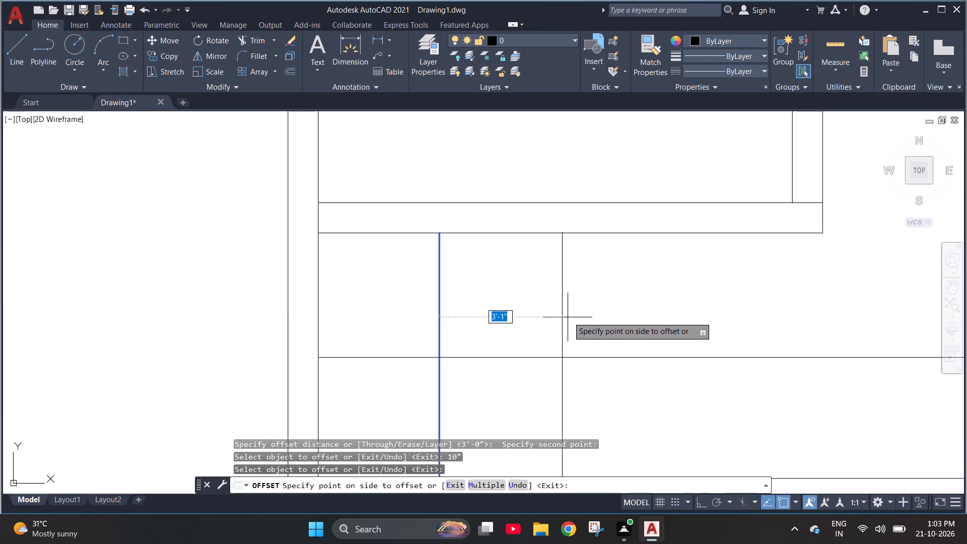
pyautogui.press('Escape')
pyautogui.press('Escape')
# Offset the vertical 3' guide line below the southwest room eastward eleven times at 10" spacing to form the stair treads.
pyautogui.press('o')
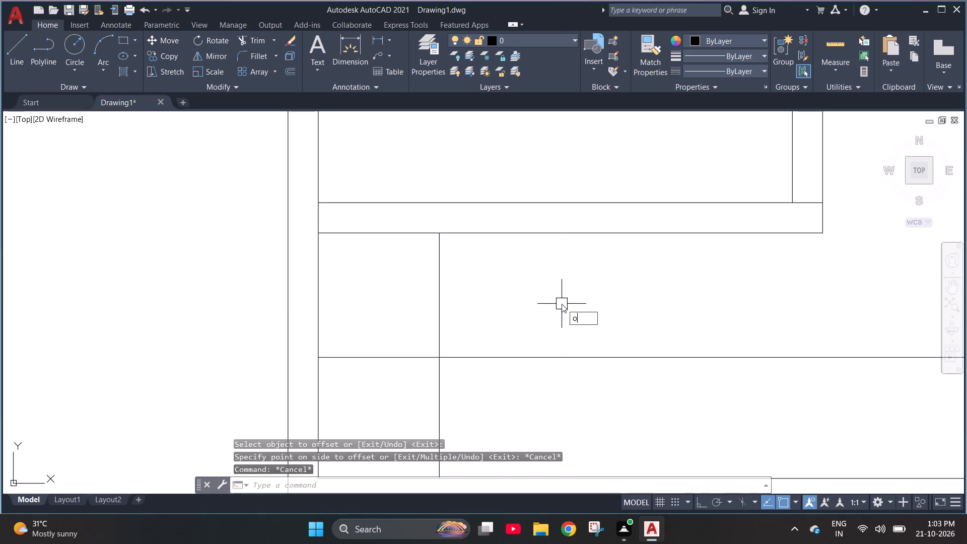
pyautogui.press('Return')
pyautogui.write('10"')
pyautogui.press('Return')
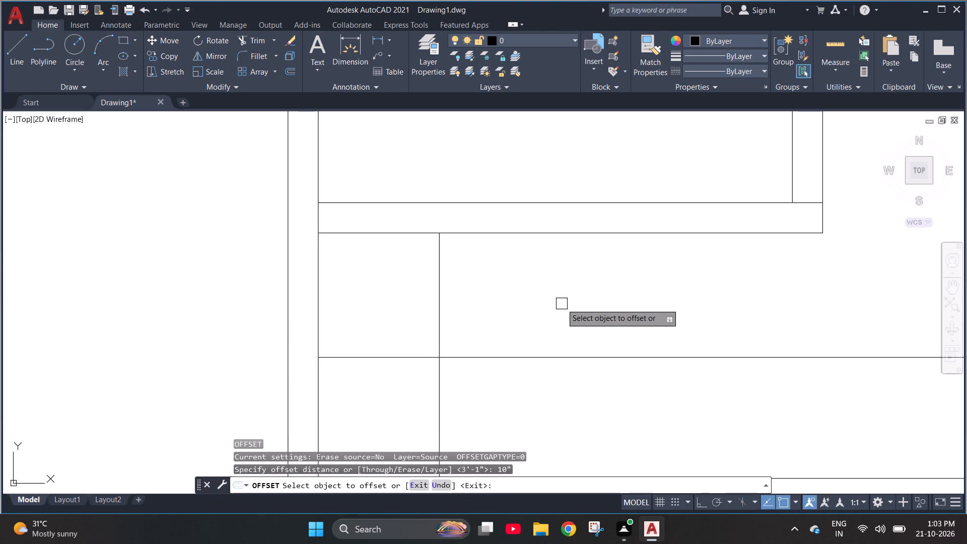
pyautogui.click(440, 294)
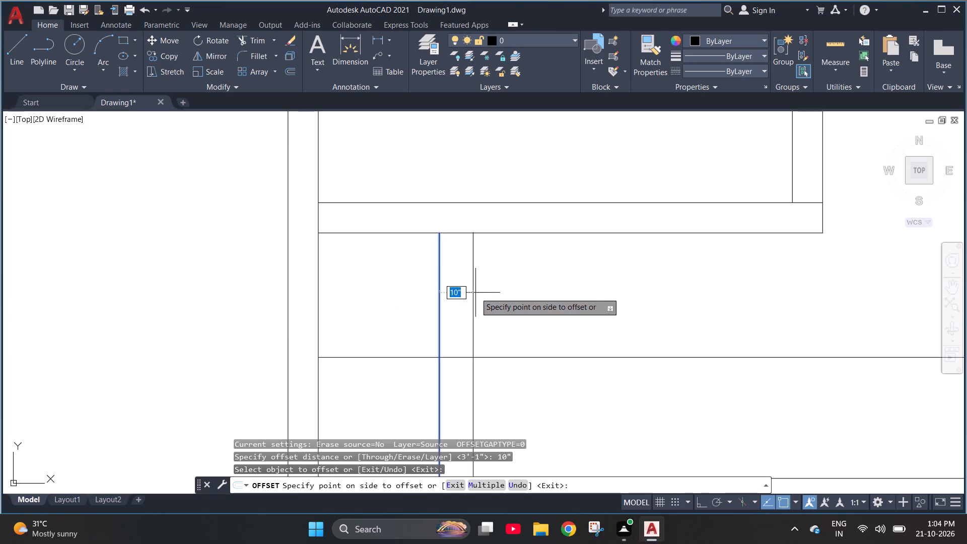
pyautogui.write('m')
pyautogui.press('space')
pyautogui.click(491, 286)
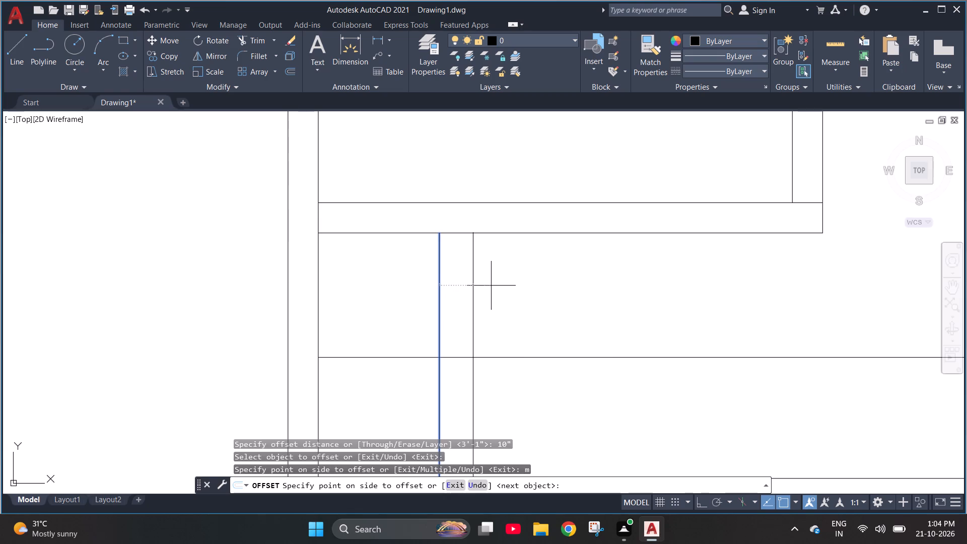
pyautogui.click(522, 282)
pyautogui.click(550, 278)
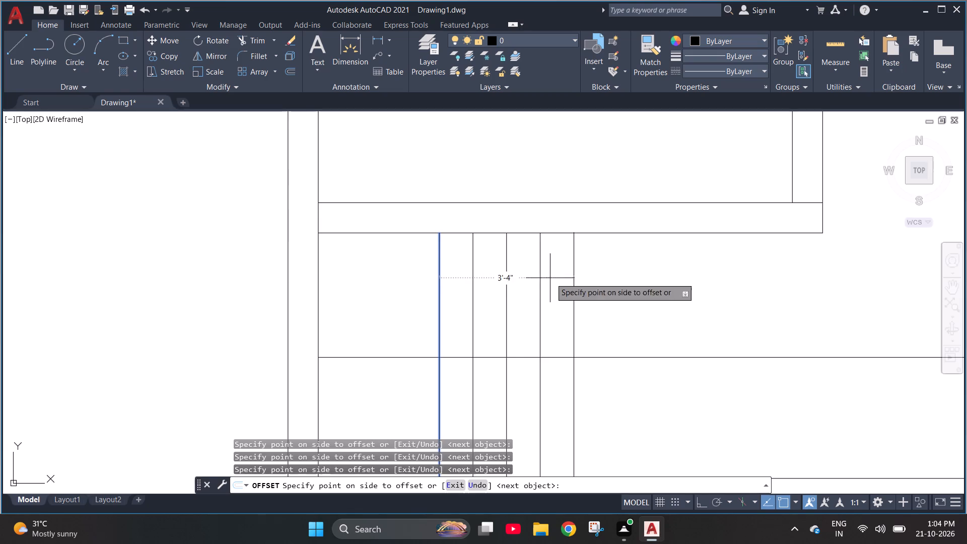
pyautogui.click(597, 275)
pyautogui.moveTo(638, 278); pyautogui.dragTo(643, 278)
pyautogui.click(704, 274)
pyautogui.click(745, 275)
pyautogui.click(772, 275)
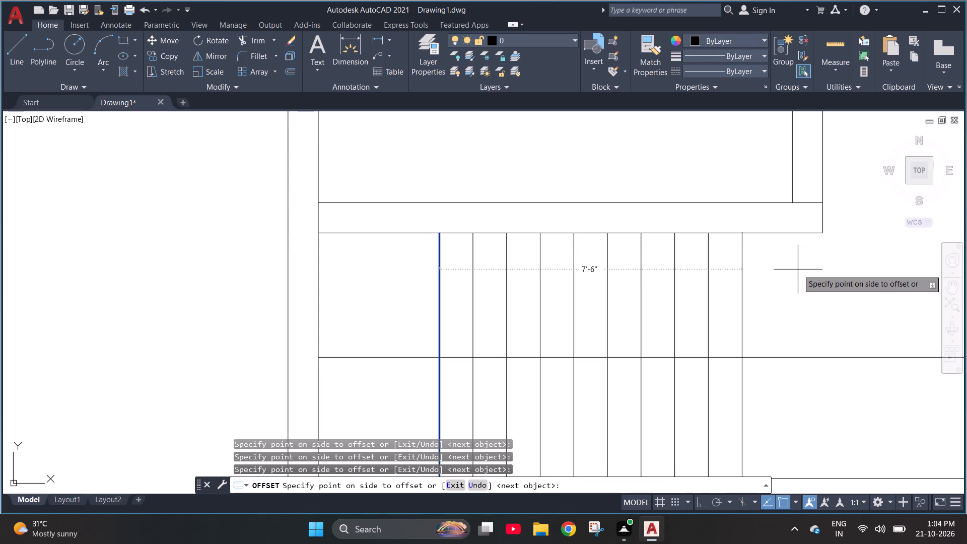
pyautogui.click(798, 269)
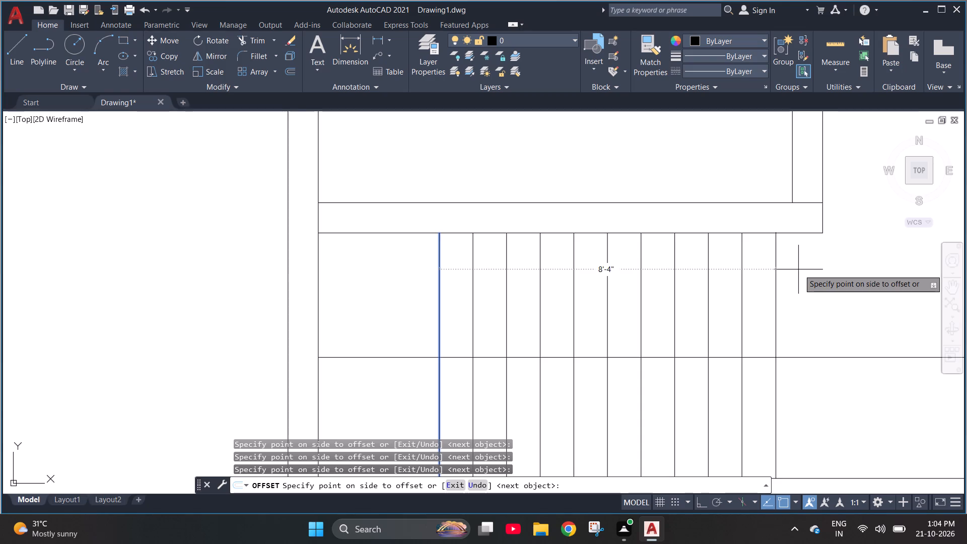
pyautogui.click(802, 269)
pyautogui.click(818, 263)
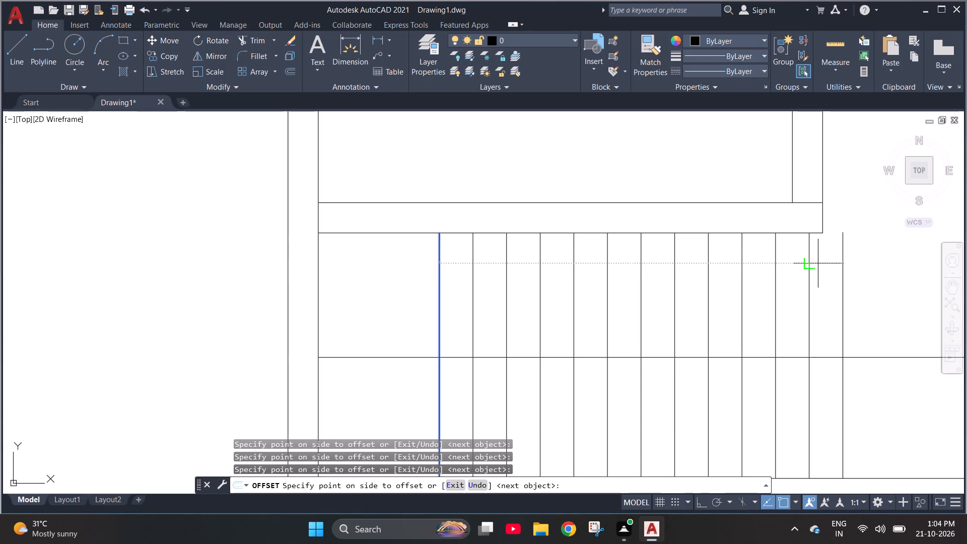
pyautogui.press('Escape')
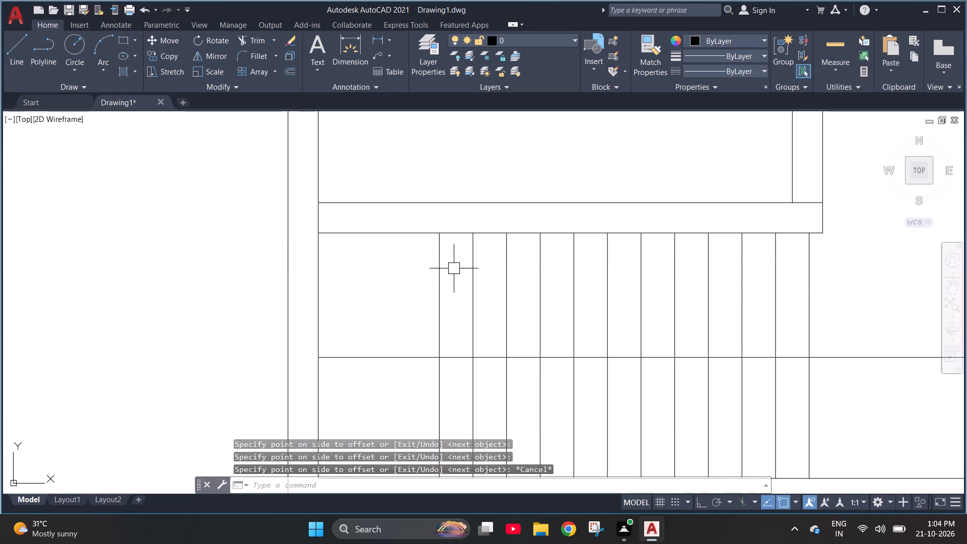
# Trim the horizontal 3' guide line east of the last stair tread line.
pyautogui.scroll(-2, 459, 267)
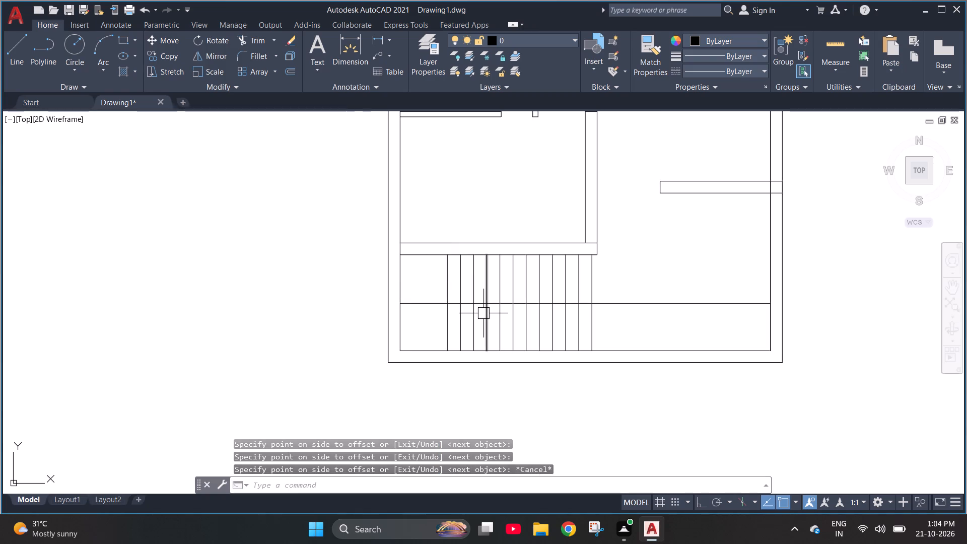
pyautogui.press('Escape')
pyautogui.press('Escape')
pyautogui.press('Escape')
pyautogui.press('Escape')
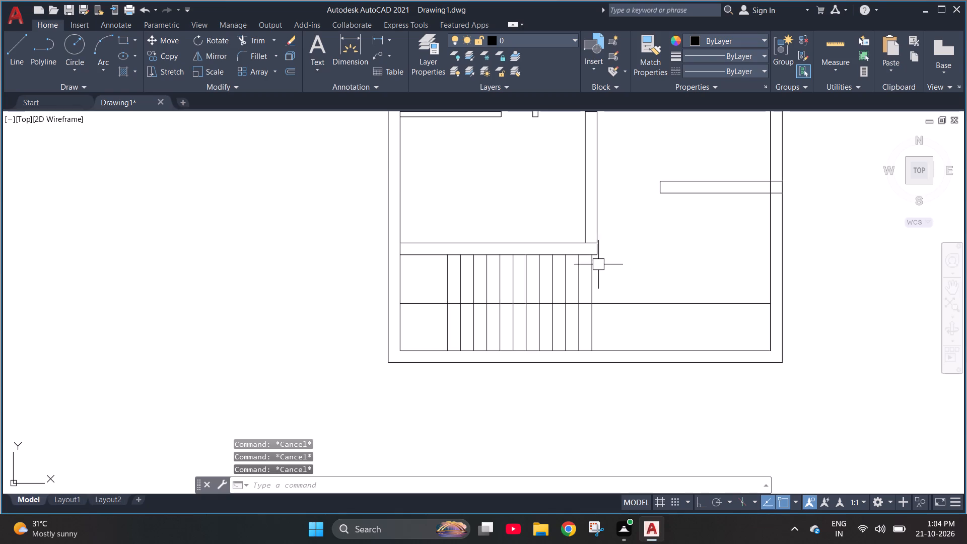
pyautogui.write('tr')
pyautogui.press('space')
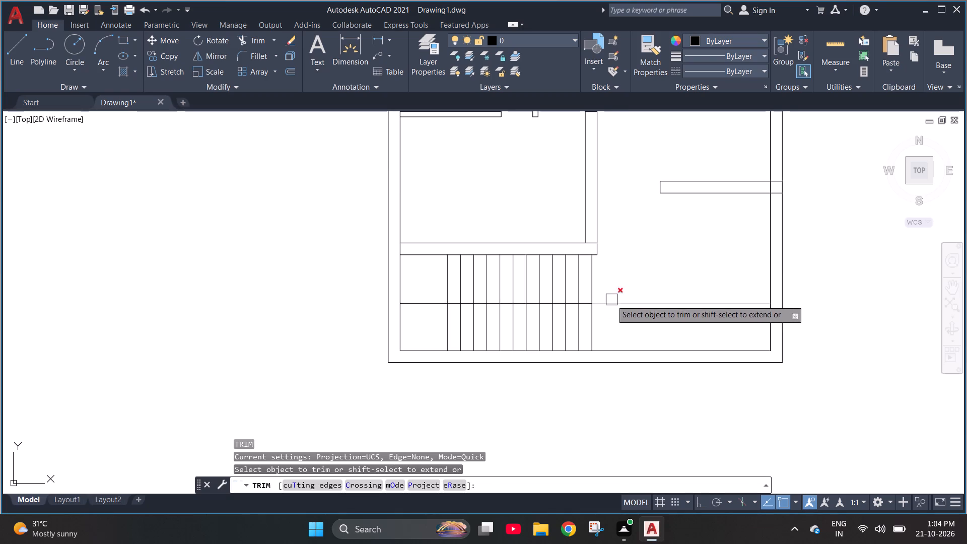
pyautogui.click(611, 302)
pyautogui.press('Escape')
pyautogui.press('Escape')
# Draw the U-shaped stair direction line from the last tread's lower midpoint: about 10'-9" west, 3'-6" north, and east back to the last tread.
pyautogui.write('l')
pyautogui.press('space')
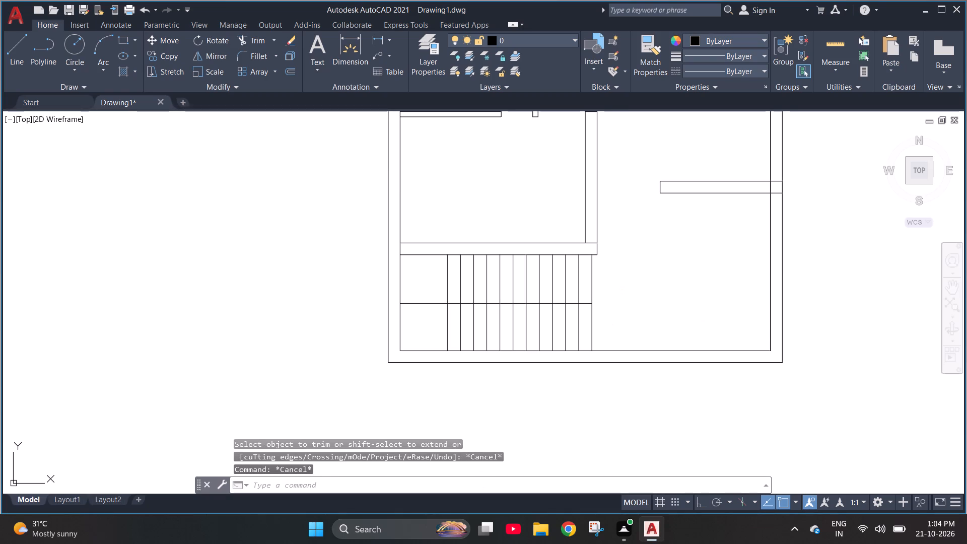
pyautogui.scroll(3, 588, 334)
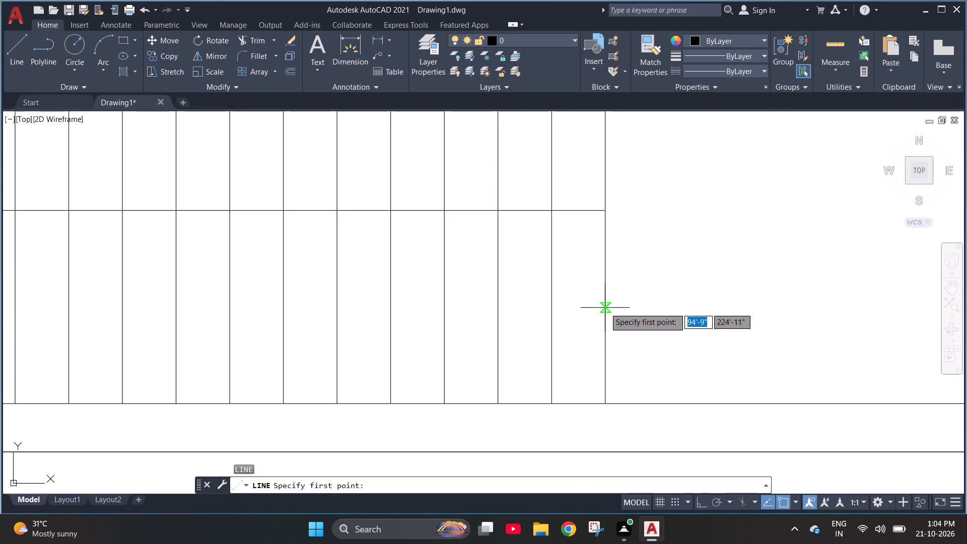
pyautogui.click(605, 308)
pyautogui.scroll(-3, 618, 307)
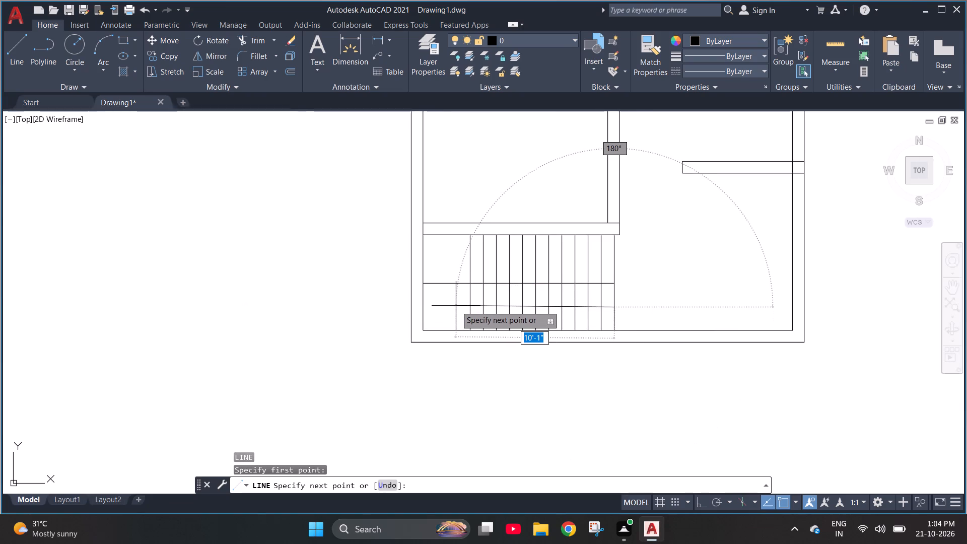
pyautogui.press('F8')
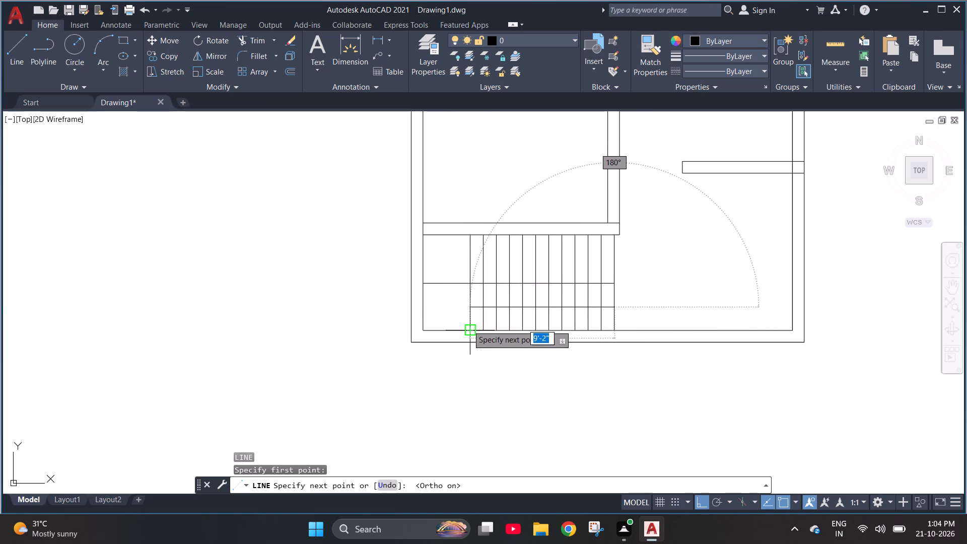
pyautogui.scroll(2, 454, 309)
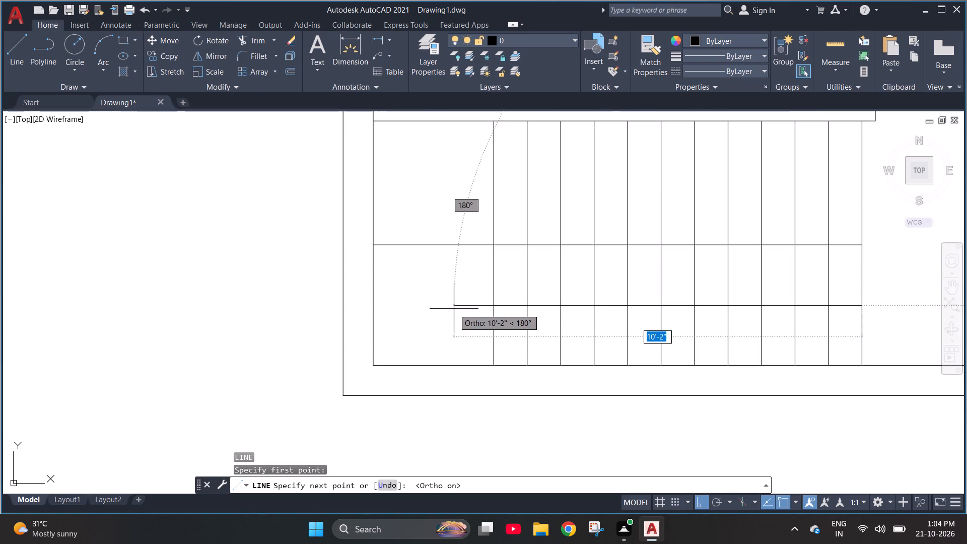
pyautogui.click(429, 311)
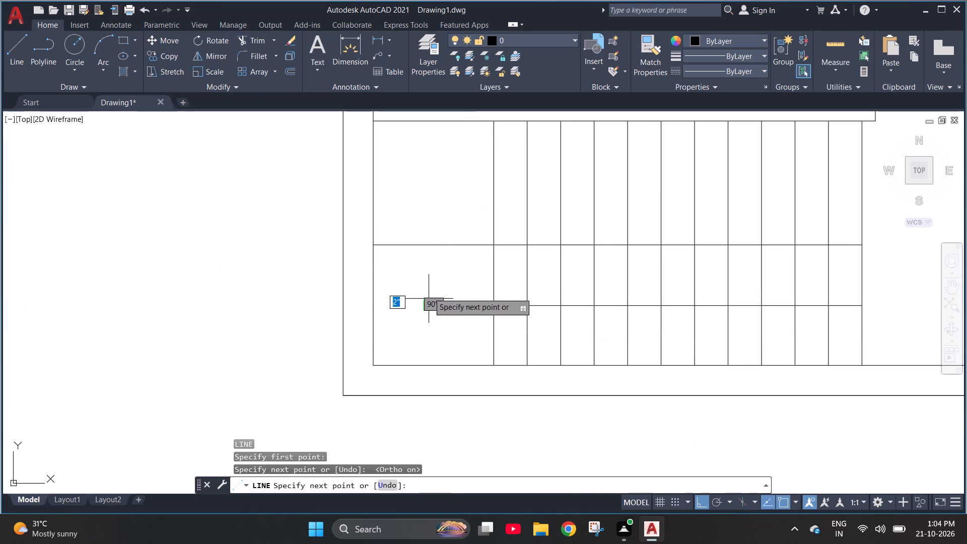
pyautogui.click(429, 165)
pyautogui.scroll(-1, 577, 181)
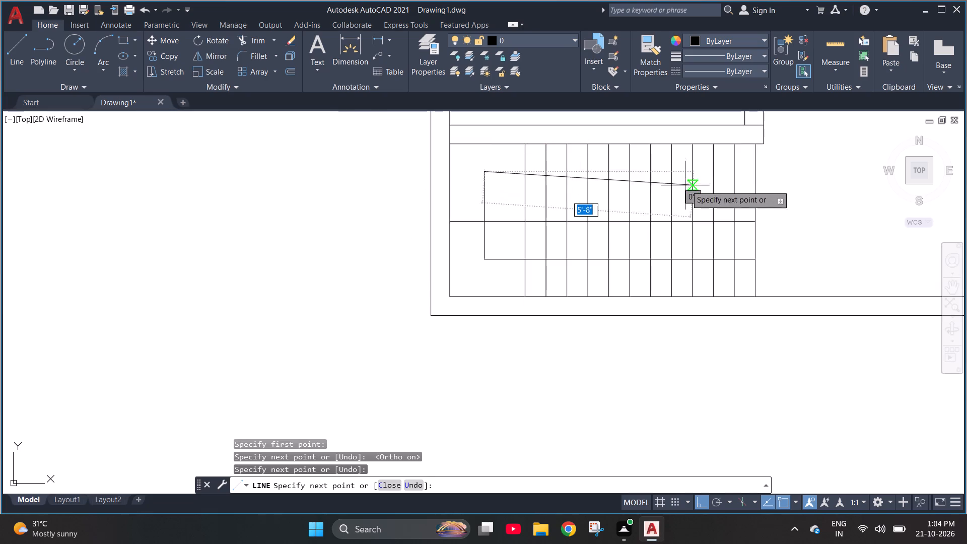
pyautogui.scroll(2, 753, 169)
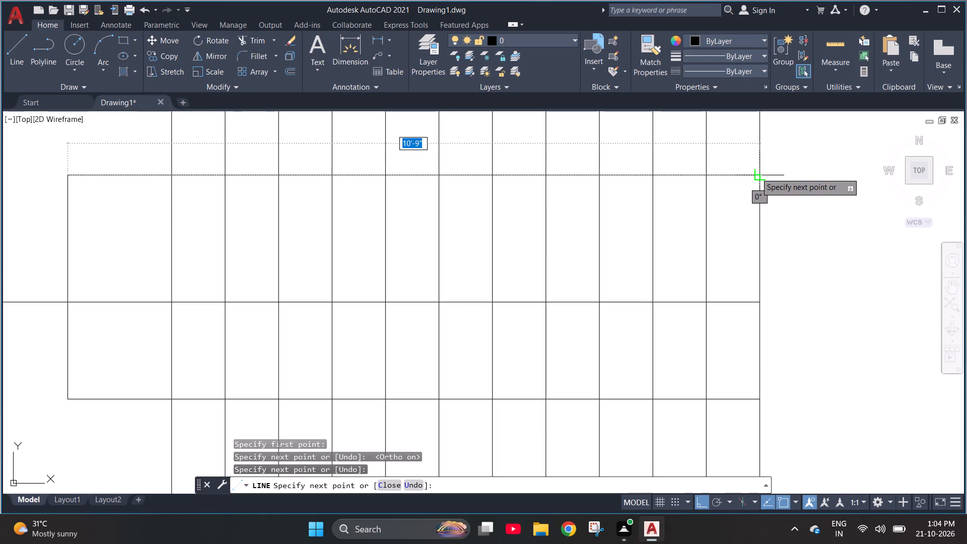
pyautogui.click(758, 173)
pyautogui.press('Escape')
pyautogui.scroll(-3, 693, 217)
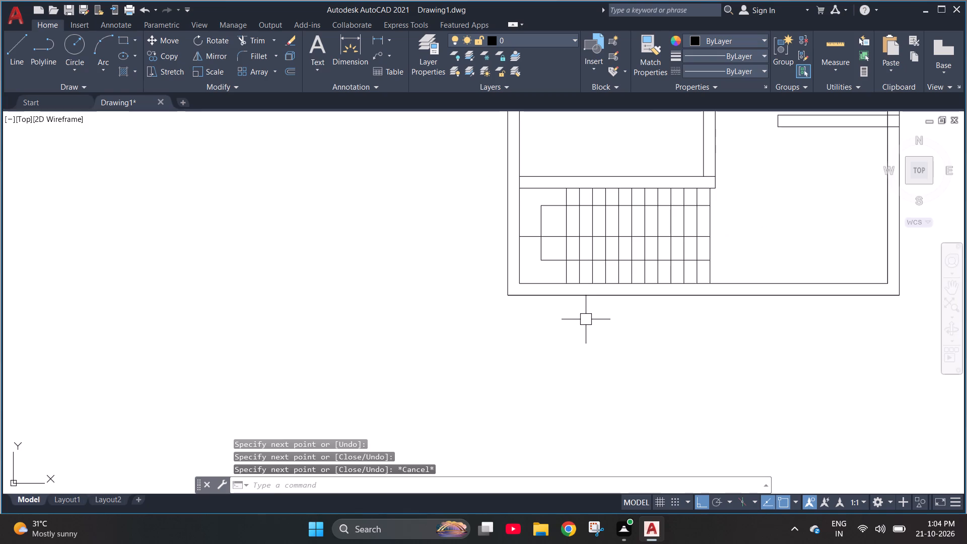
# Draw a slanted arrowhead line from the direction line's upper east end northwest to the tread line two treads west.
pyautogui.write('l')
pyautogui.press('space')
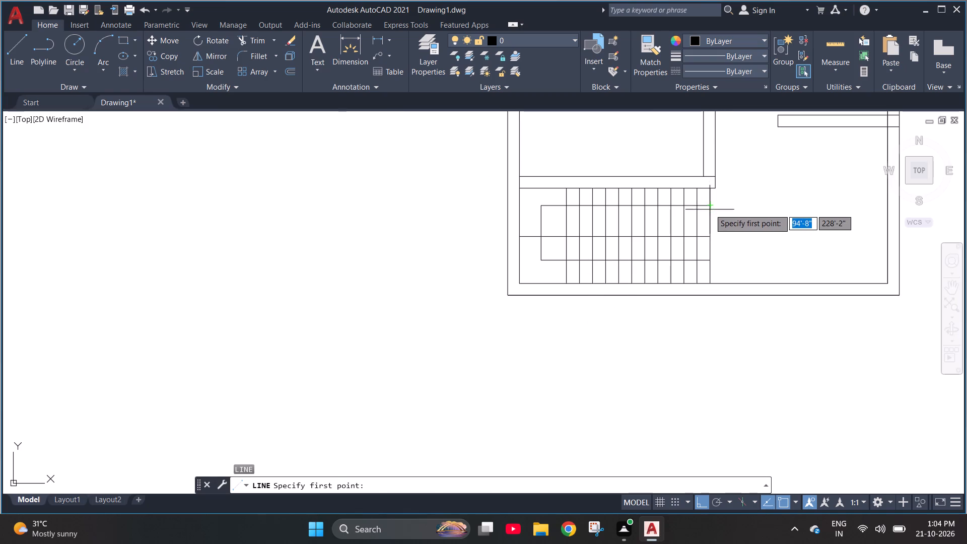
pyautogui.click(709, 208)
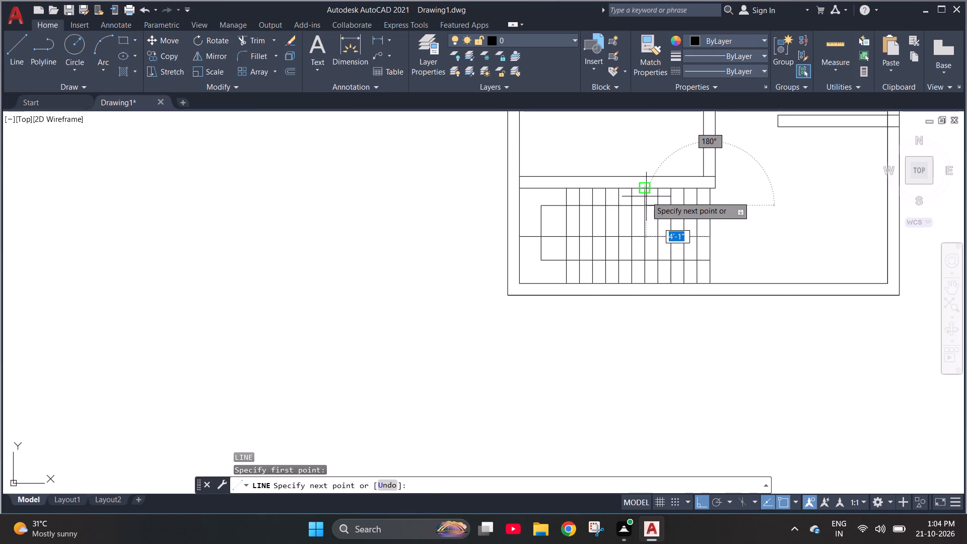
pyautogui.press('F8')
pyautogui.scroll(3, 675, 200)
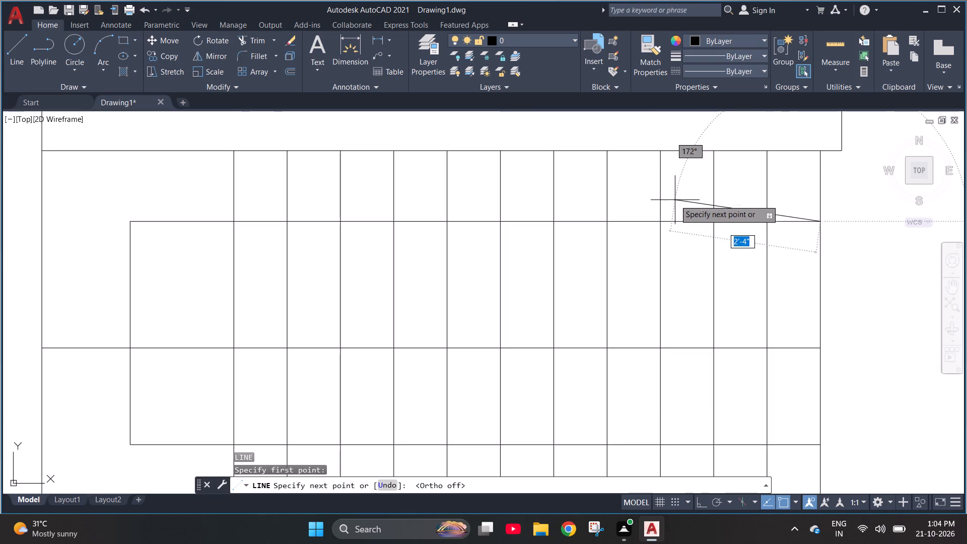
pyautogui.click(712, 178)
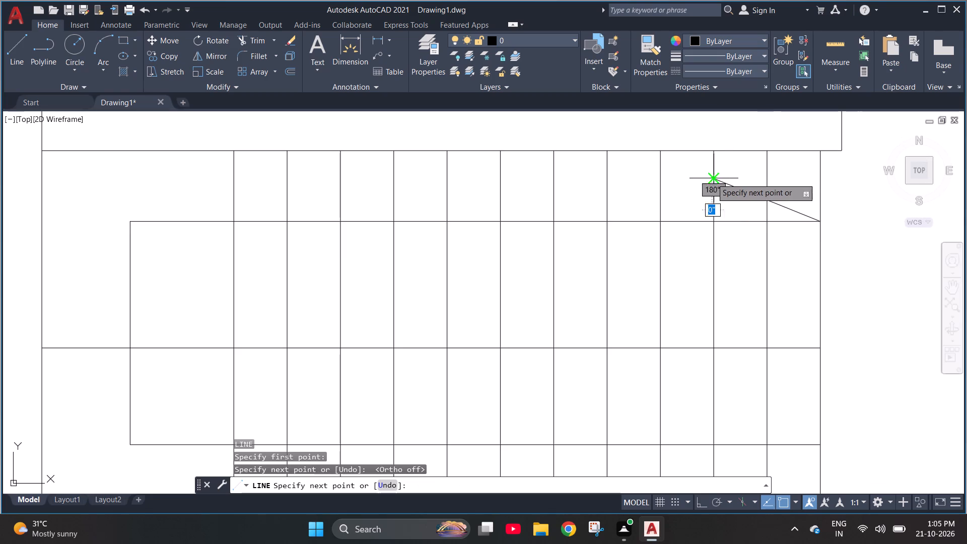
pyautogui.press('Escape')
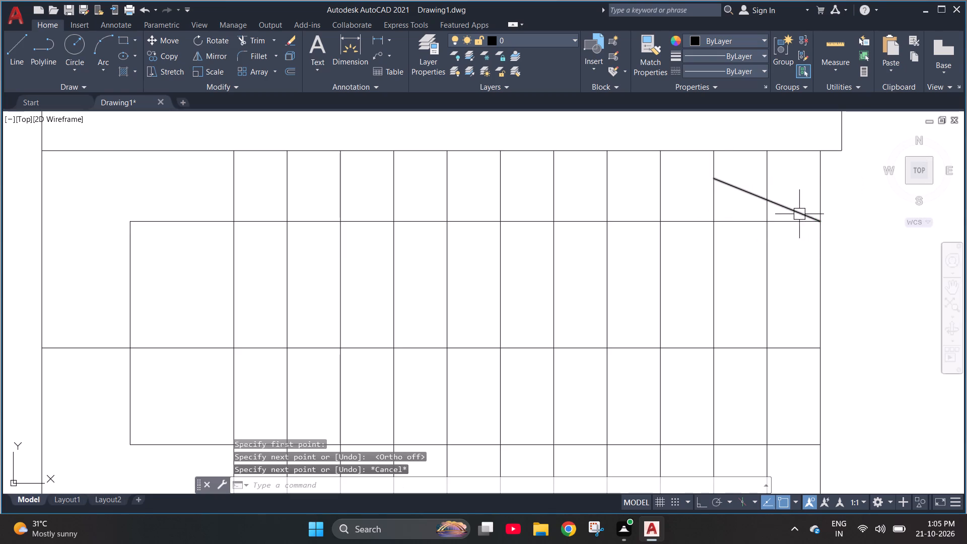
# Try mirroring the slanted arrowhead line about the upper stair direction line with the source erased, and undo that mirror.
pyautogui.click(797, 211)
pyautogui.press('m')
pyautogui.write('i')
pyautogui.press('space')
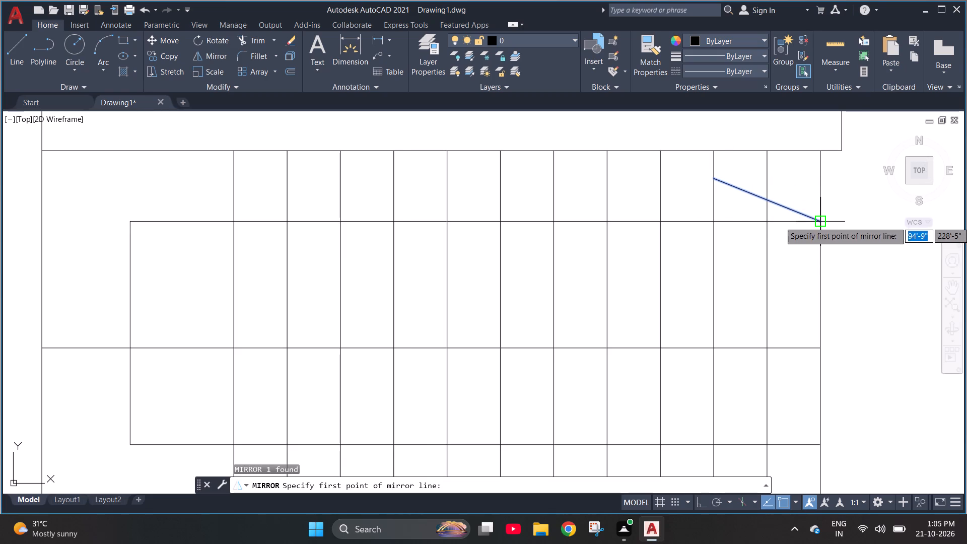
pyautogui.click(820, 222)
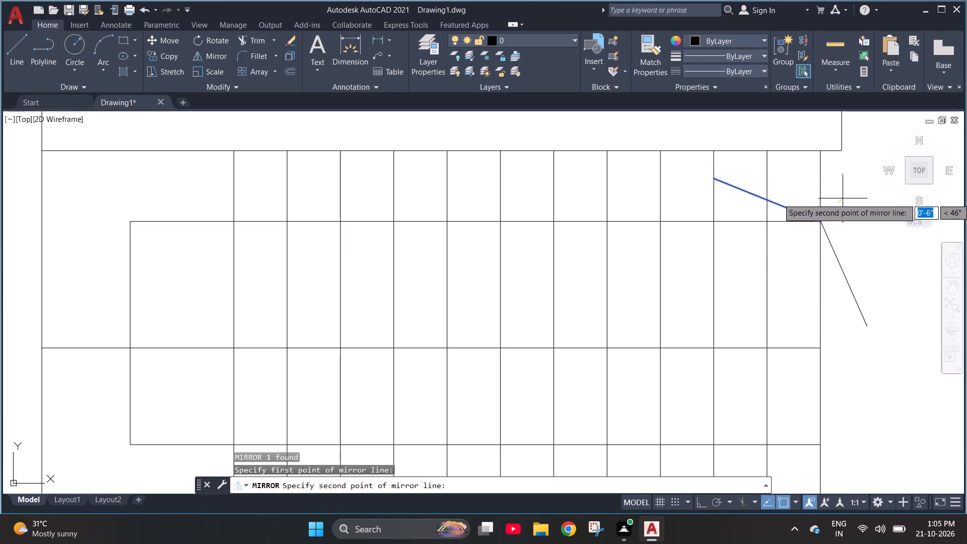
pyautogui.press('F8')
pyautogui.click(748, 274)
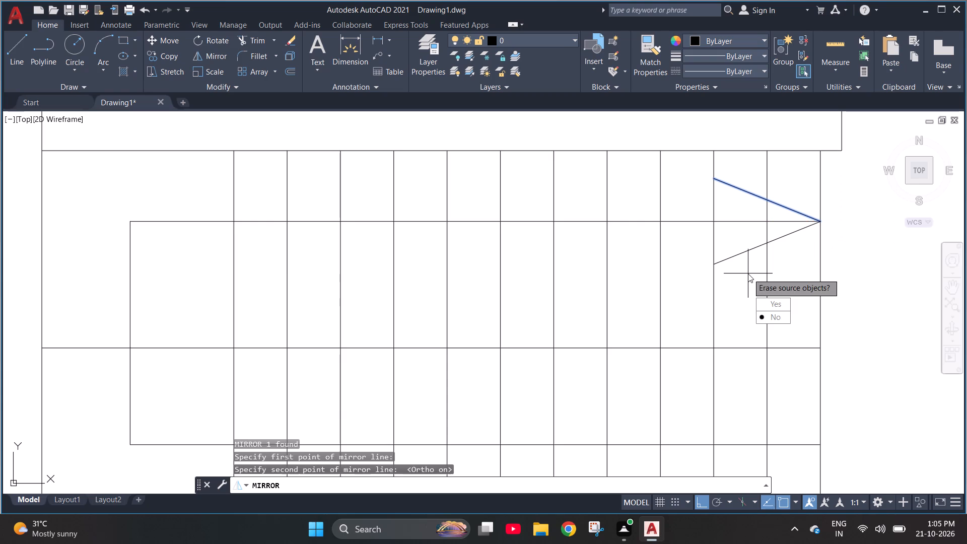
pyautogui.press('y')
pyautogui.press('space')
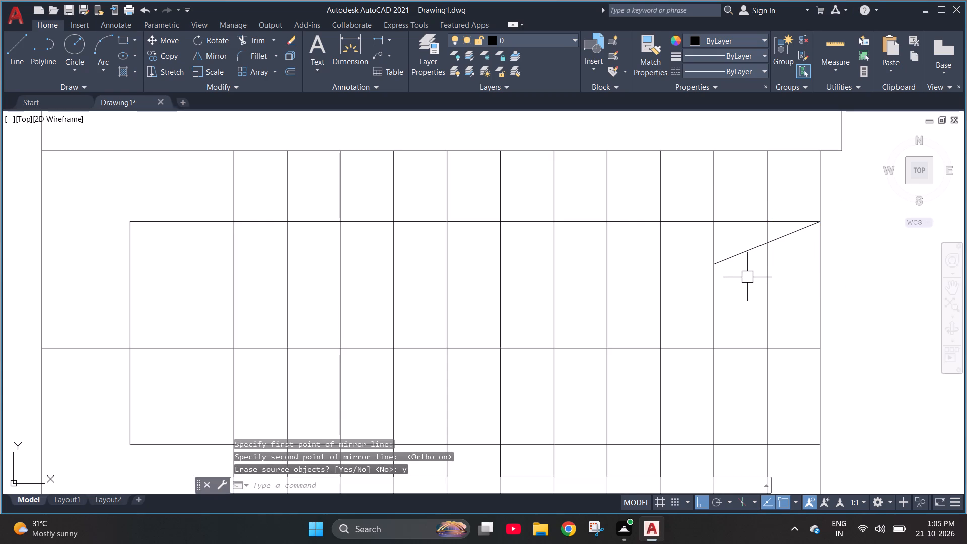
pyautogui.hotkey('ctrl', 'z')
# Mirror the slanted arrowhead line about the upper stair direction line, keeping the source line, to complete the arrowhead.
pyautogui.click(787, 207)
pyautogui.click(786, 210)
pyautogui.press('m')
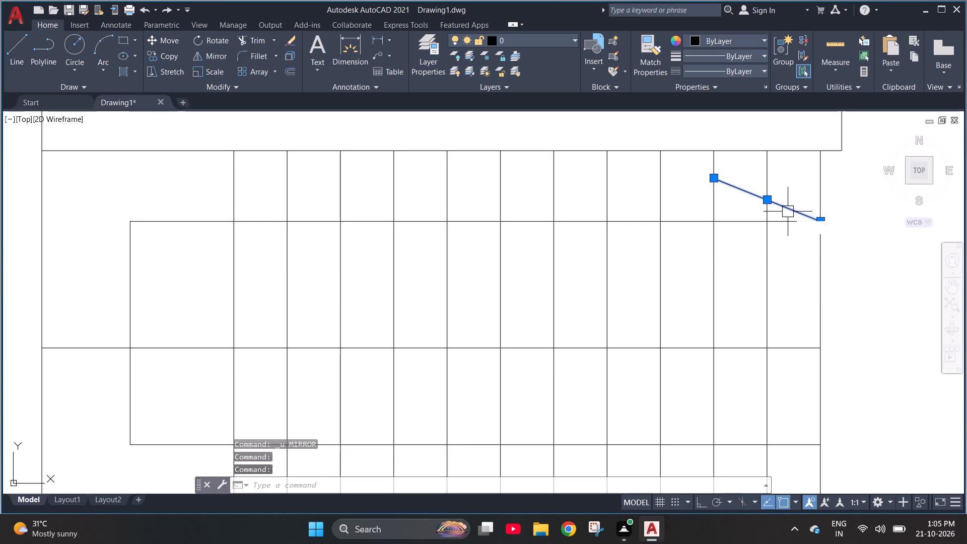
pyautogui.press('i')
pyautogui.press('space')
pyautogui.click(817, 218)
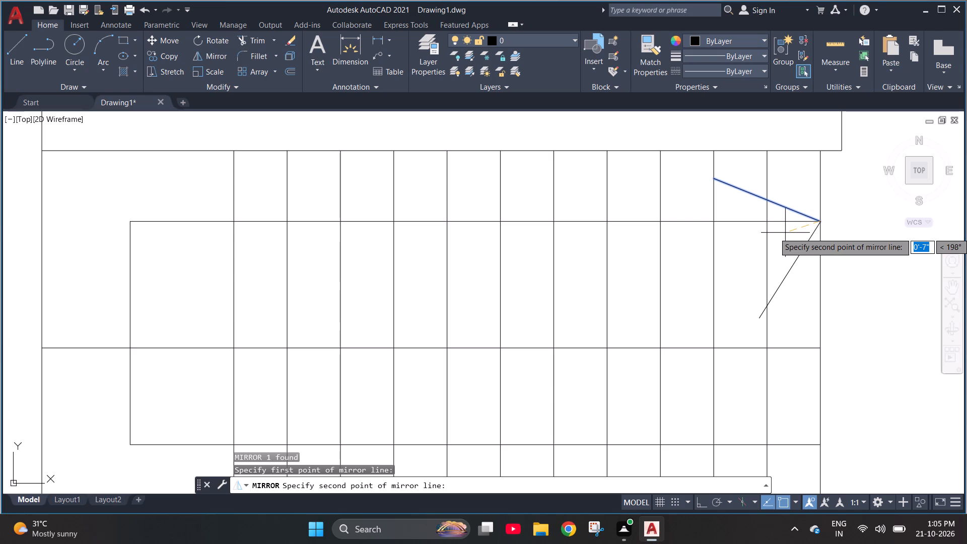
pyautogui.press('F8')
pyautogui.click(840, 229)
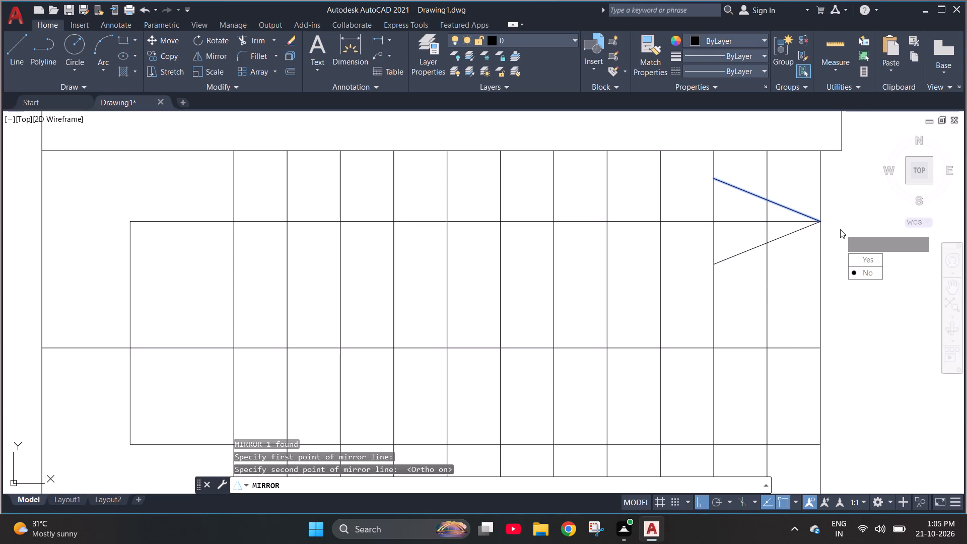
pyautogui.write('n')
pyautogui.press('space')
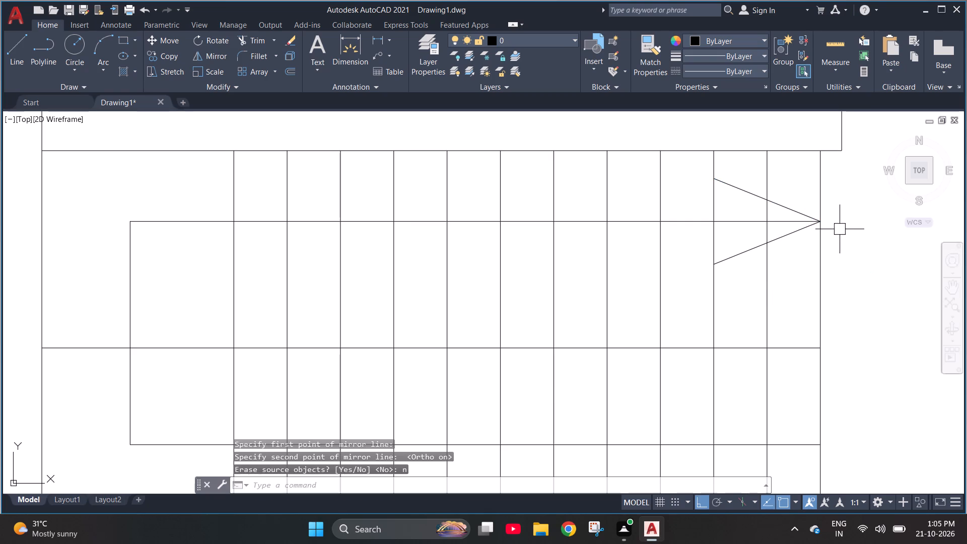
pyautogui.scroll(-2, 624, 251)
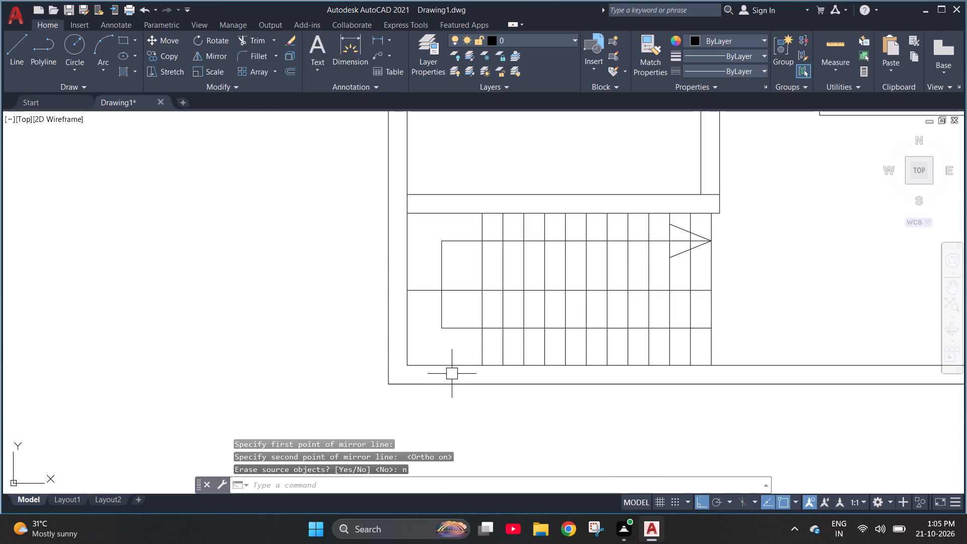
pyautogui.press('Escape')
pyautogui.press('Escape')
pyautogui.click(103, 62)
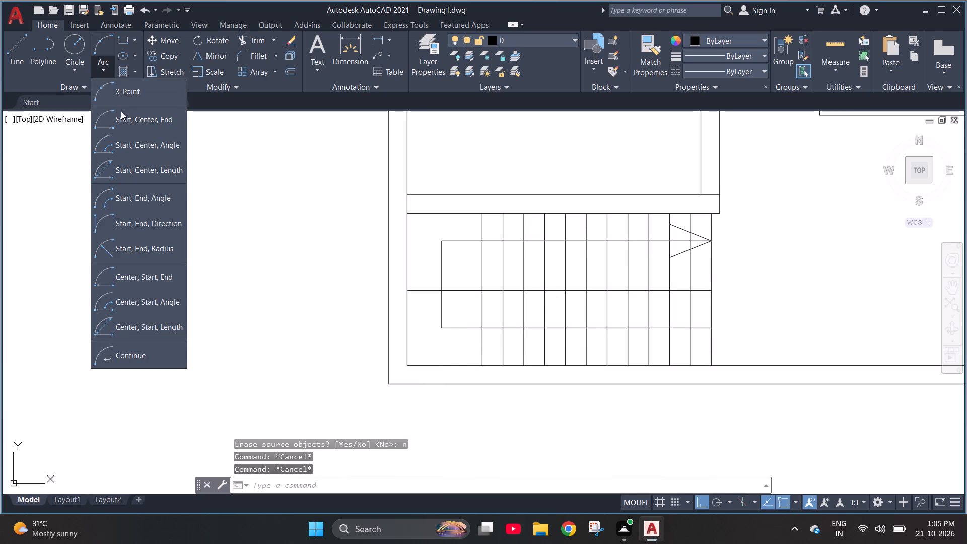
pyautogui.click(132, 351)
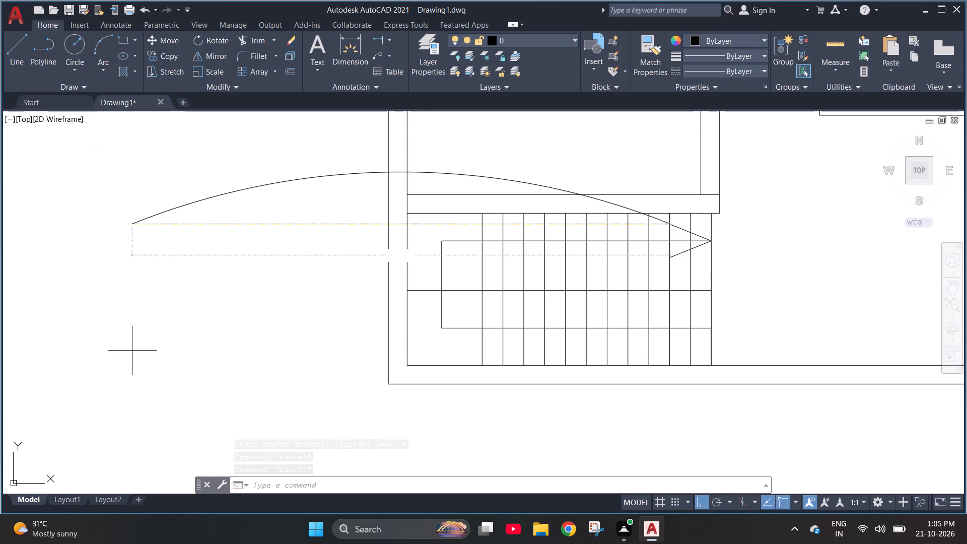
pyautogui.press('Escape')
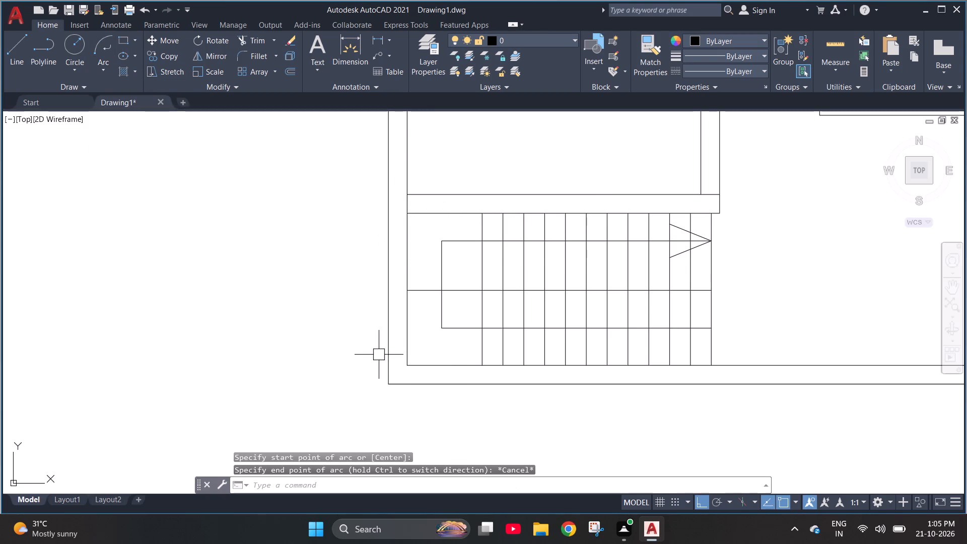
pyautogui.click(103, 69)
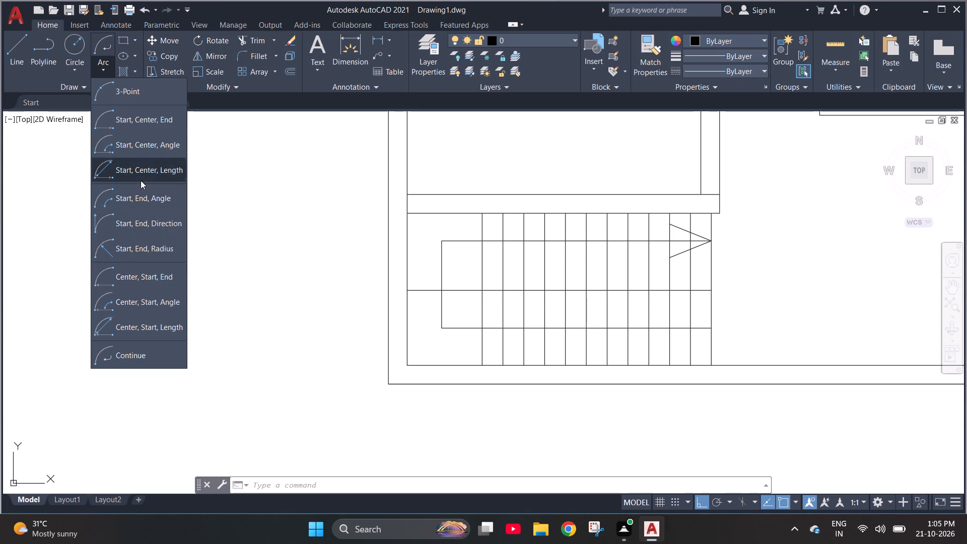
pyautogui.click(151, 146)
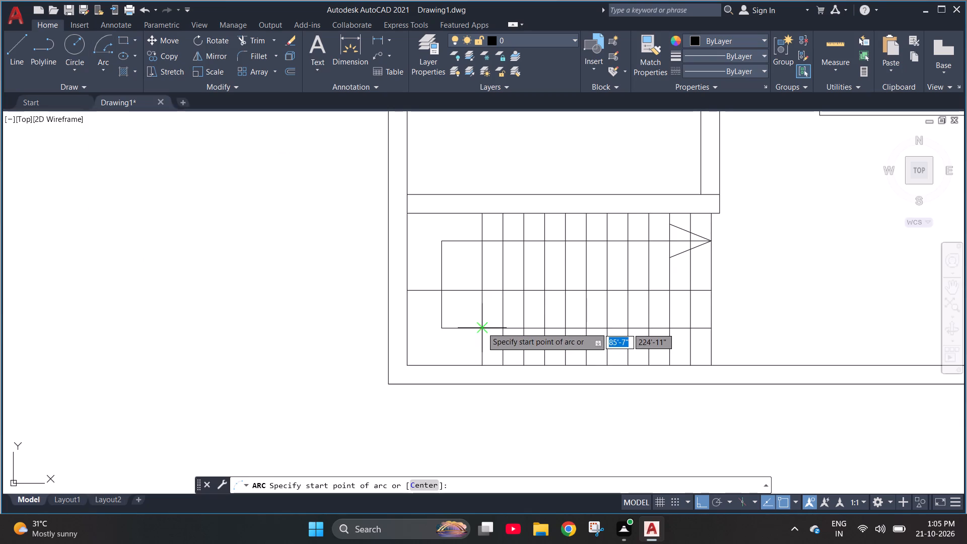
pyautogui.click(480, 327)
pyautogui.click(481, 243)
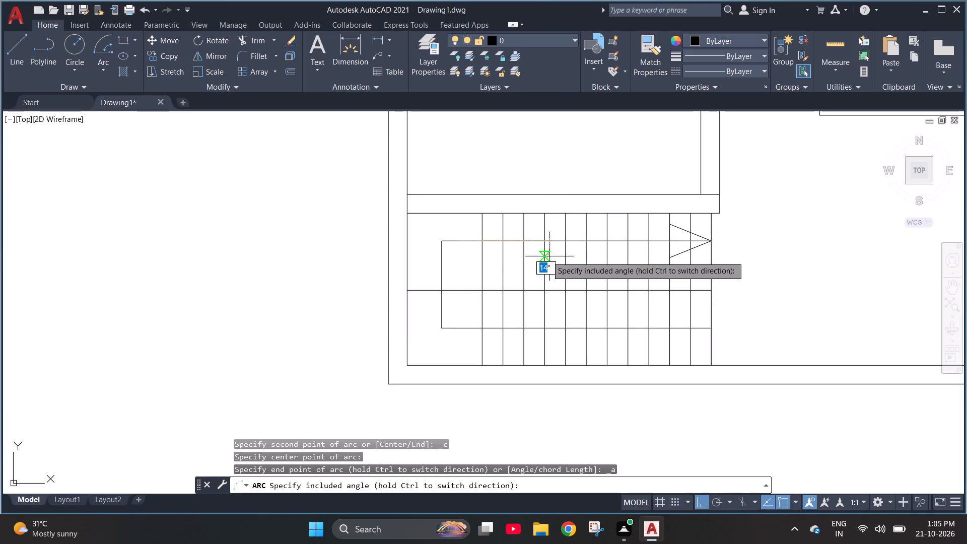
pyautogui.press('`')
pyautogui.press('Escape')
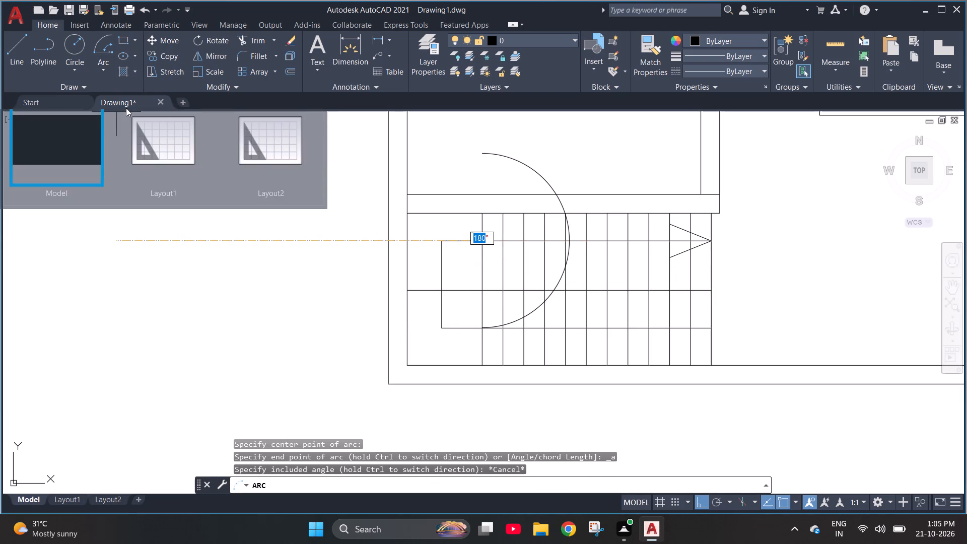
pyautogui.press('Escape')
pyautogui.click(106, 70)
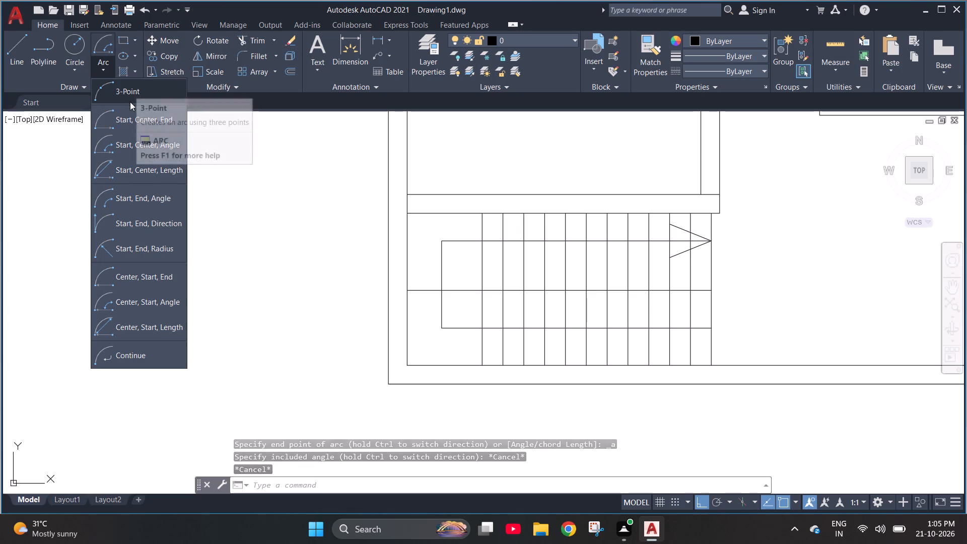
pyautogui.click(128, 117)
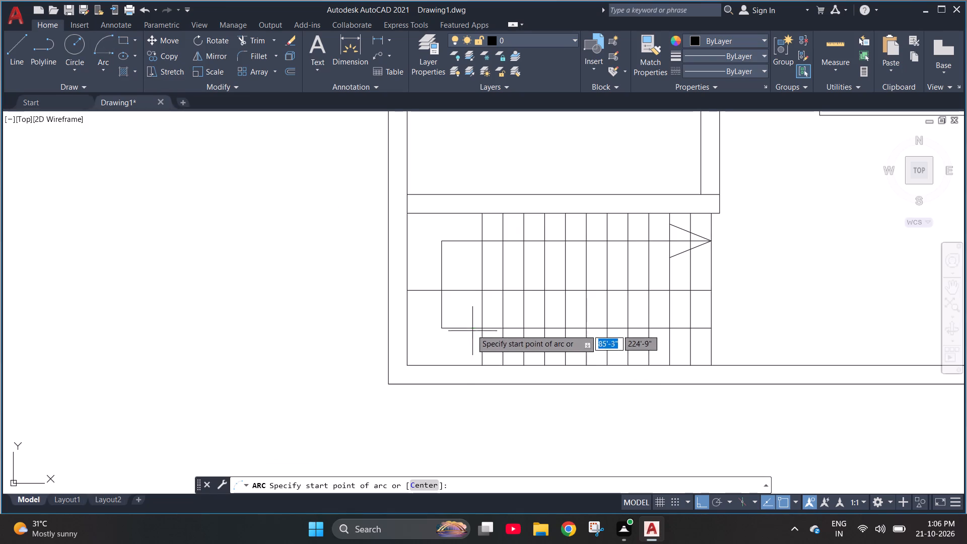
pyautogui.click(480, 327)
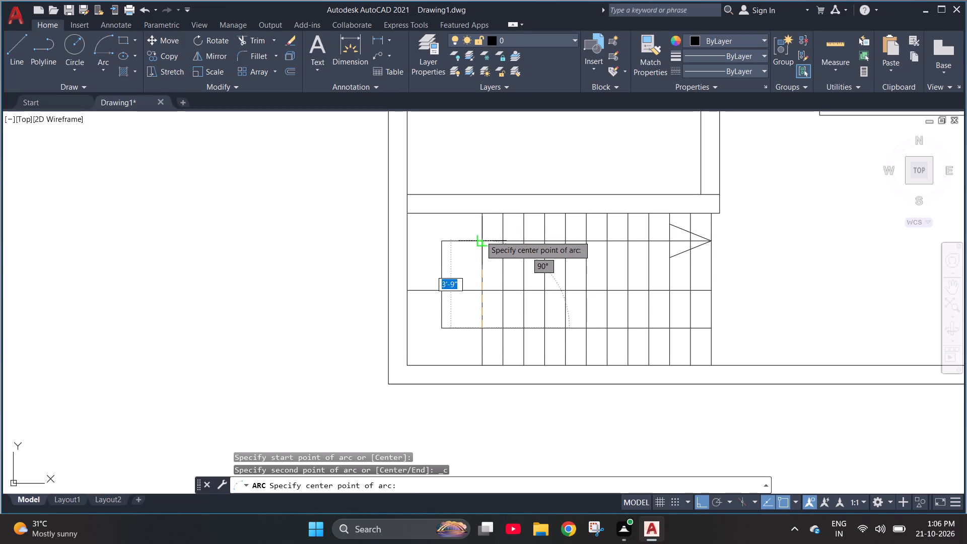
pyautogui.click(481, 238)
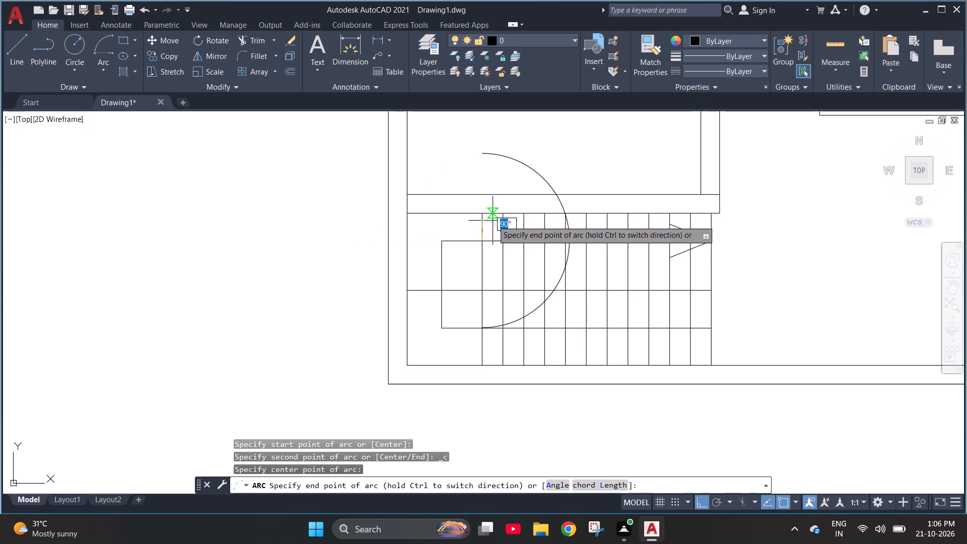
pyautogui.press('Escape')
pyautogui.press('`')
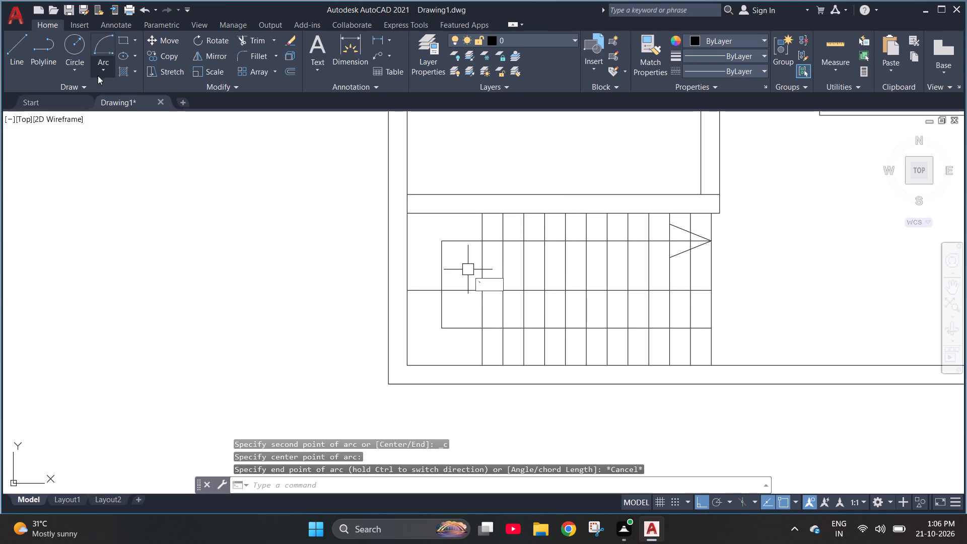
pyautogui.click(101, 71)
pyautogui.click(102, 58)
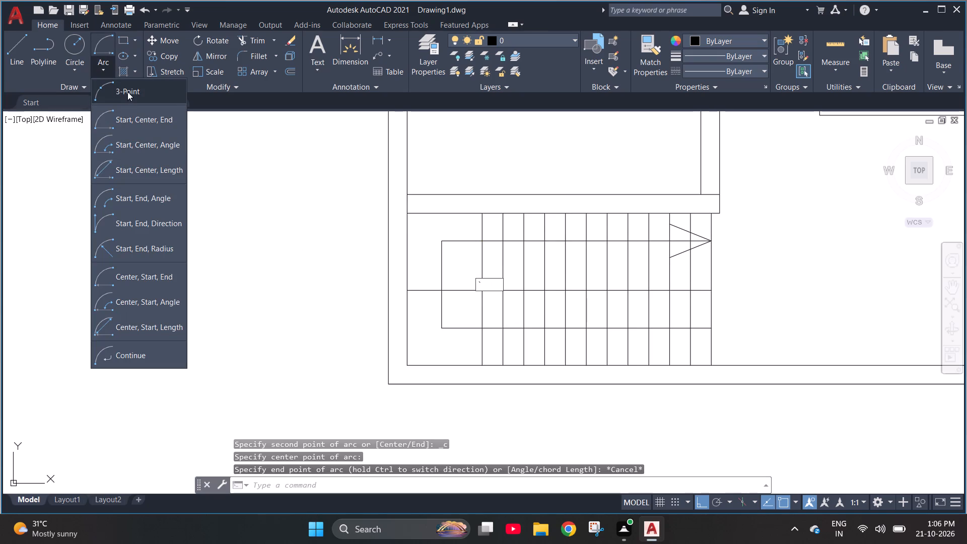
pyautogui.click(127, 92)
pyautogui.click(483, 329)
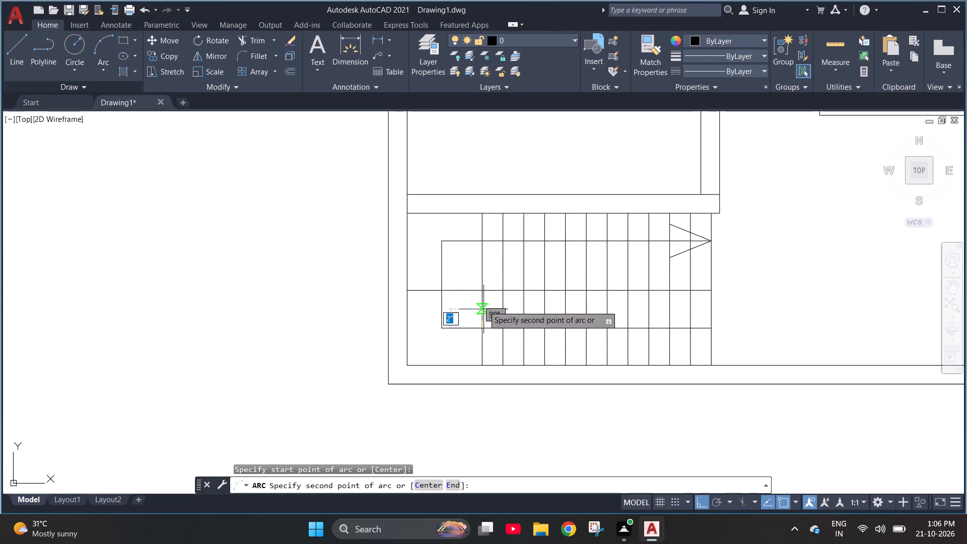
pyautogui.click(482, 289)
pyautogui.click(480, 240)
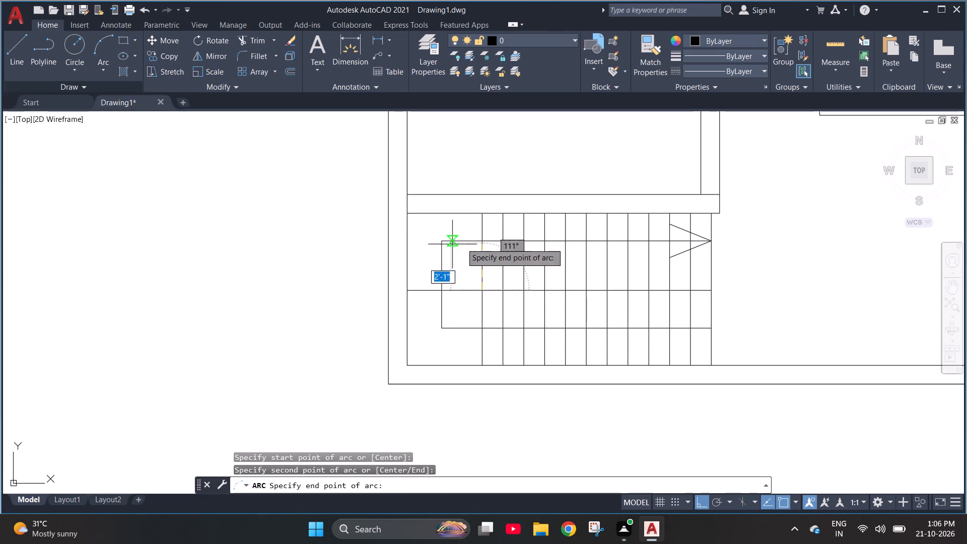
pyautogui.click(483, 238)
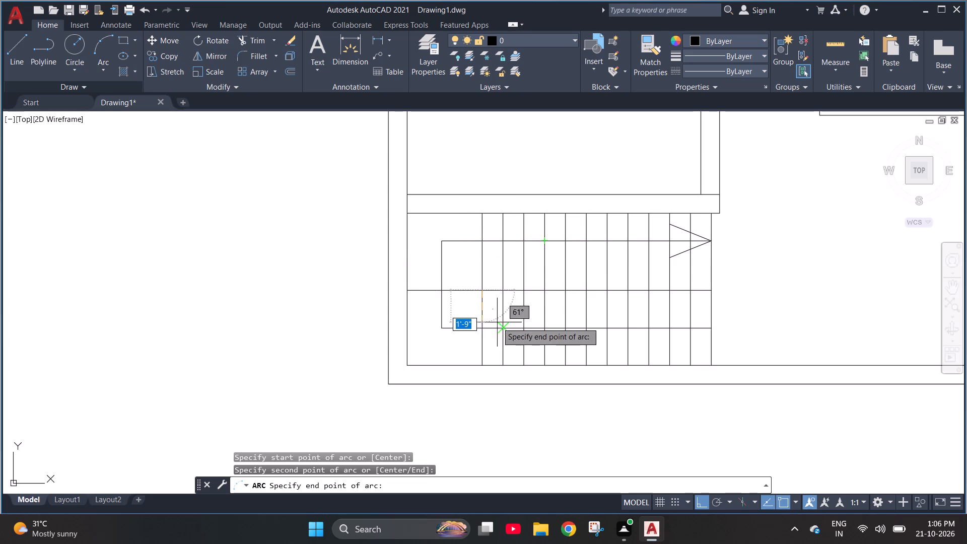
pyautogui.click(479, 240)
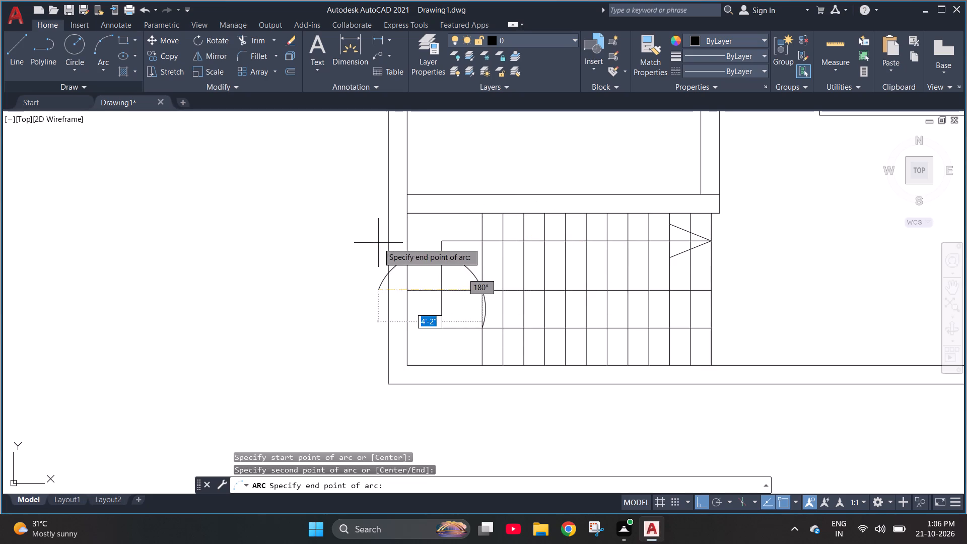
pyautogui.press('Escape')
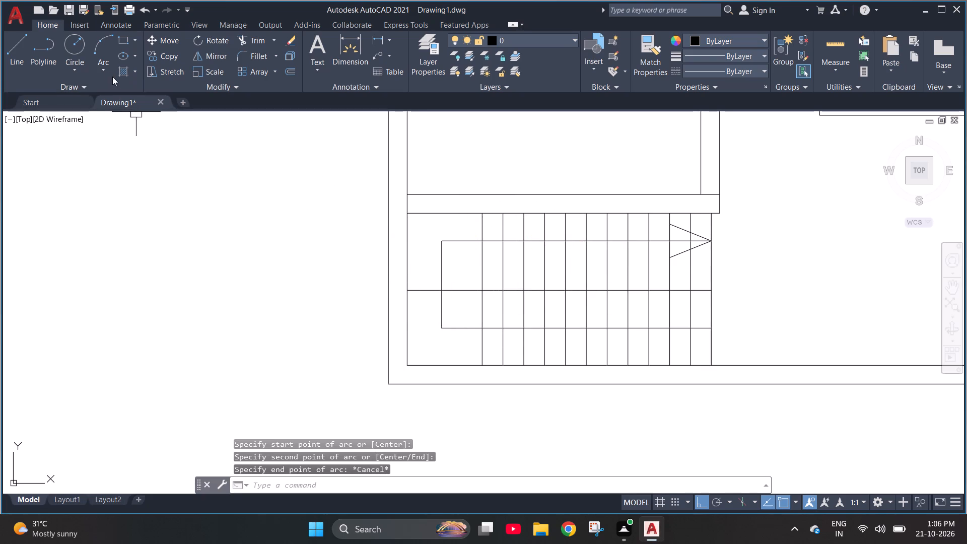
# Draw a 180° Start, End, Direction arc bulging west, joining the lower and upper direction lines at the westernmost tread, 3'-6" apart.
pyautogui.click(105, 67)
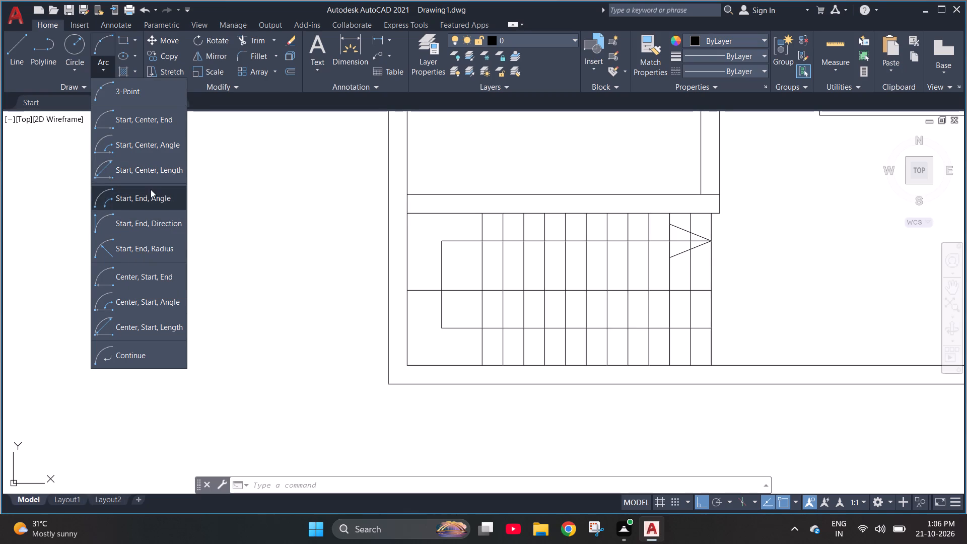
pyautogui.click(150, 226)
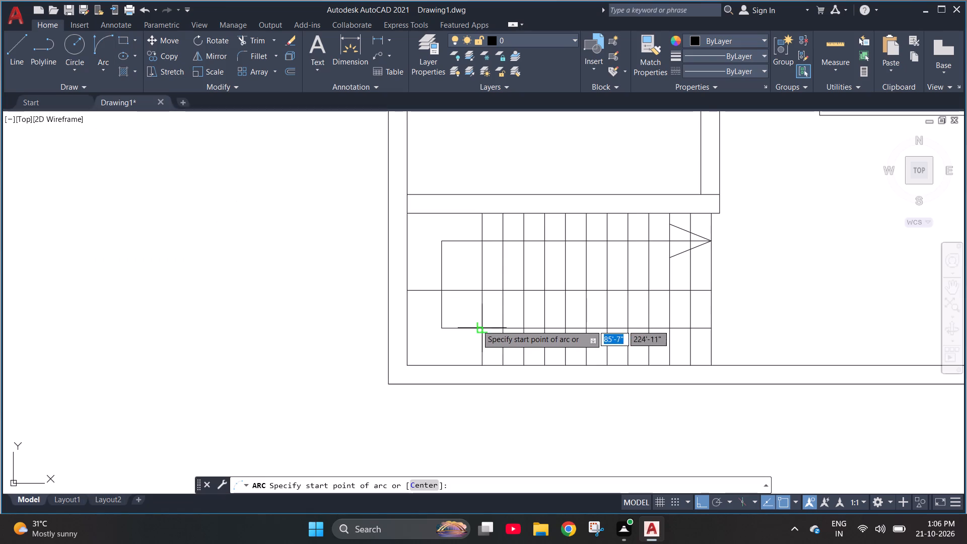
pyautogui.click(480, 327)
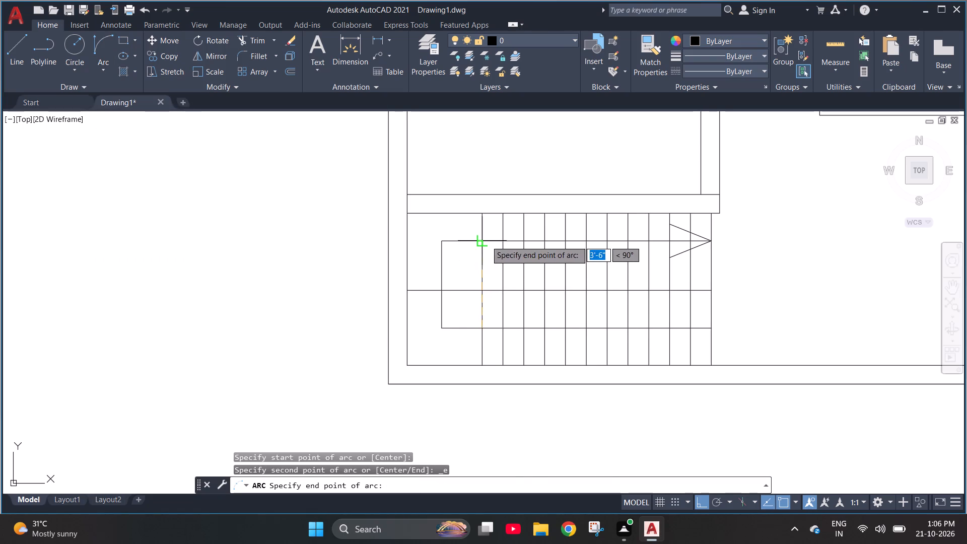
pyautogui.click(486, 240)
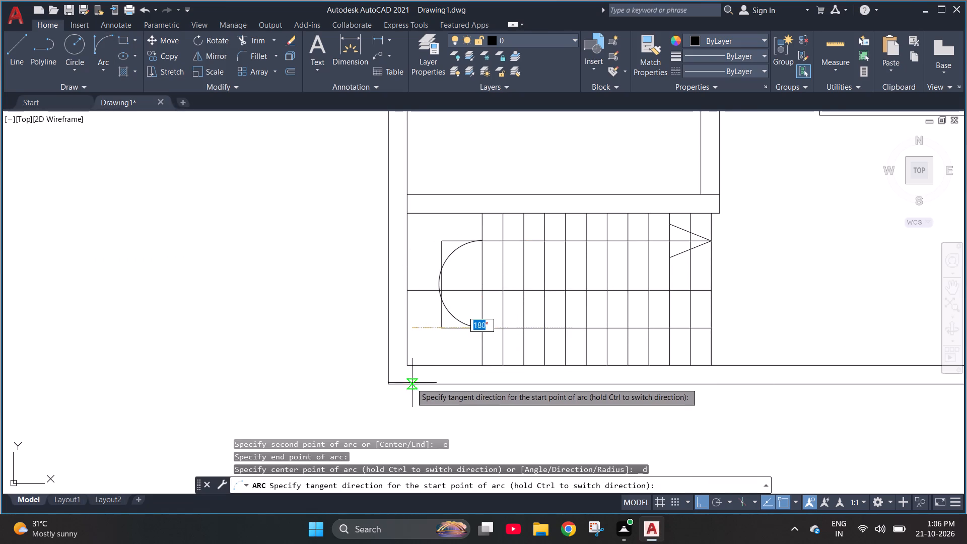
pyautogui.click(461, 340)
pyautogui.press('Escape')
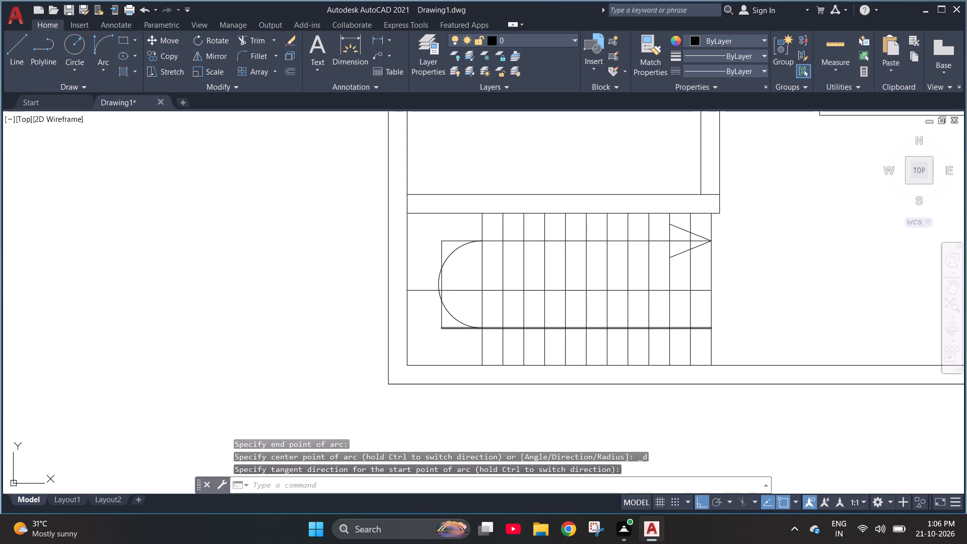
pyautogui.press('Escape')
# Trim away the lower direction line's stub west of the arc and the straight vertical connector crossing the arc.
pyautogui.press('t')
pyautogui.press('r')
pyautogui.press('space')
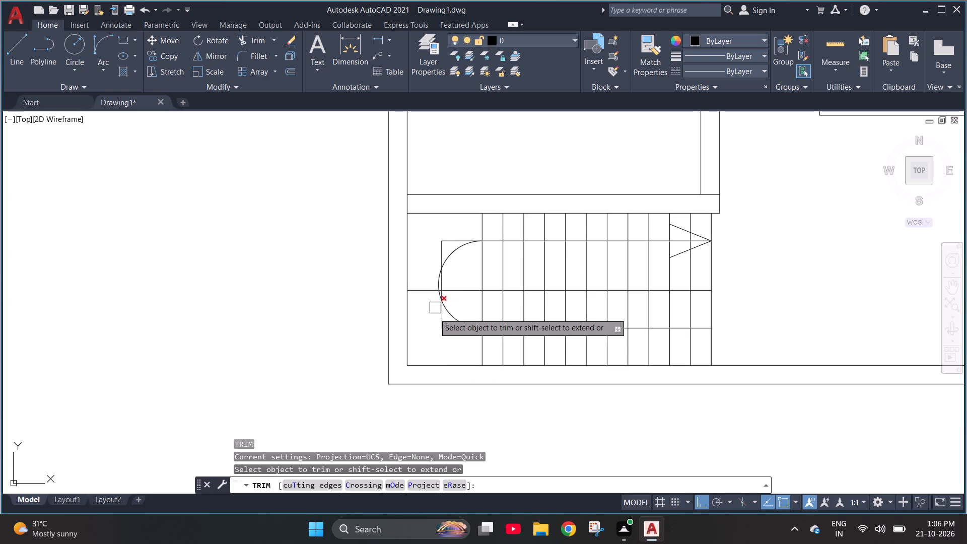
pyautogui.click(440, 325)
pyautogui.click(450, 328)
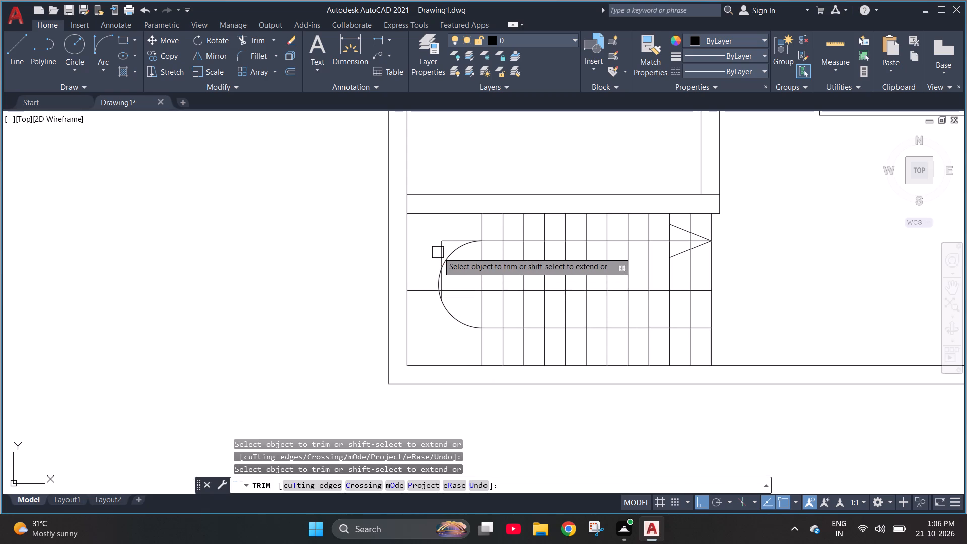
pyautogui.click(440, 249)
pyautogui.scroll(2, 446, 276)
pyautogui.click(431, 294)
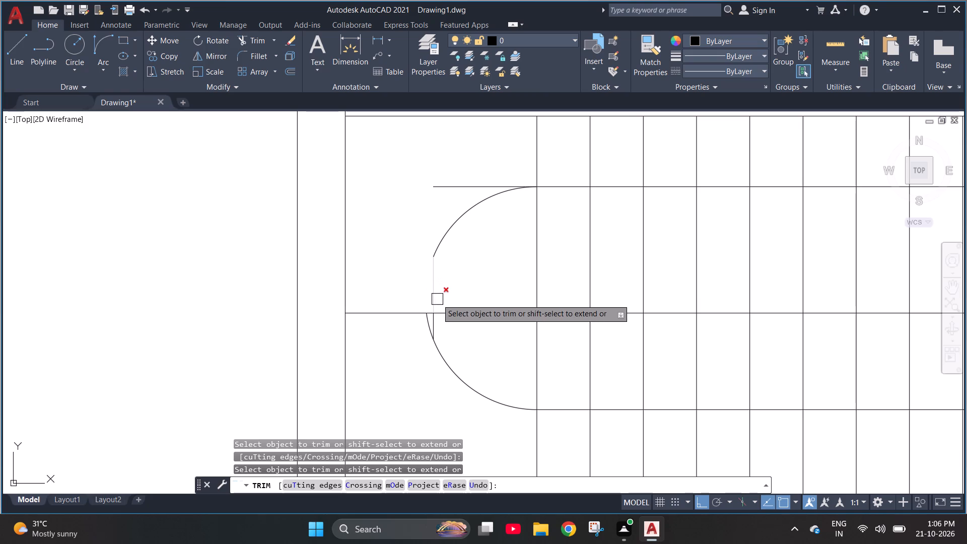
pyautogui.hotkey('ctrl', 'z')
pyautogui.scroll(4, 442, 288)
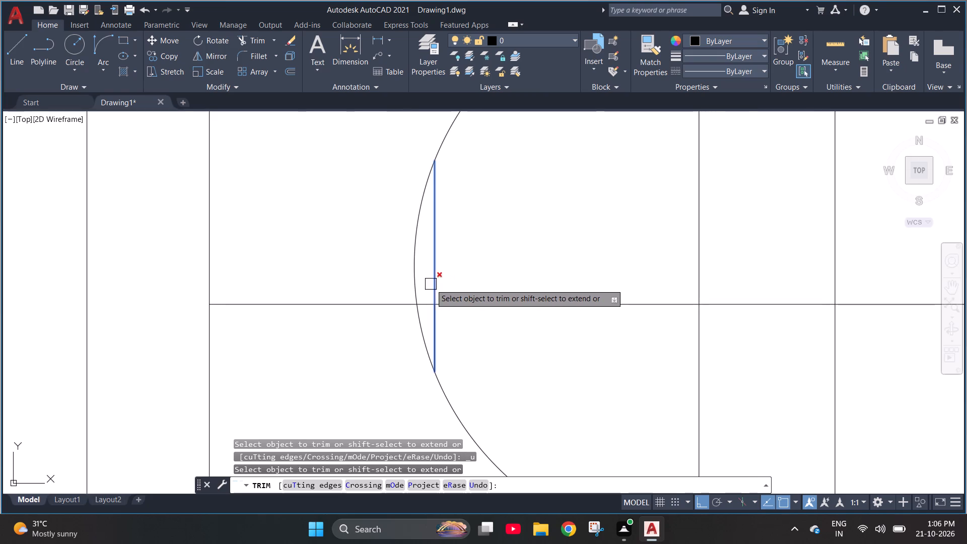
pyautogui.click(436, 281)
pyautogui.click(435, 334)
# Trim the stair's central divider line off the landing and remove the upper direction line's stub west of the arc.
pyautogui.click(448, 306)
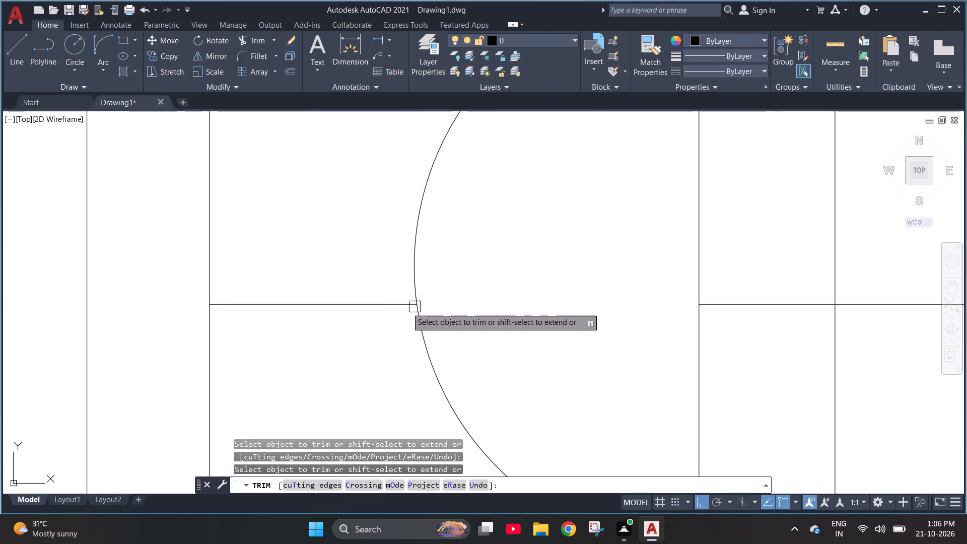
pyautogui.click(357, 304)
pyautogui.scroll(-2, 374, 333)
pyautogui.click(428, 192)
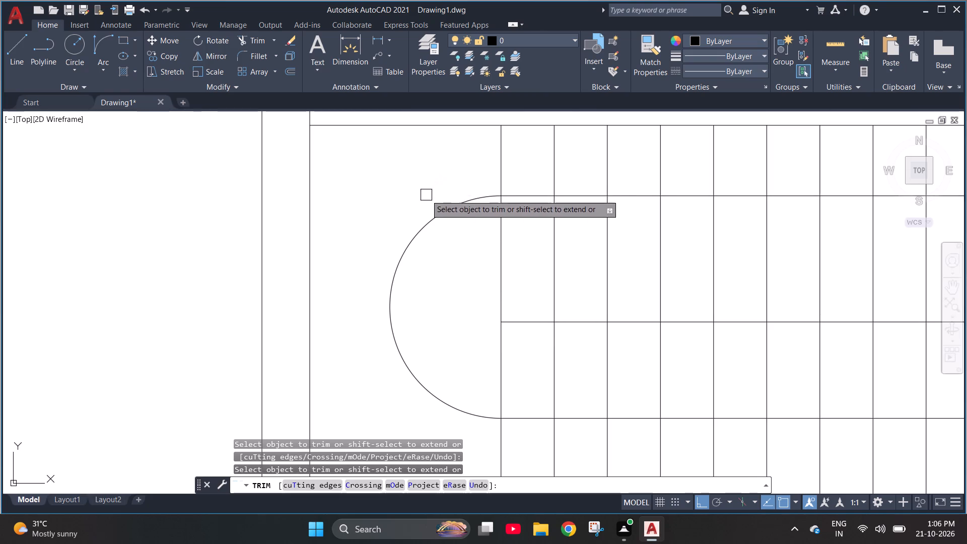
pyautogui.scroll(-3, 400, 237)
pyautogui.press('Escape')
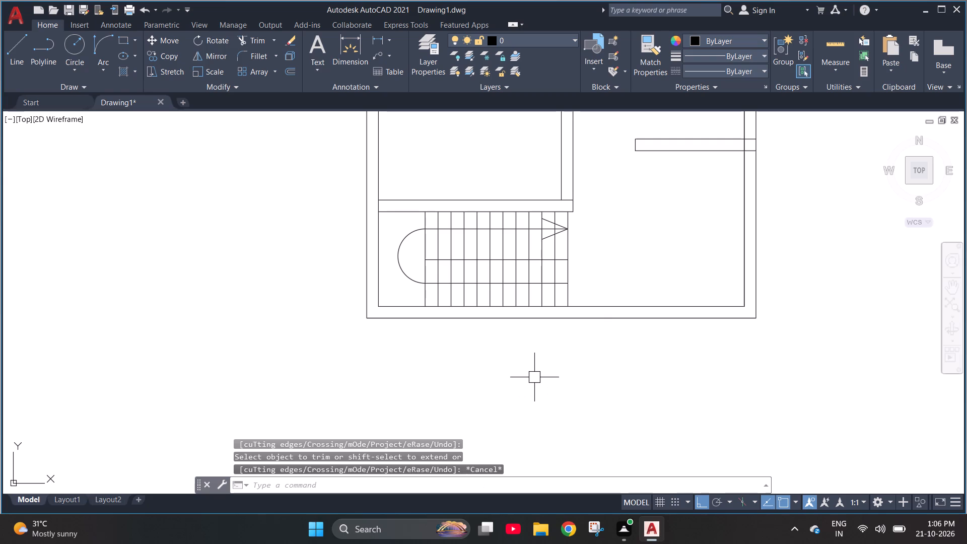
pyautogui.press('Escape')
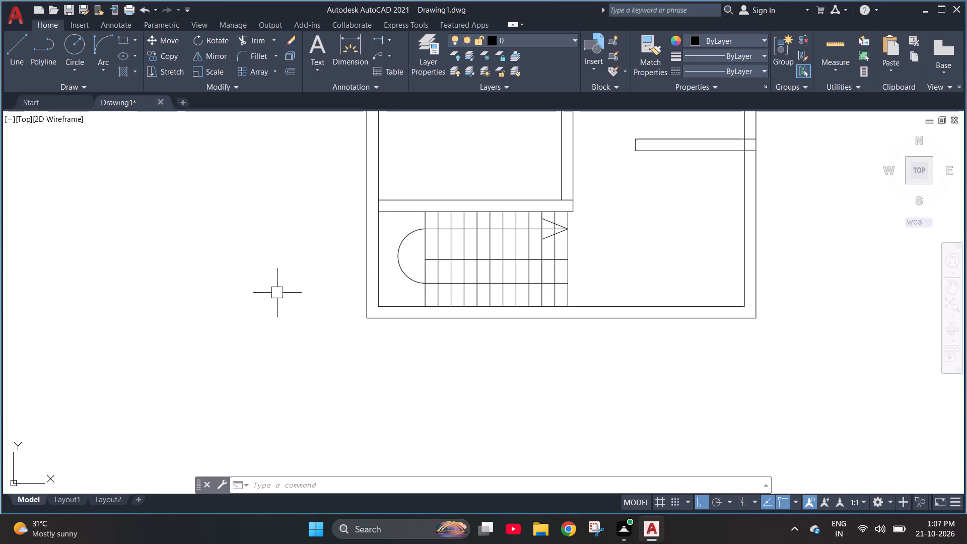
# Examine the whole floor plan, including the staircase and the two small enclosures along the north wall.
pyautogui.scroll(-2, 277, 293)
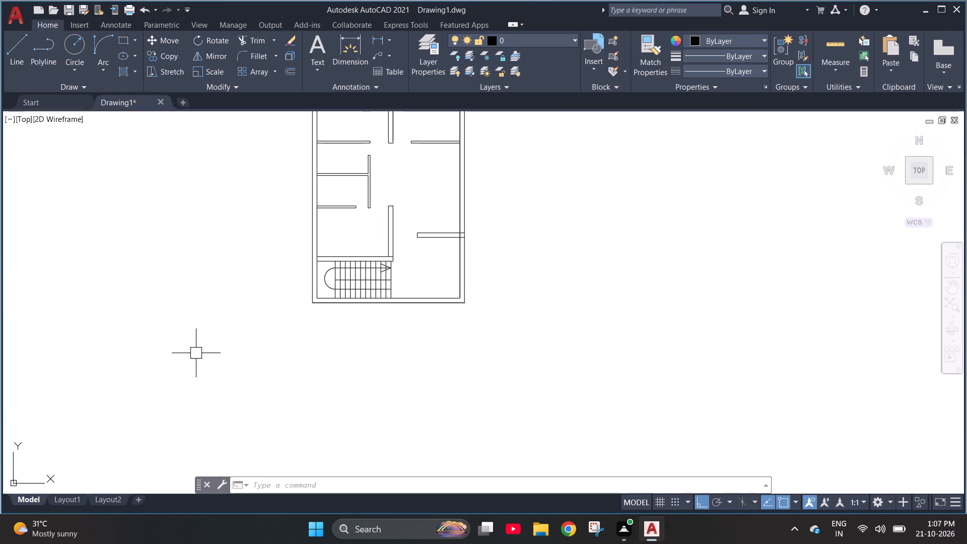
pyautogui.scroll(-1, 196, 355)
pyautogui.scroll(2, 341, 138)
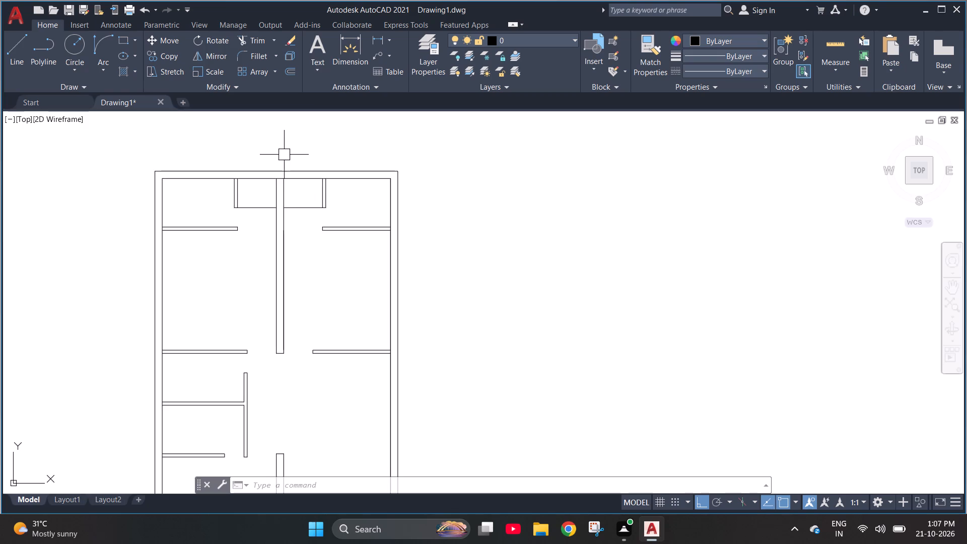
pyautogui.press('Escape')
pyautogui.press('Escape')
pyautogui.press('Escape')
pyautogui.scroll(-1, 277, 211)
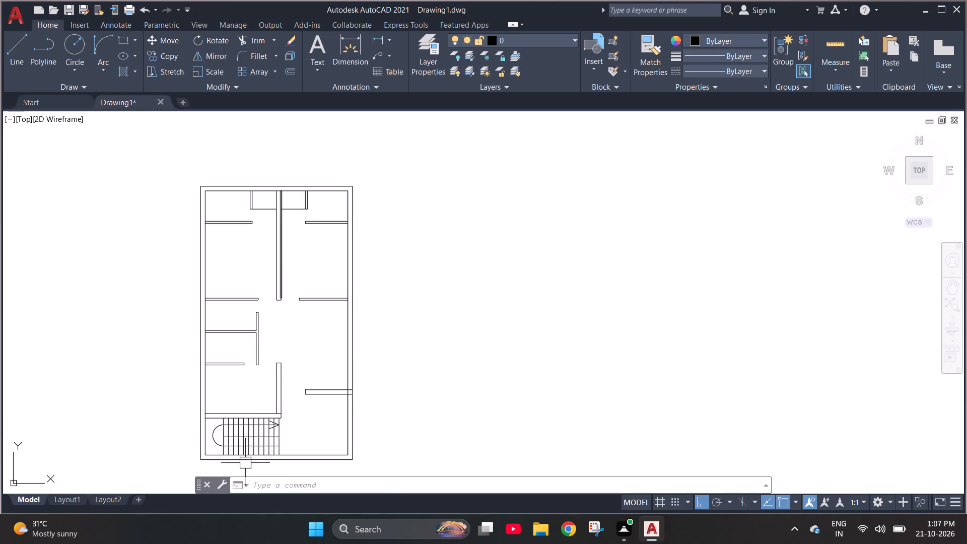
pyautogui.scroll(3, 198, 469)
pyautogui.scroll(-2, 198, 469)
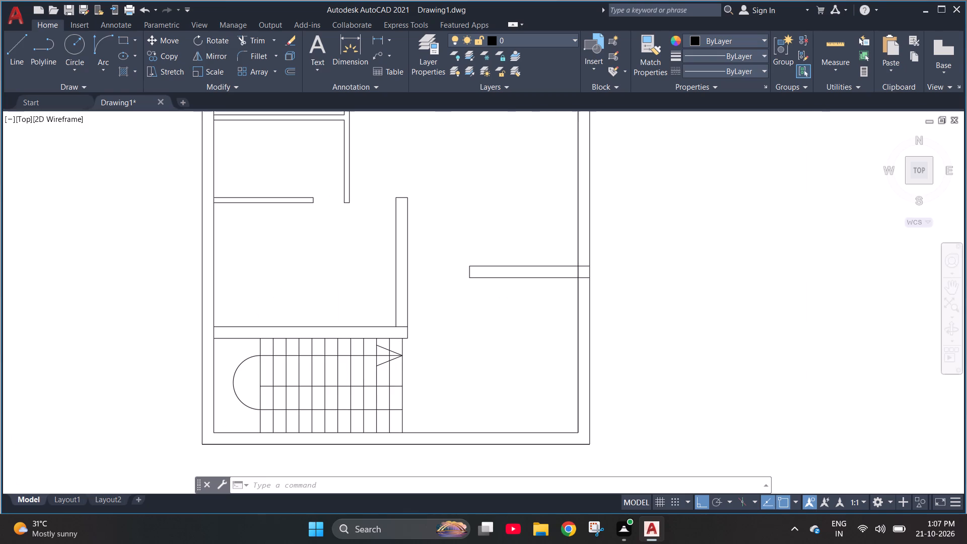
pyautogui.scroll(-1, 196, 443)
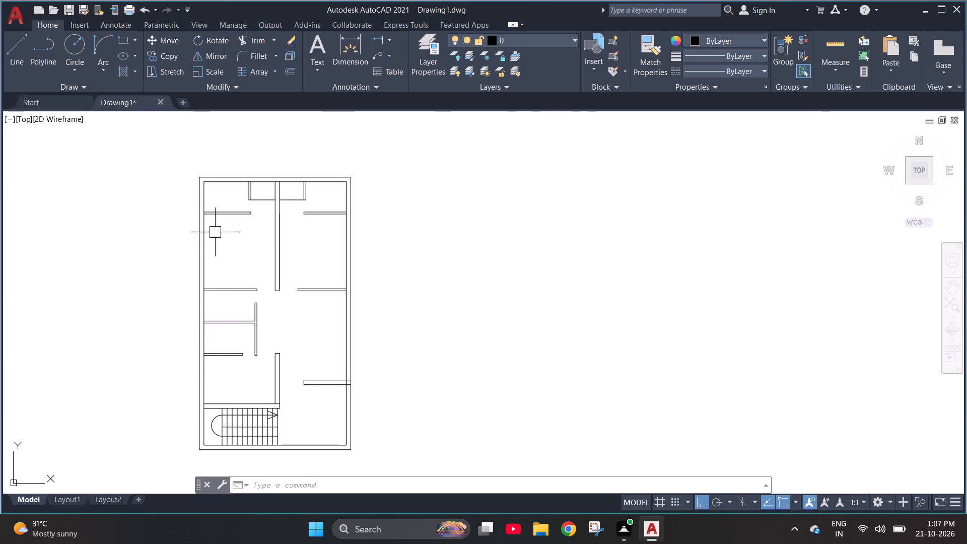
pyautogui.scroll(2, 236, 151)
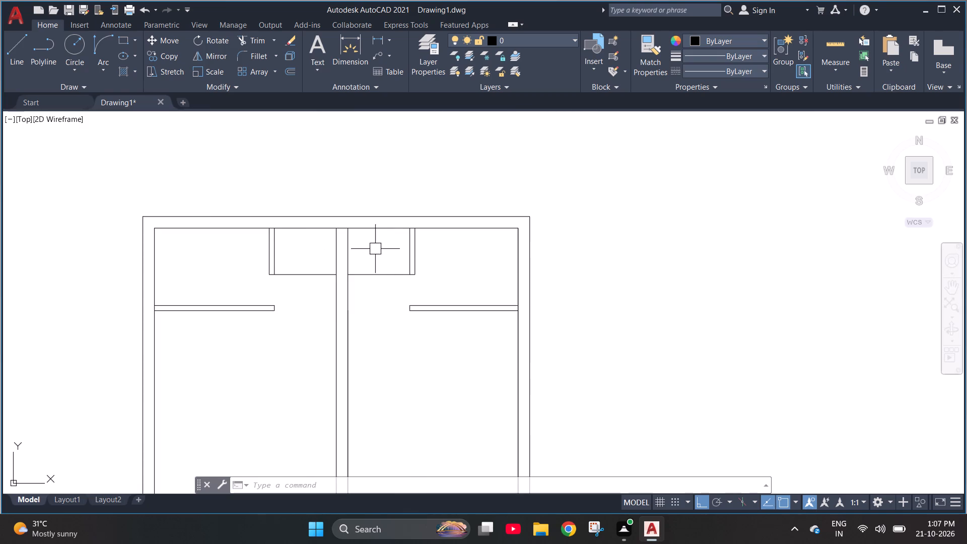
pyautogui.scroll(2, 262, 259)
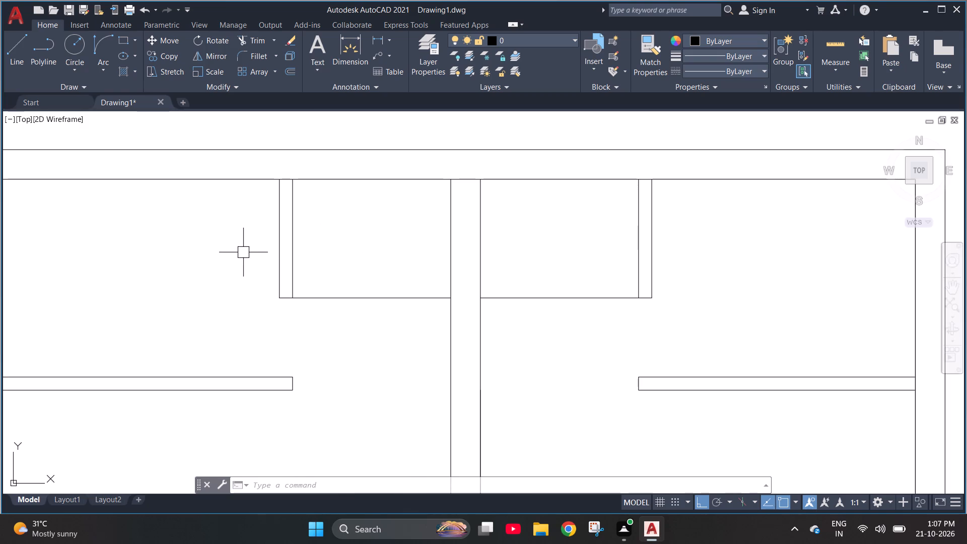
pyautogui.scroll(-2, 243, 252)
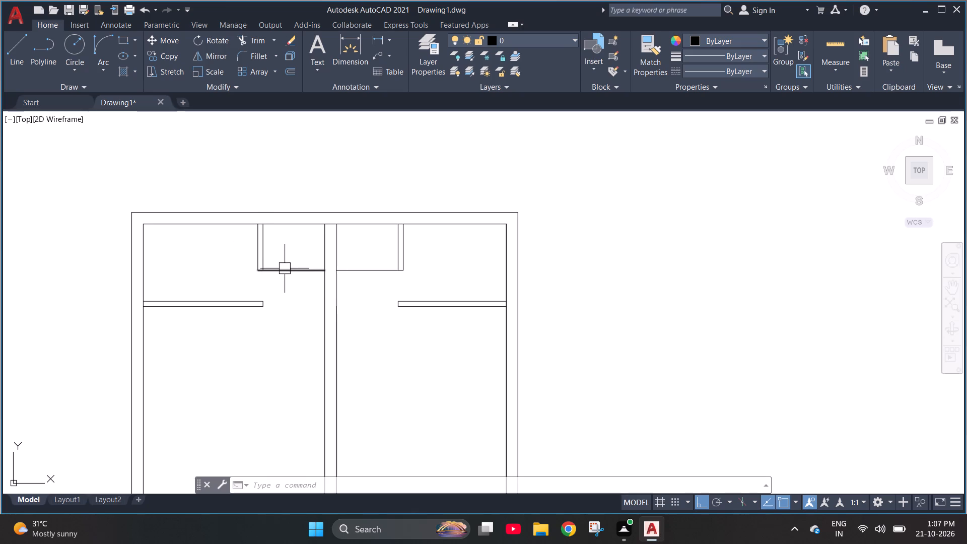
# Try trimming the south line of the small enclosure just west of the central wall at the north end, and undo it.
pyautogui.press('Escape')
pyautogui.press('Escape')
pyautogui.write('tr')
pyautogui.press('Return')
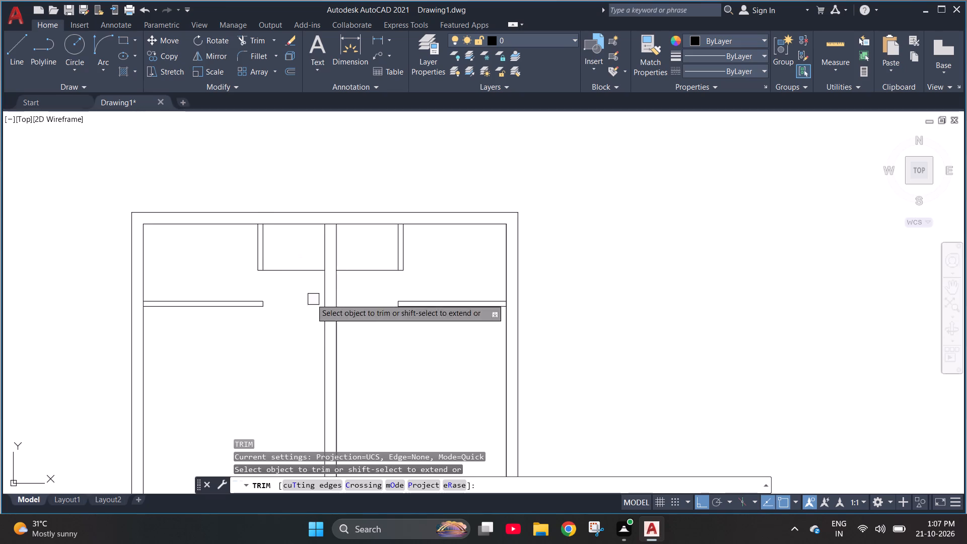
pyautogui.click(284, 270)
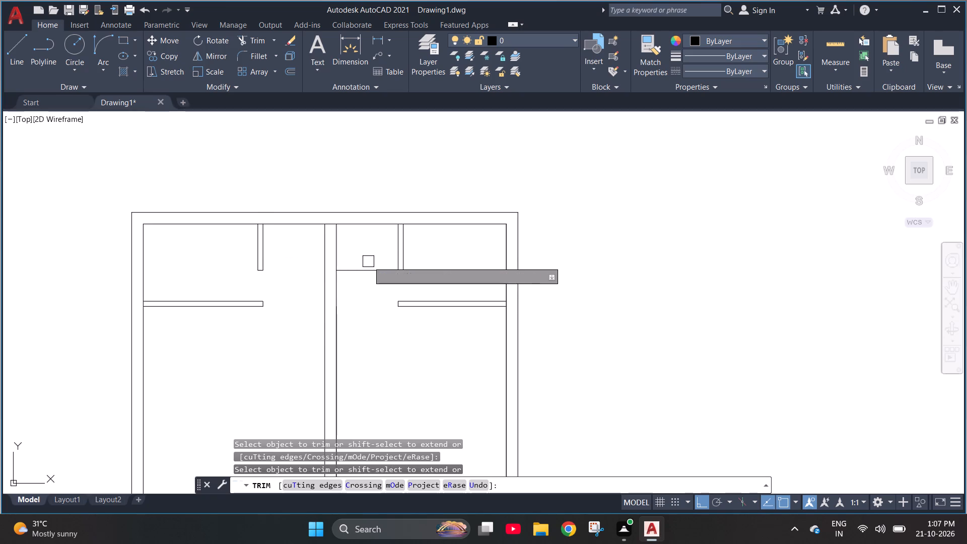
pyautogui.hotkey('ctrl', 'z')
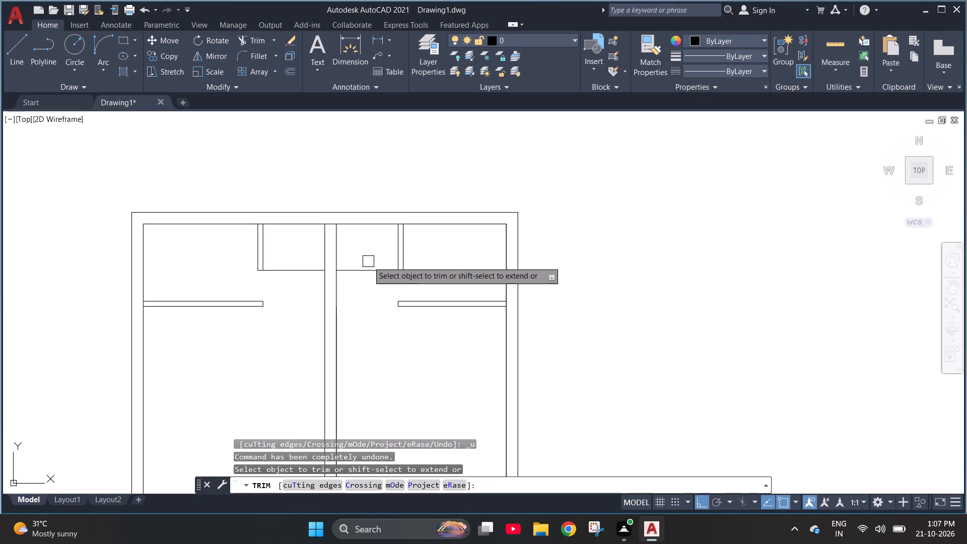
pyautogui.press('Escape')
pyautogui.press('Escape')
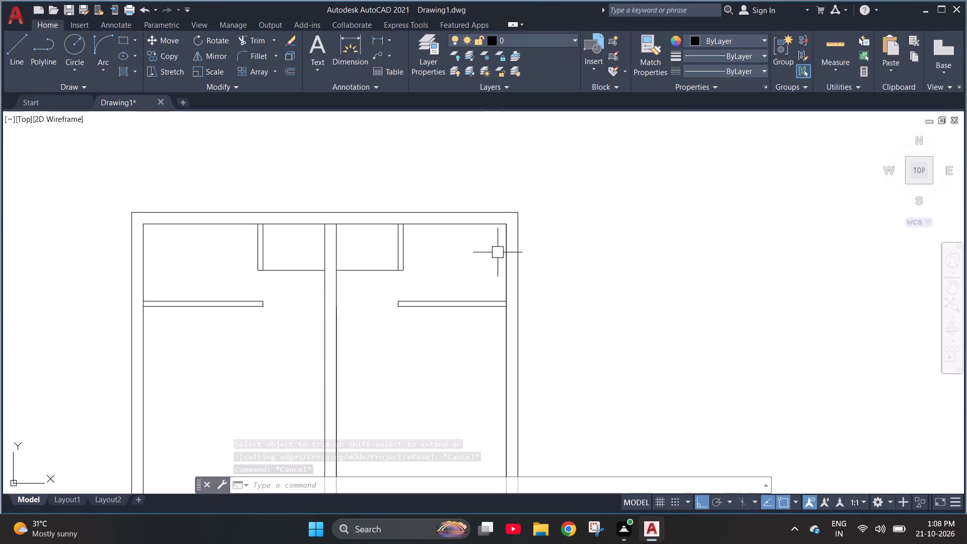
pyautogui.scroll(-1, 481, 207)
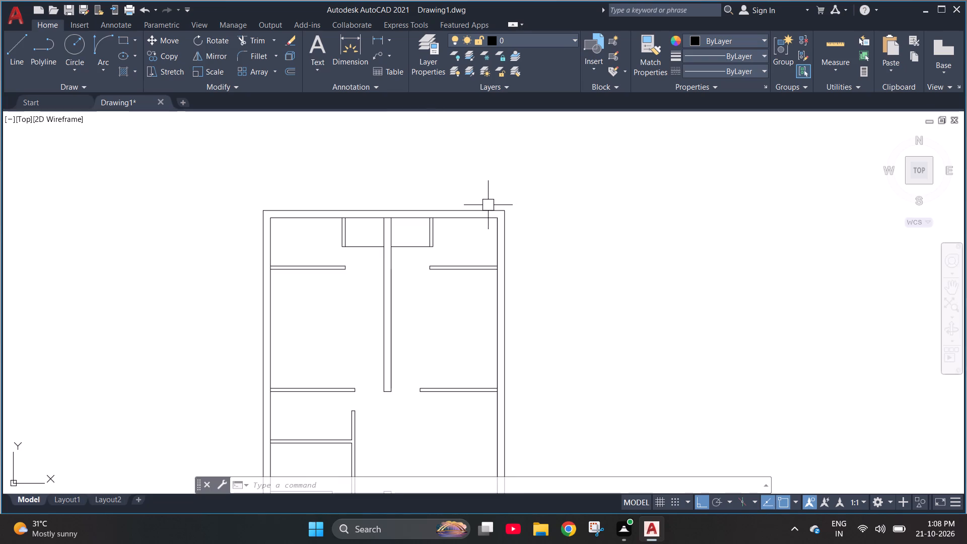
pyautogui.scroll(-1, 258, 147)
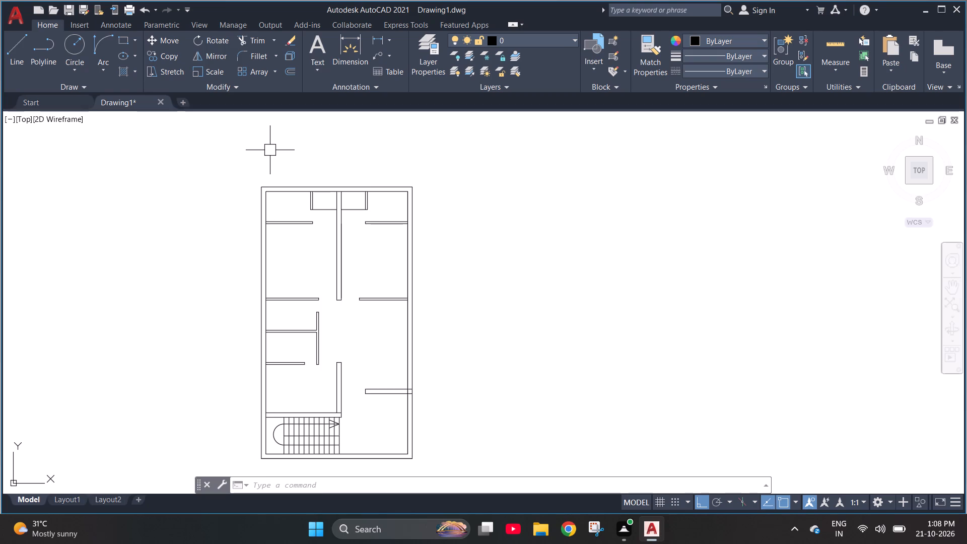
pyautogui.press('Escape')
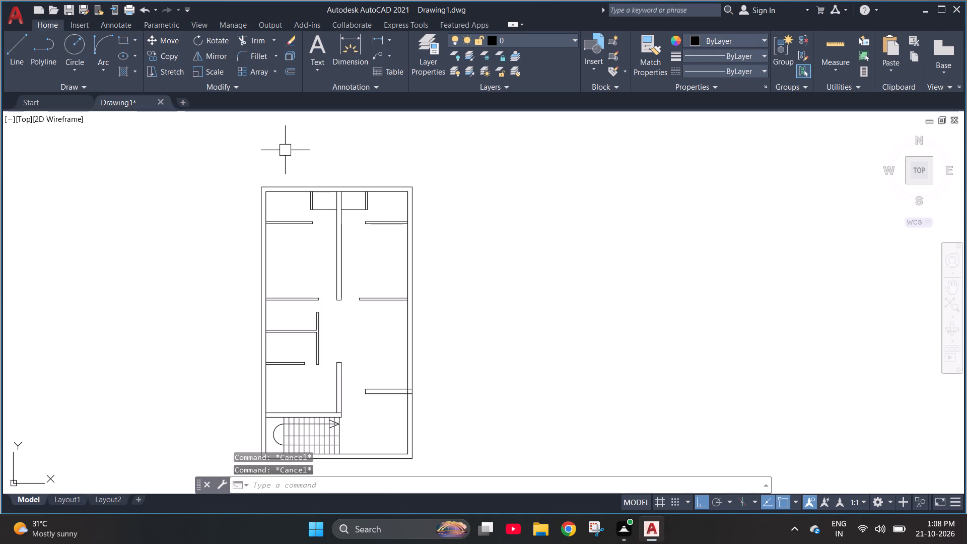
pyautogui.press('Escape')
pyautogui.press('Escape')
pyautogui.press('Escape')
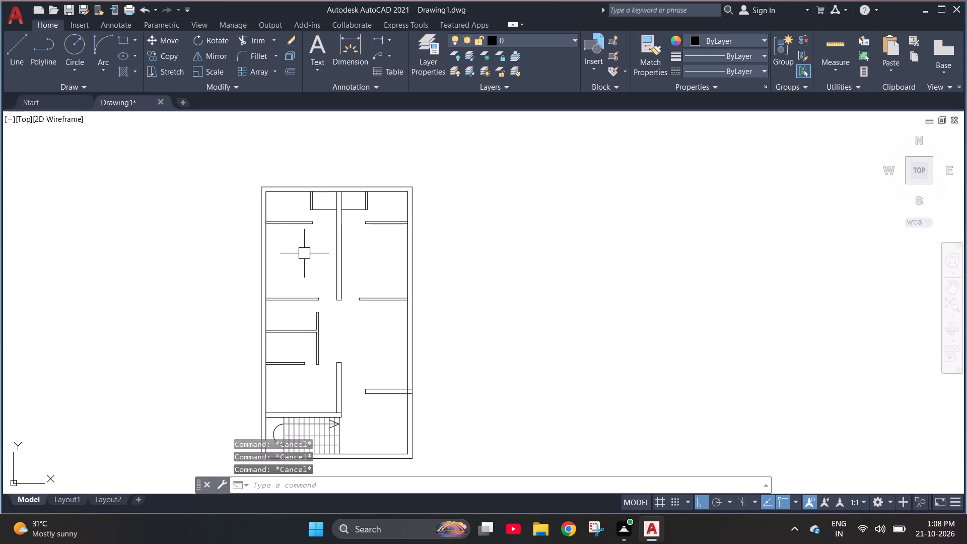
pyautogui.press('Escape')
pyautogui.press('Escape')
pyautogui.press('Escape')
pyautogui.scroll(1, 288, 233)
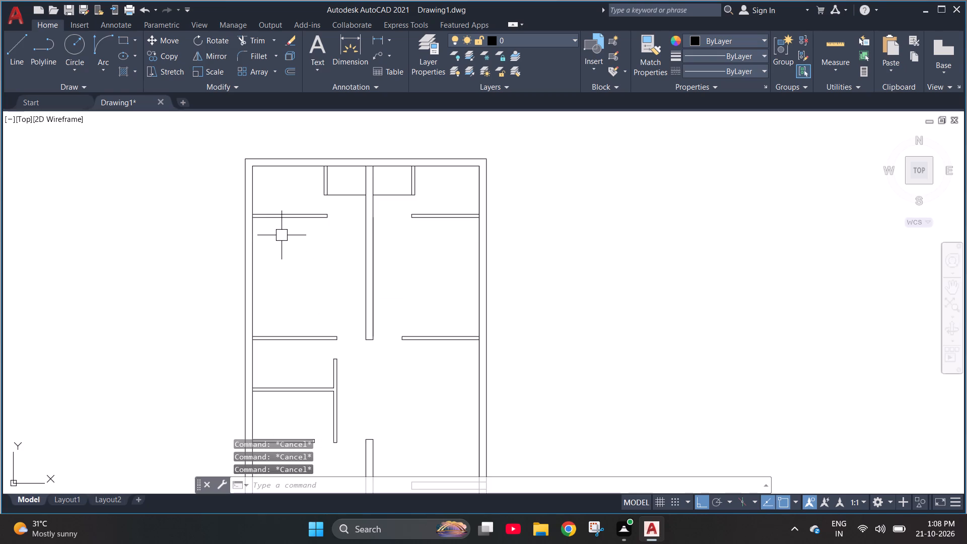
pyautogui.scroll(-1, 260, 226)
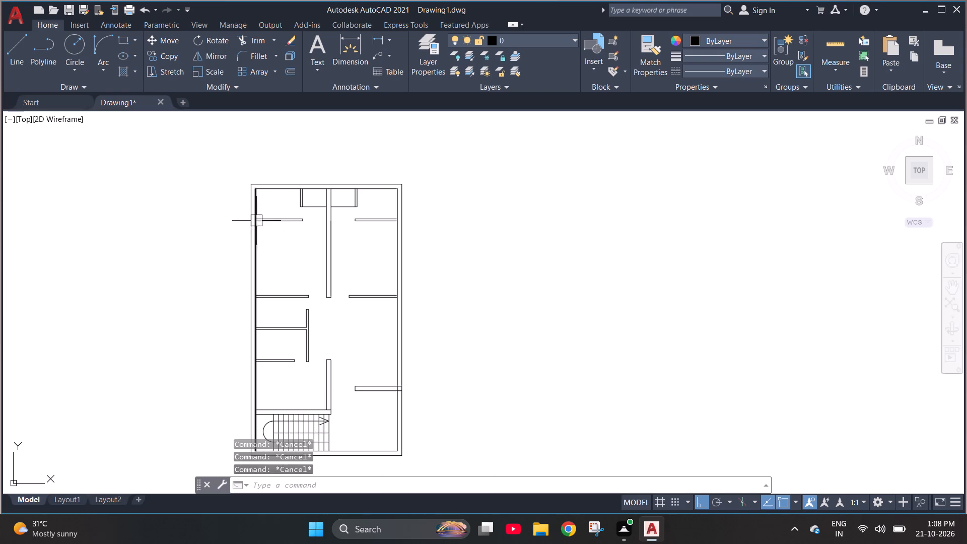
# Draw a 9" long by 3' wide rectangle in the empty space east of the plan's north end.
pyautogui.press('r')
pyautogui.write('ec')
pyautogui.press('space')
pyautogui.click(467, 207)
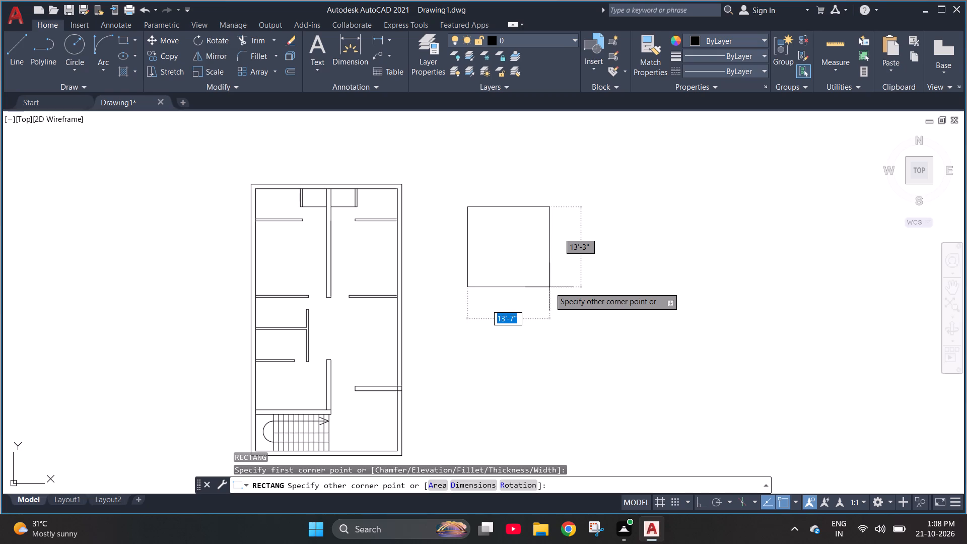
pyautogui.press('d')
pyautogui.press('space')
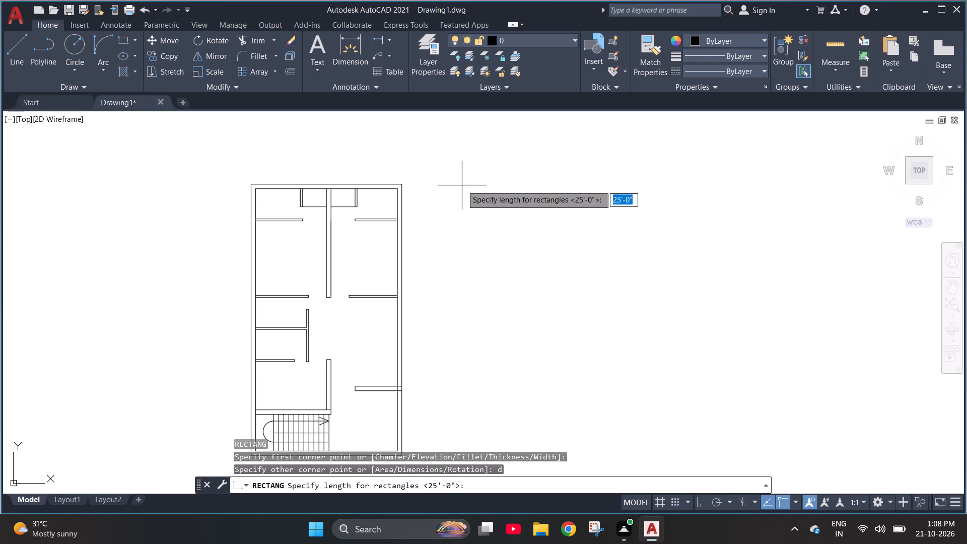
pyautogui.write('9"')
pyautogui.press('Return')
pyautogui.write("3'")
pyautogui.press('Return')
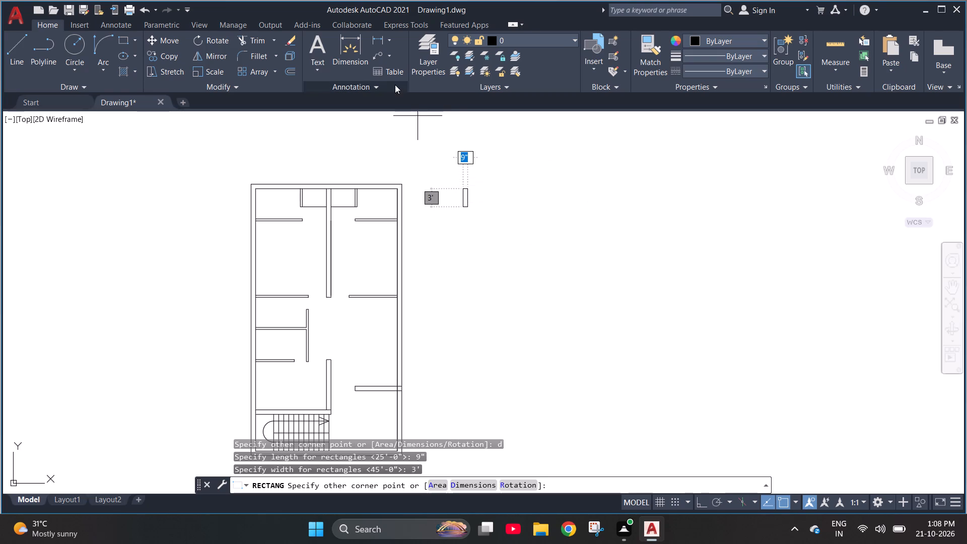
pyautogui.click(447, 176)
pyautogui.press('Escape')
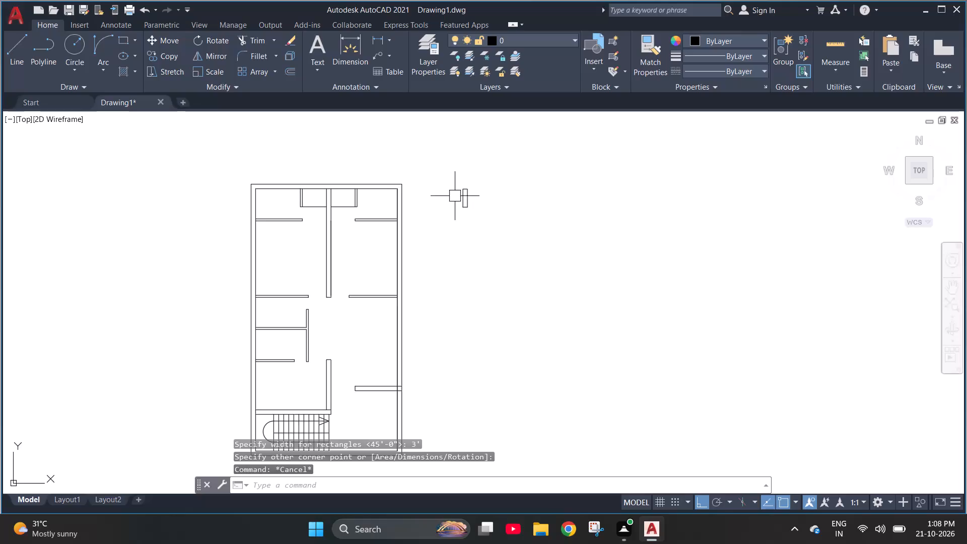
# Explode the 9" × 3' rectangle into separate lines and check that one side selects on its own.
pyautogui.scroll(3, 470, 198)
pyautogui.click(460, 206)
pyautogui.press('e')
pyautogui.press('x')
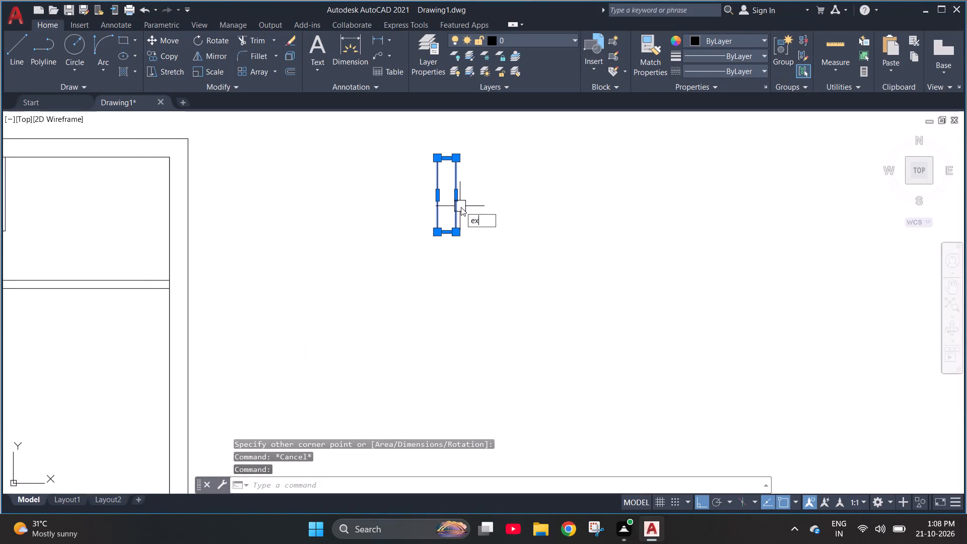
pyautogui.write('plode')
pyautogui.press('Return')
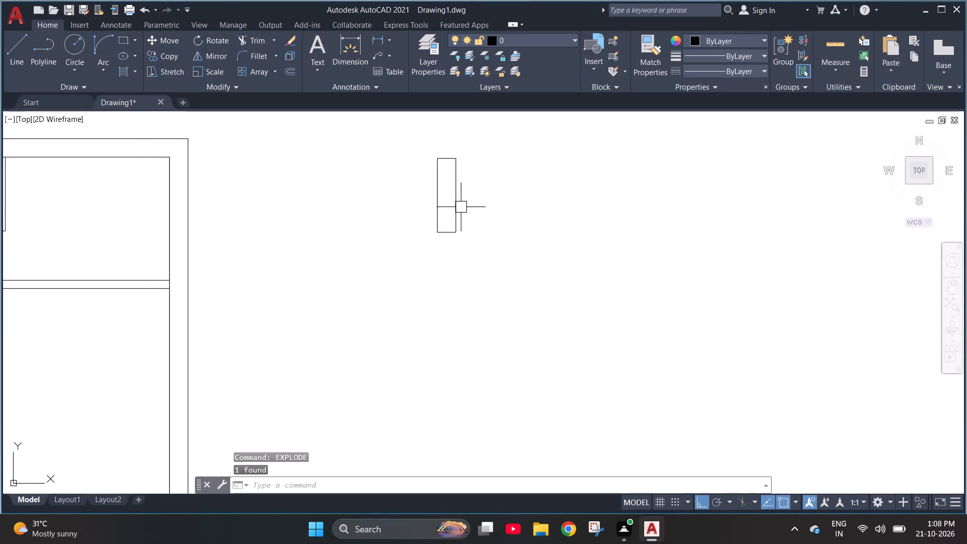
pyautogui.press('Escape')
pyautogui.click(433, 205)
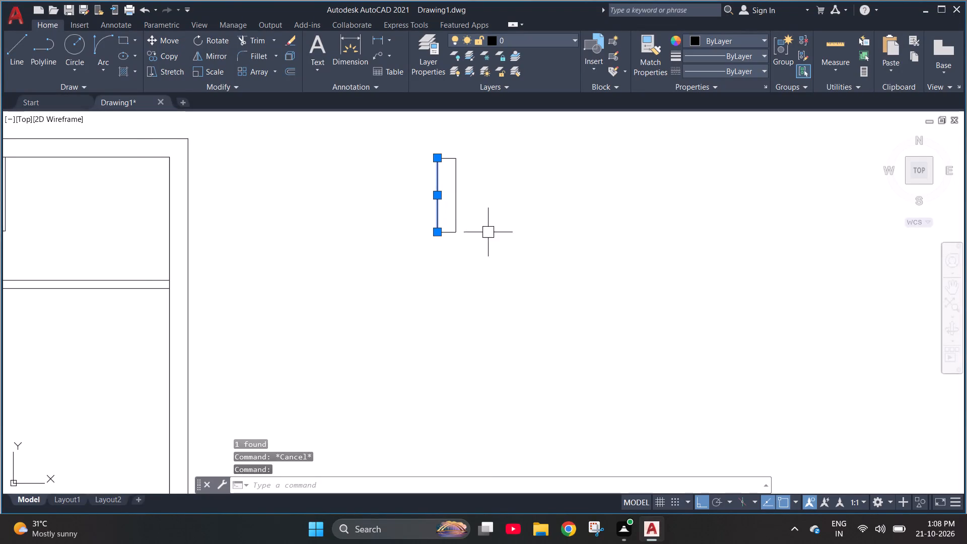
pyautogui.press('Escape')
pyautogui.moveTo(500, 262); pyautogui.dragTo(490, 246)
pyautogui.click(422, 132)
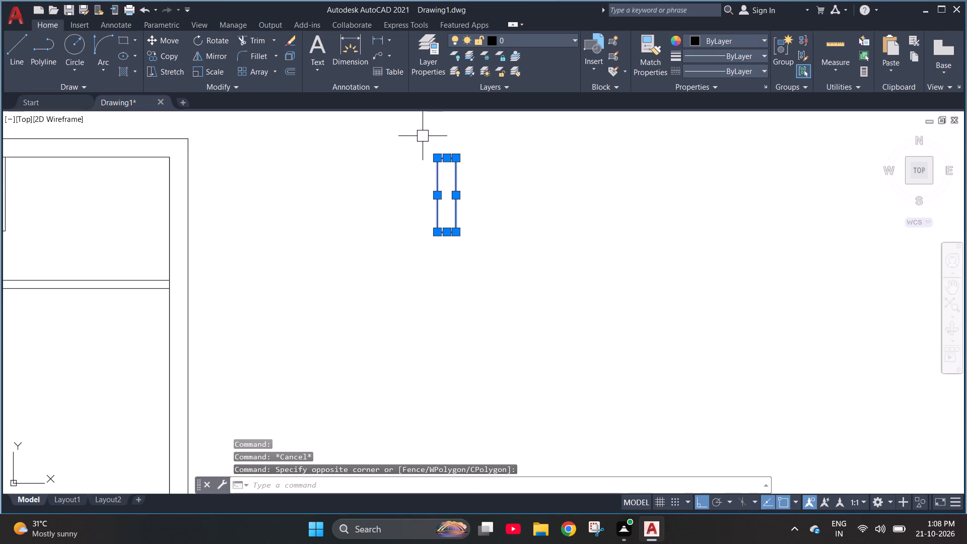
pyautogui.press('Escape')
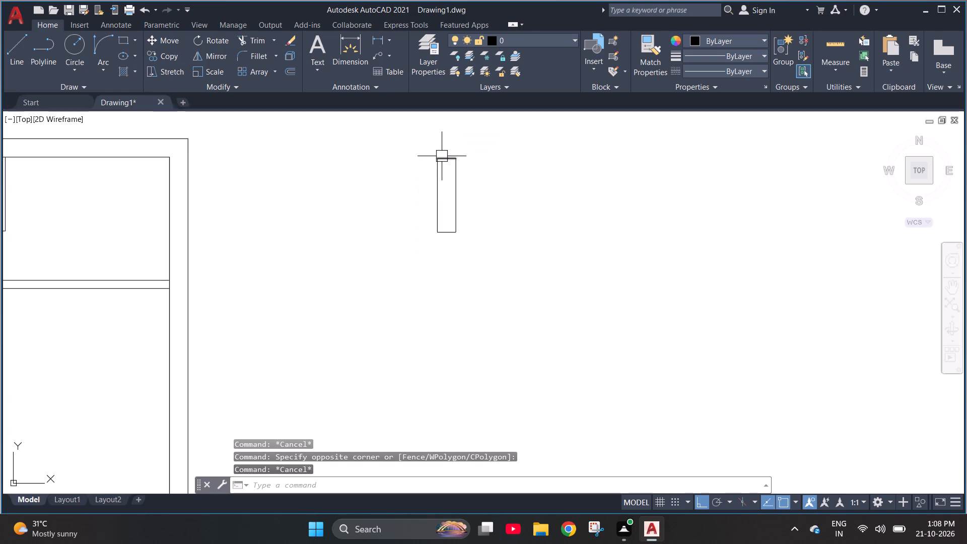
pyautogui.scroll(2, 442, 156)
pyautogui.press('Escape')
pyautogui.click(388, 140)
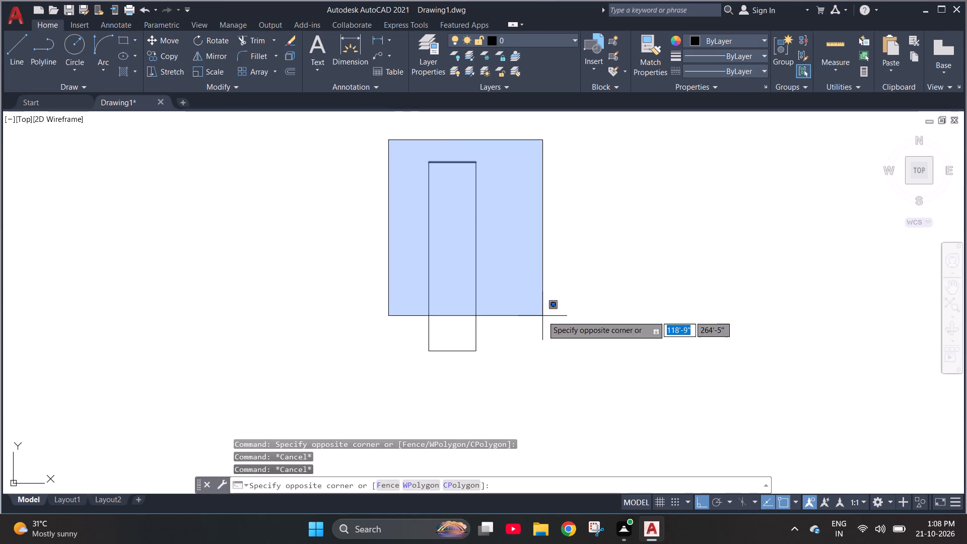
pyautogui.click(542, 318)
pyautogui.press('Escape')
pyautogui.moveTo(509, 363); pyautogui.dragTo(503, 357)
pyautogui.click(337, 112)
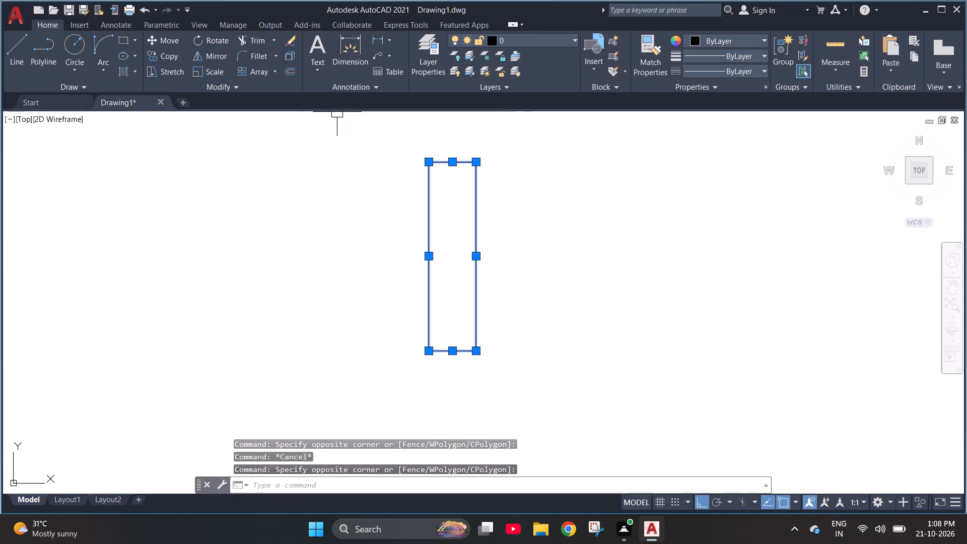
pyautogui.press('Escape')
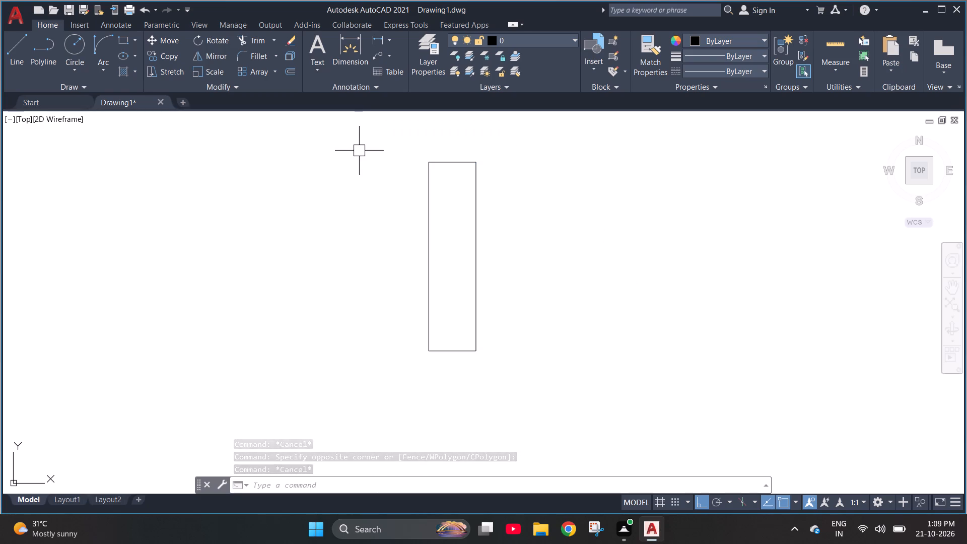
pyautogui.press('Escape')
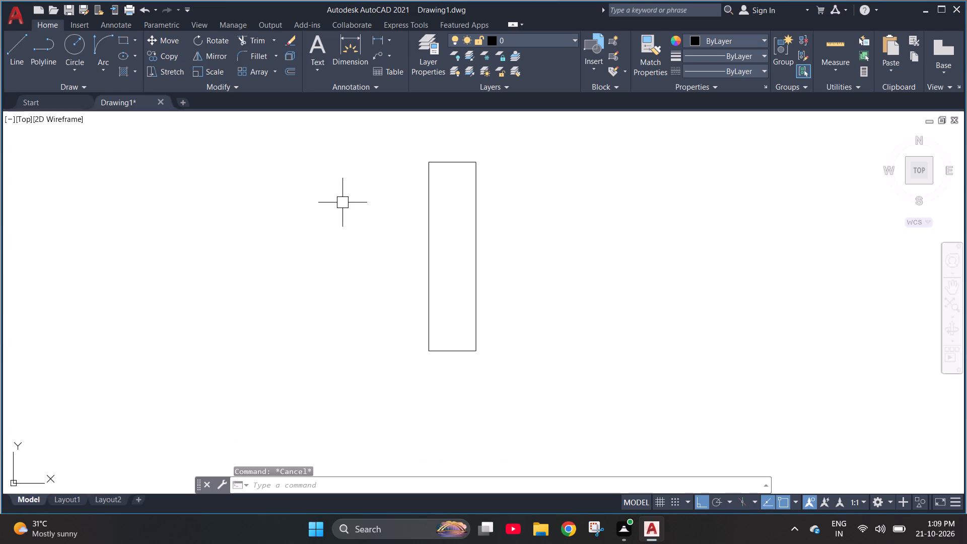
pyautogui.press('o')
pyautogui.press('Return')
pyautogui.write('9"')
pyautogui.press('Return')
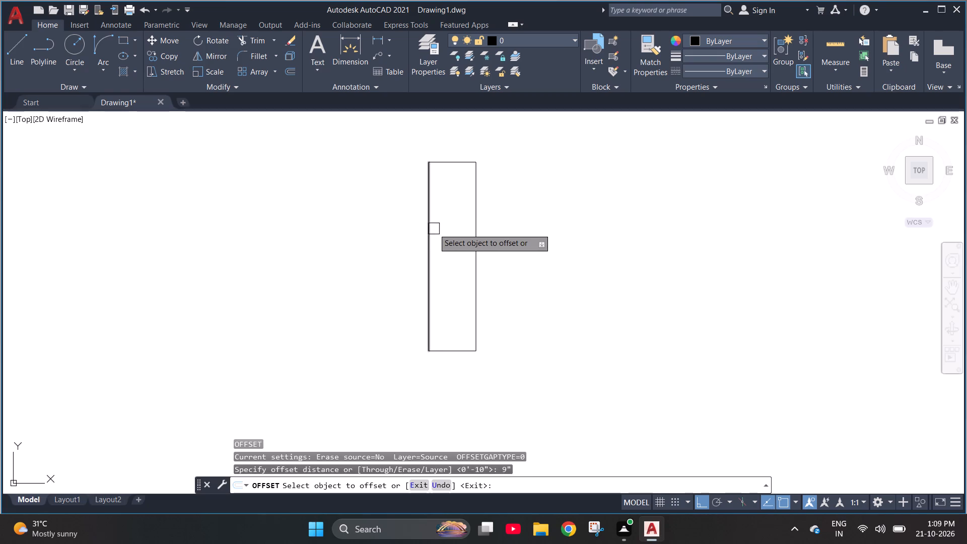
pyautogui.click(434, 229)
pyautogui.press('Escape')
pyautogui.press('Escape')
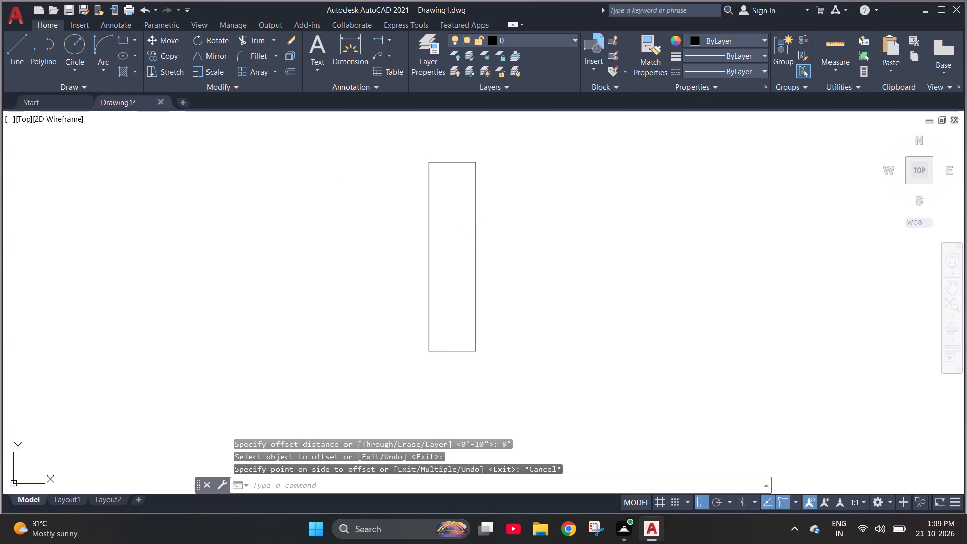
# Offset both long sides of the 9" × 3' rectangle 4" inward to form a window symbol.
pyautogui.press('o')
pyautogui.press('Return')
pyautogui.write('4"')
pyautogui.press('Return')
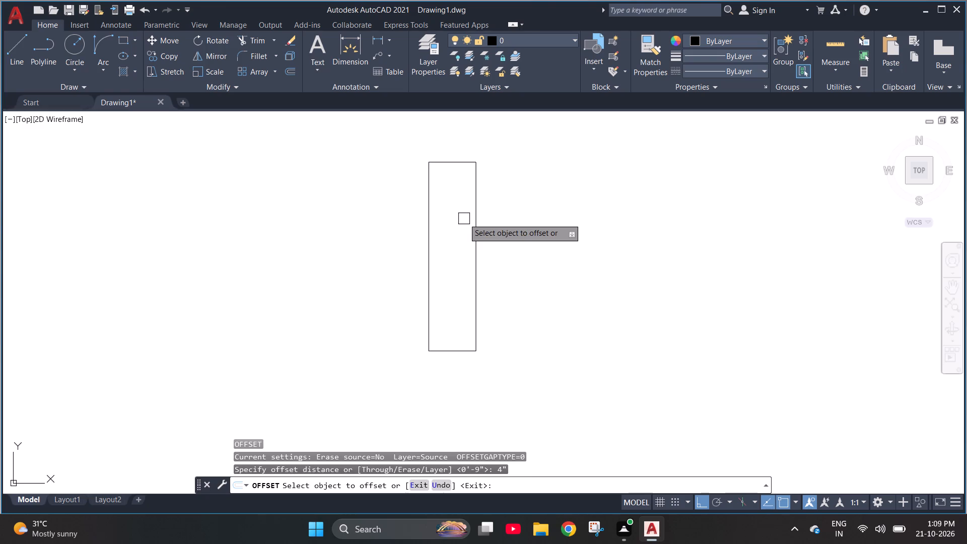
pyautogui.click(426, 226)
pyautogui.click(438, 217)
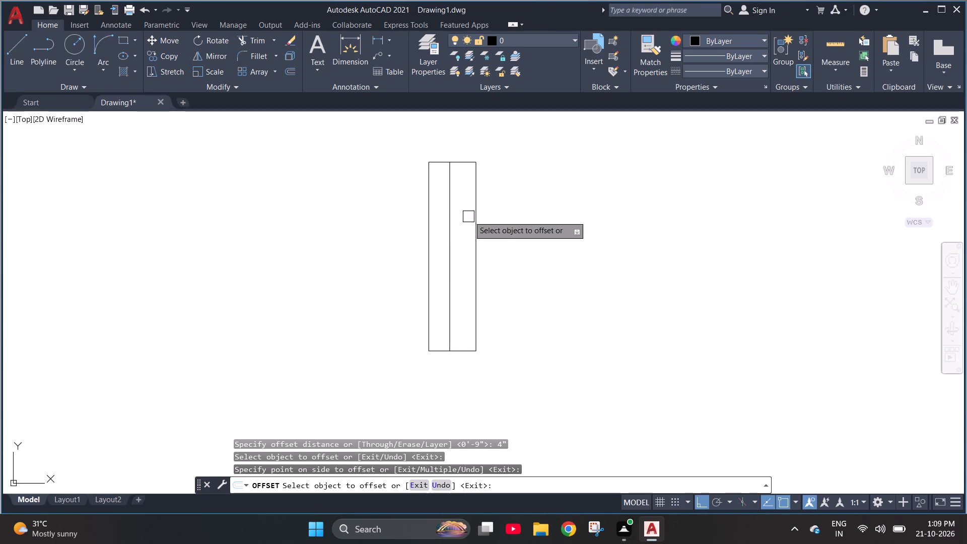
pyautogui.moveTo(480, 211); pyautogui.dragTo(473, 212)
pyautogui.click(456, 224)
pyautogui.press('Escape')
pyautogui.press('Escape')
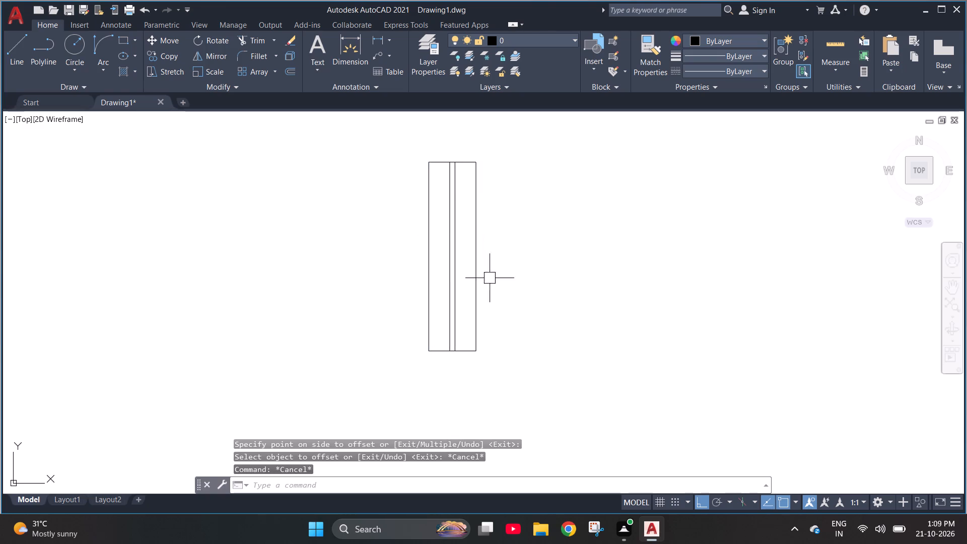
# Copy the whole window symbol from its southwest corner into the east outer wall, between the two northeast partitions, with Ortho off.
pyautogui.moveTo(510, 383); pyautogui.dragTo(503, 368)
pyautogui.click(377, 120)
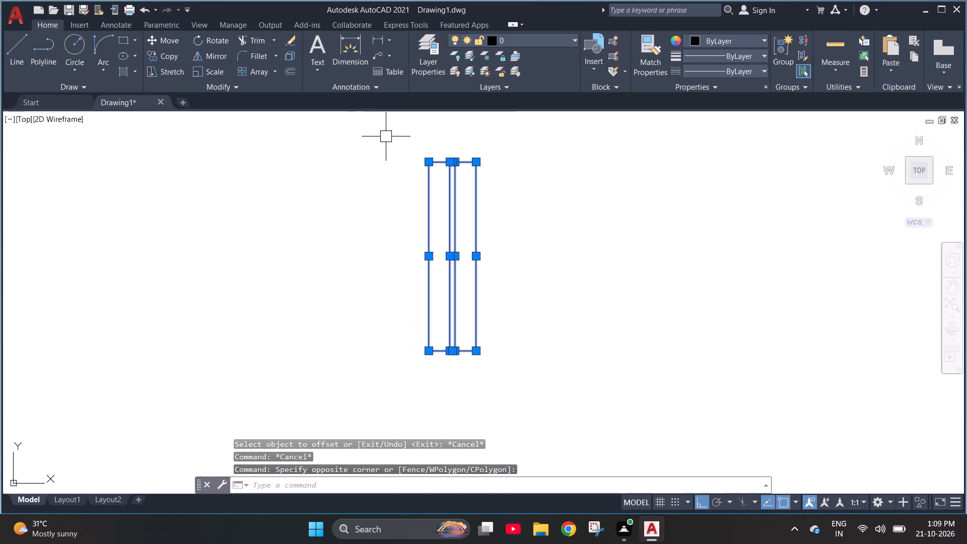
pyautogui.write('co')
pyautogui.press('Return')
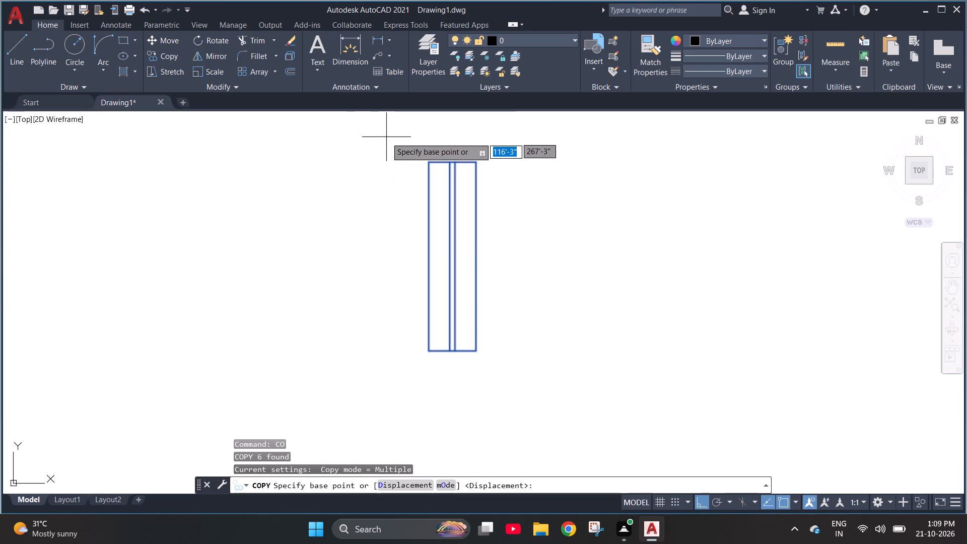
pyautogui.click(429, 349)
pyautogui.scroll(-2, 356, 343)
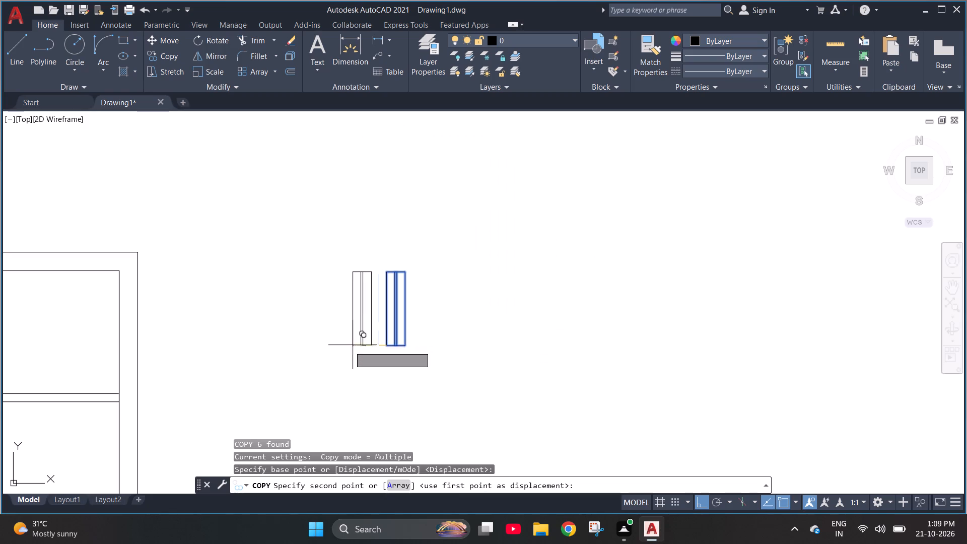
pyautogui.scroll(-3, 274, 298)
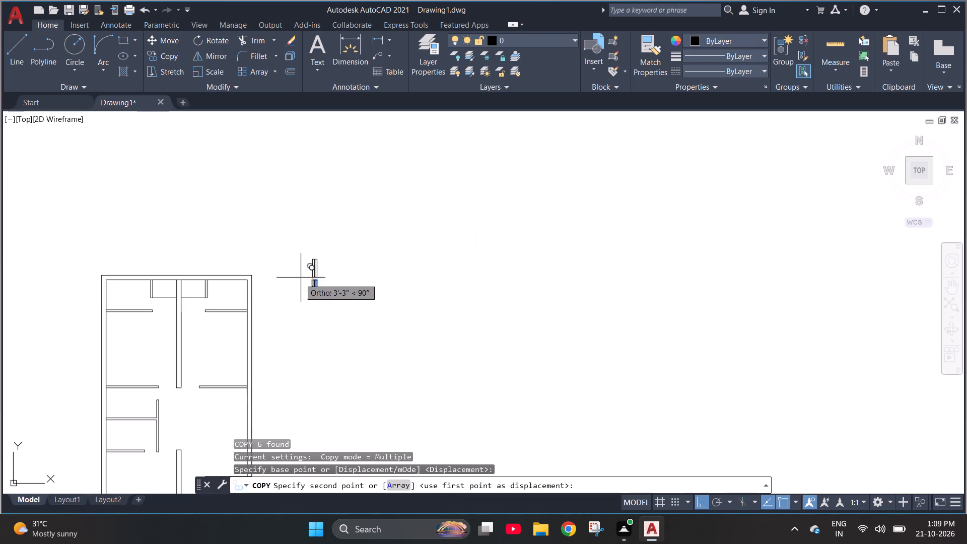
pyautogui.scroll(2, 235, 394)
pyautogui.press('F8')
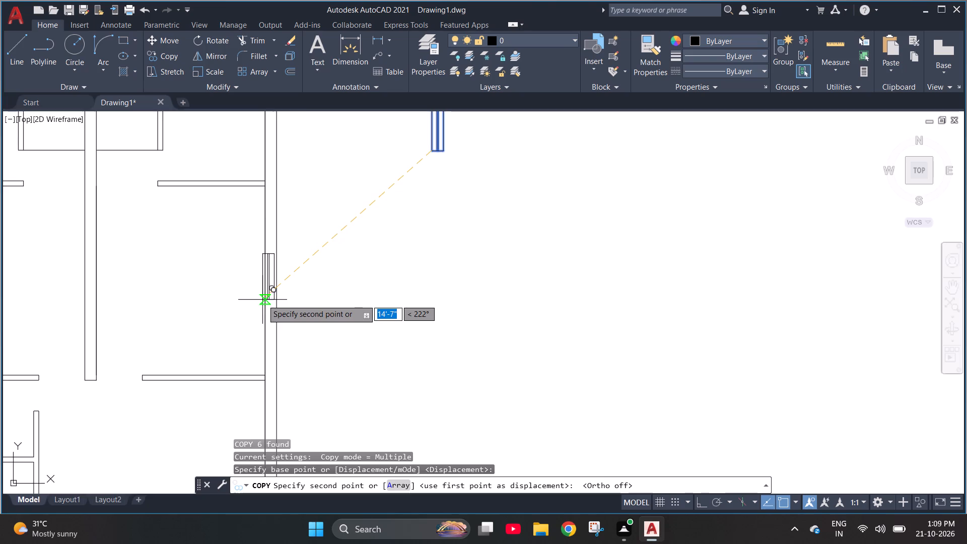
pyautogui.scroll(3, 262, 300)
pyautogui.scroll(-2, 235, 304)
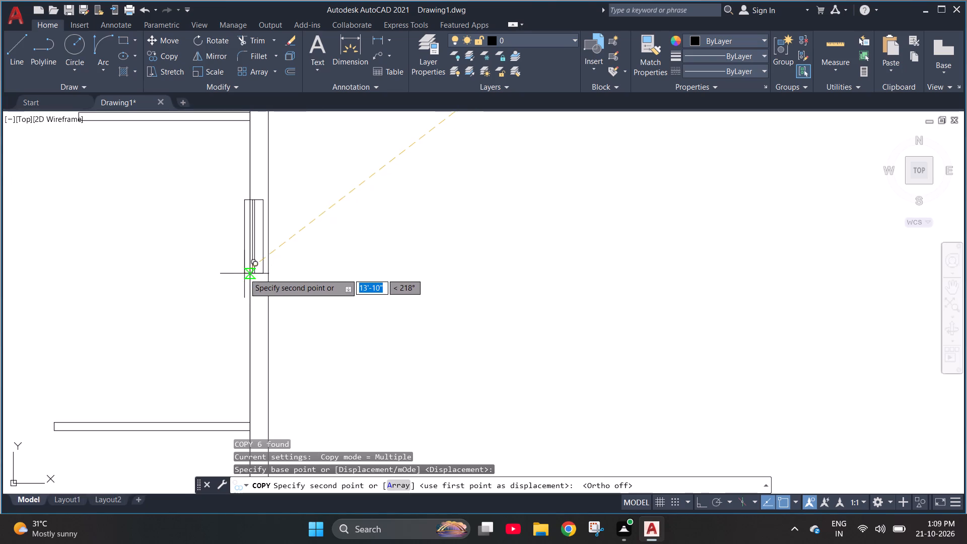
pyautogui.scroll(-1, 241, 284)
pyautogui.scroll(4, 246, 284)
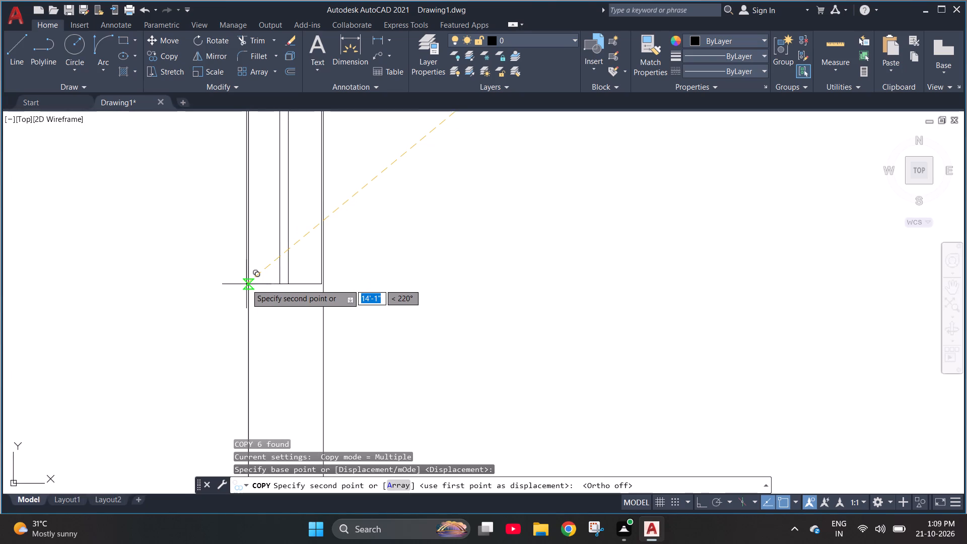
pyautogui.scroll(3, 248, 284)
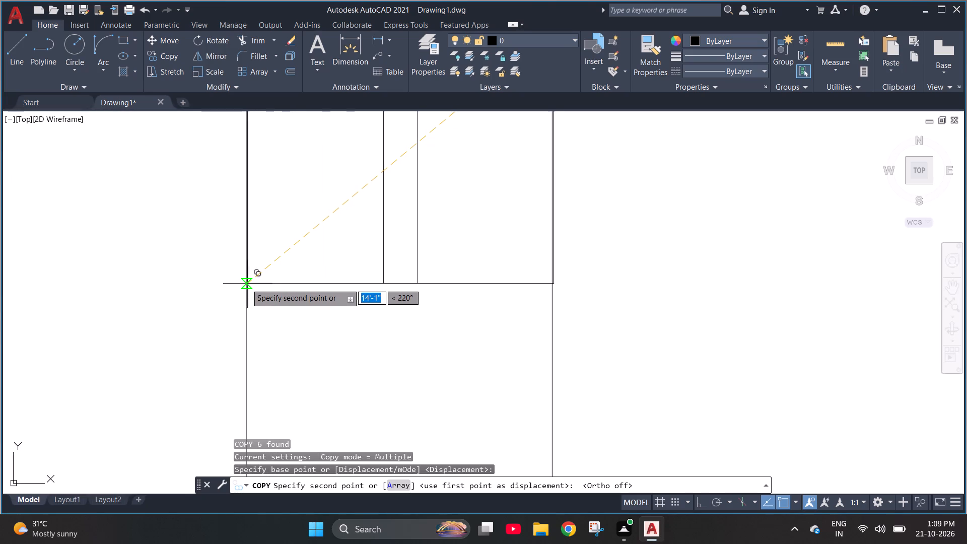
pyautogui.click(246, 284)
# Place a second copy of the window in the east outer wall, south of the middle east partition.
pyautogui.scroll(-2, 292, 286)
pyautogui.scroll(-3, 240, 248)
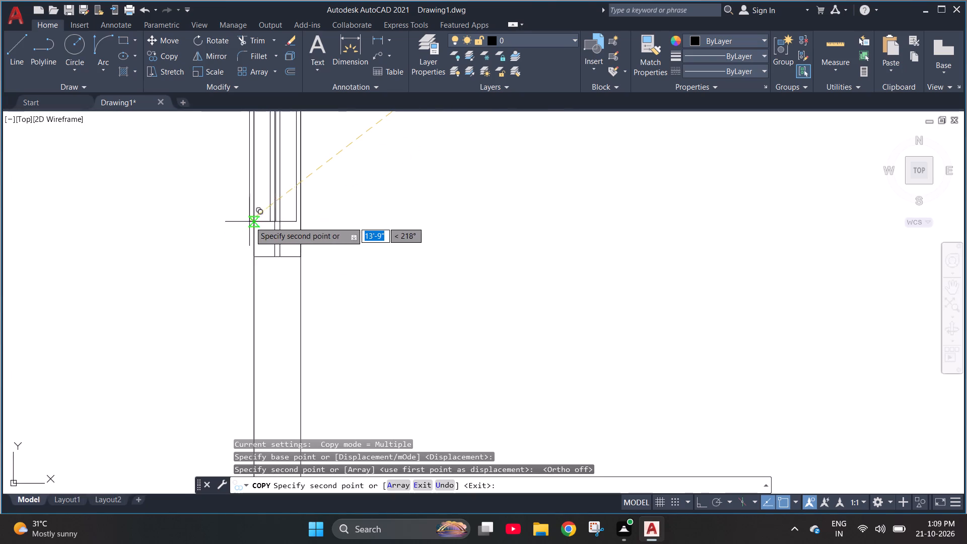
pyautogui.scroll(-2, 251, 221)
pyautogui.scroll(-2, 321, 206)
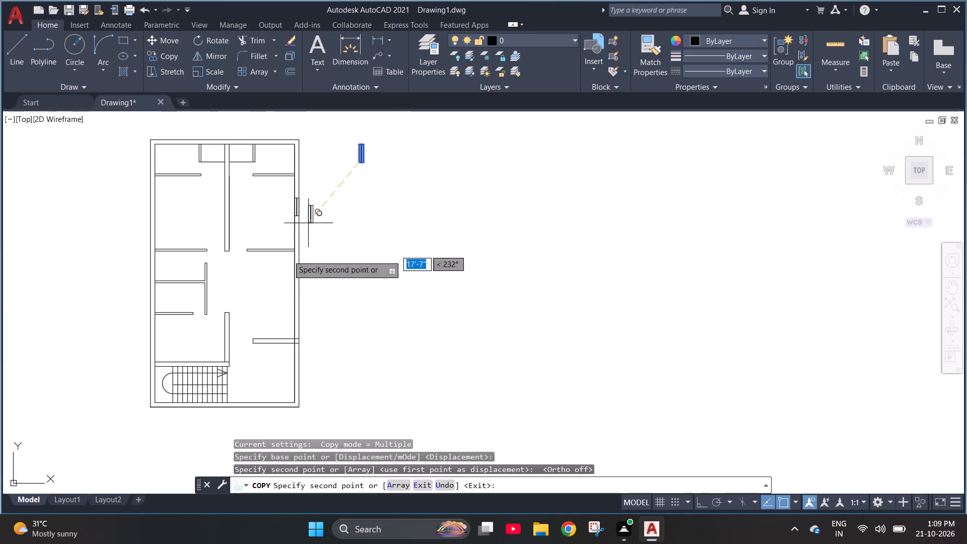
pyautogui.scroll(4, 292, 288)
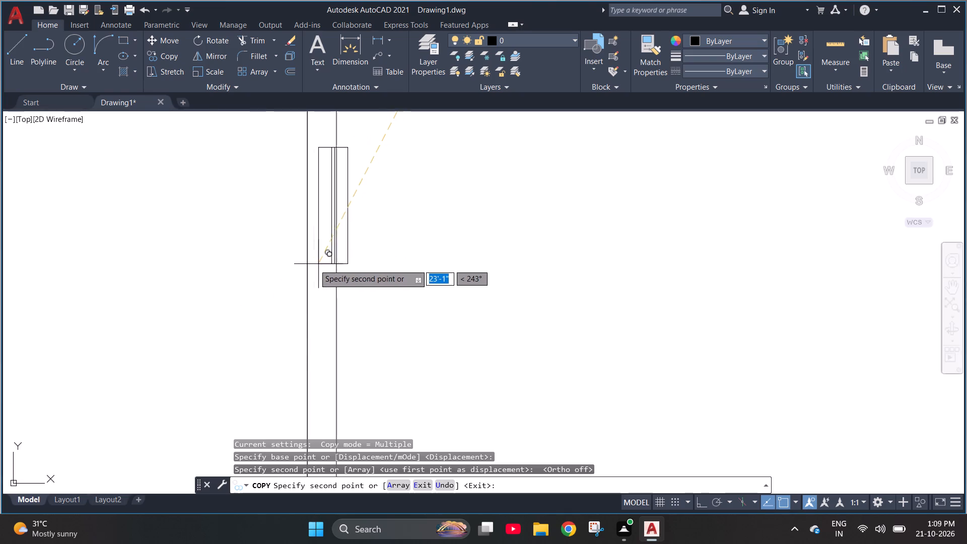
pyautogui.scroll(-1, 287, 379)
pyautogui.scroll(2, 306, 307)
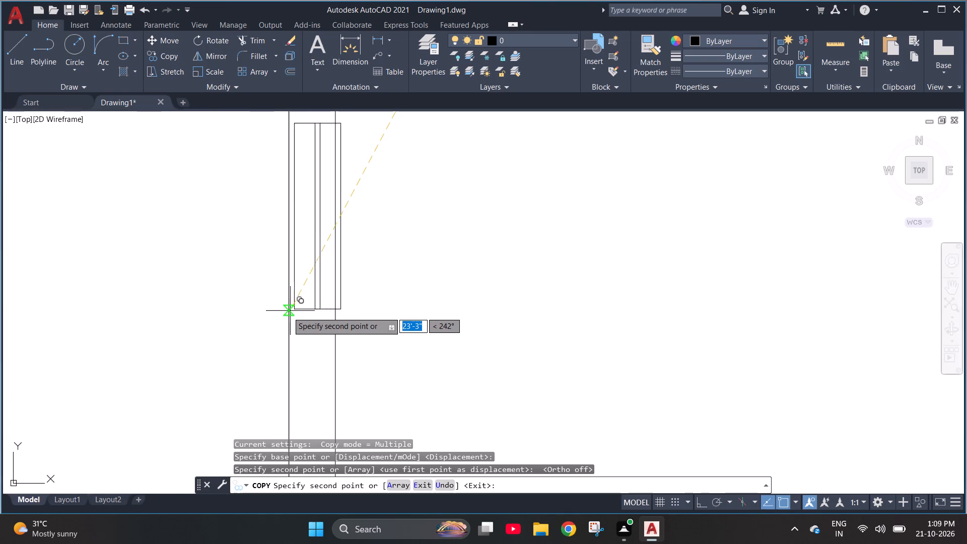
pyautogui.scroll(2, 290, 310)
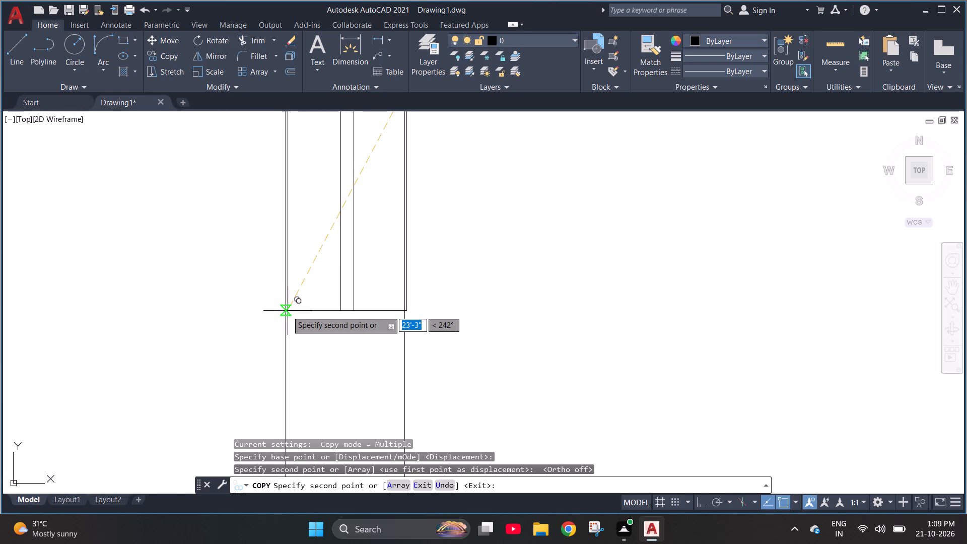
pyautogui.click(286, 311)
# Place a third copy of the window in the east outer wall, just north of the thick southeast partition.
pyautogui.scroll(-4, 261, 303)
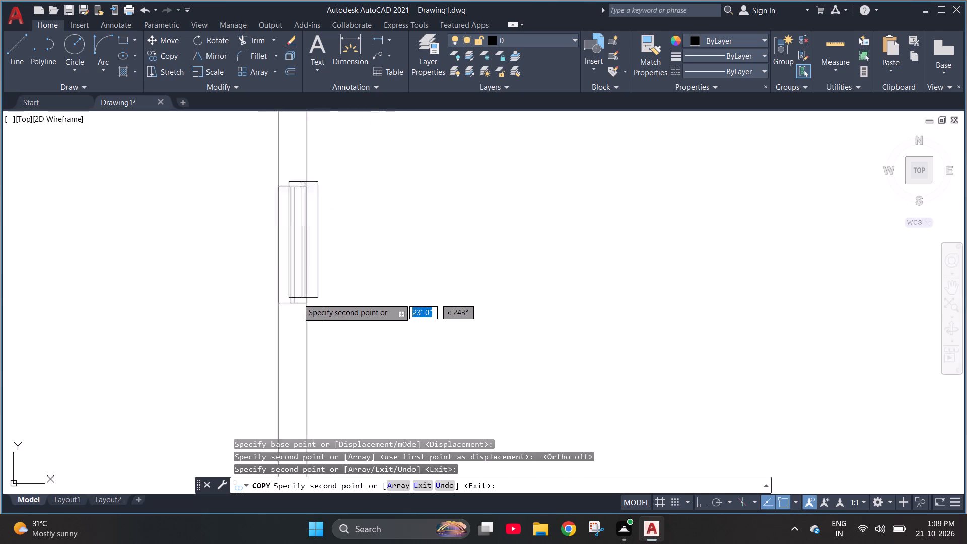
pyautogui.scroll(-1, 300, 299)
pyautogui.scroll(-1, 279, 264)
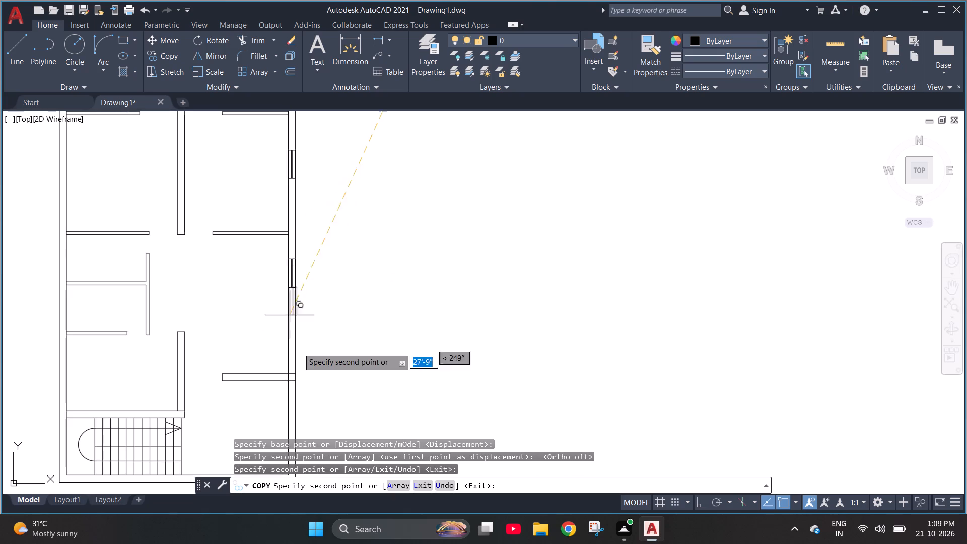
pyautogui.scroll(4, 285, 349)
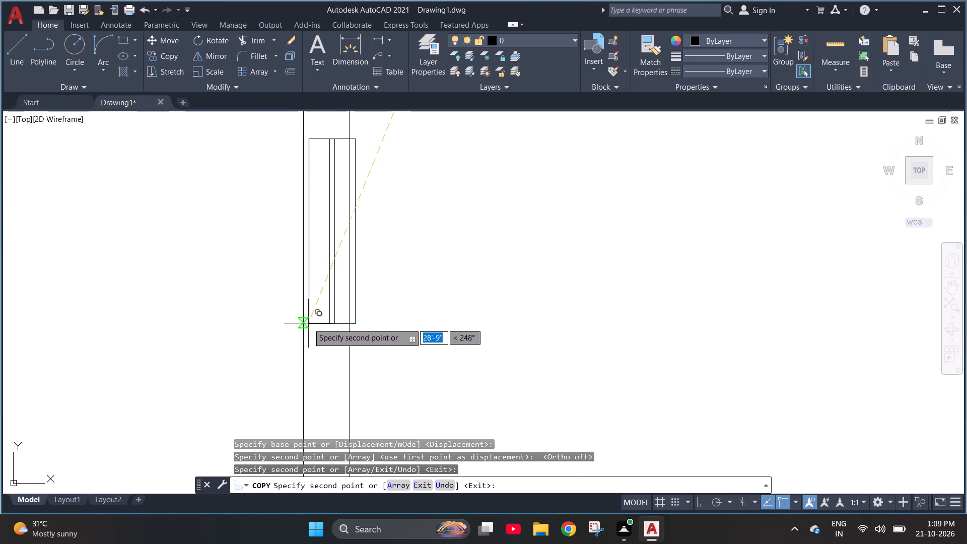
pyautogui.scroll(-1, 305, 324)
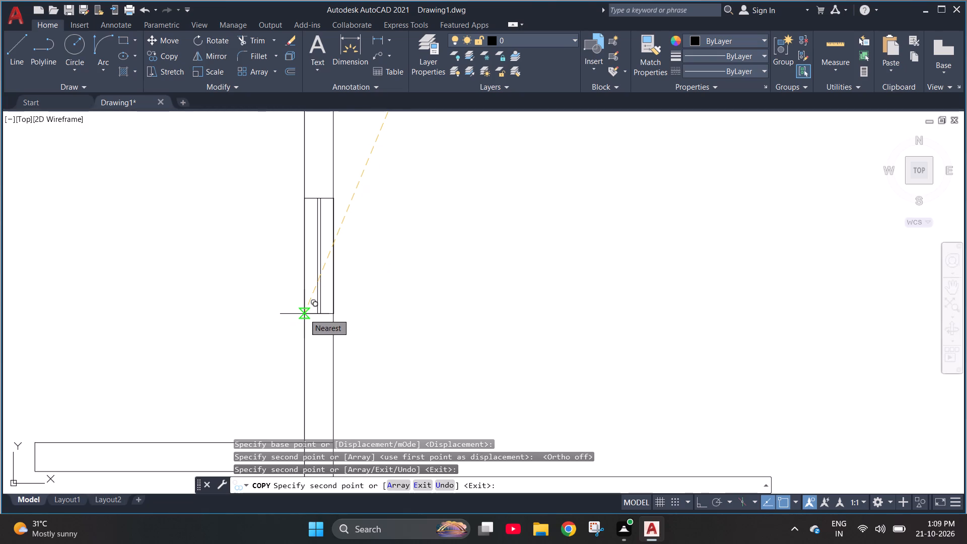
pyautogui.scroll(3, 304, 314)
pyautogui.click(304, 314)
# Place a copy of the window in the west outer wall, in the room just north of the staircase.
pyautogui.scroll(-6, 328, 311)
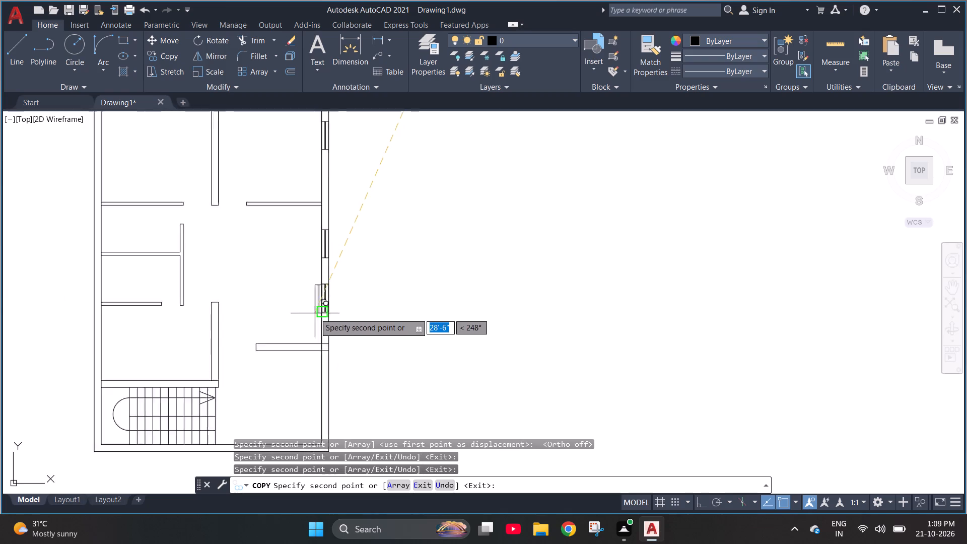
pyautogui.scroll(-1, 315, 313)
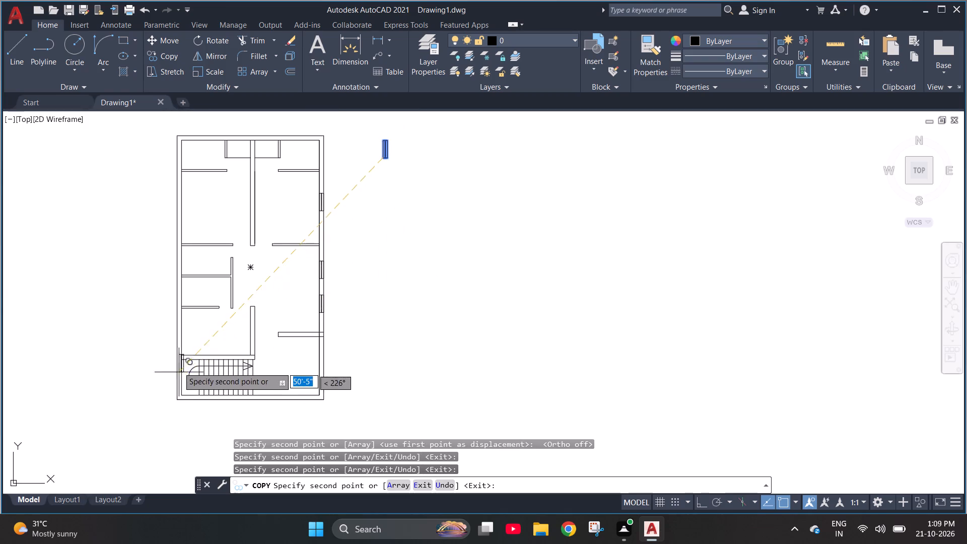
pyautogui.scroll(3, 165, 351)
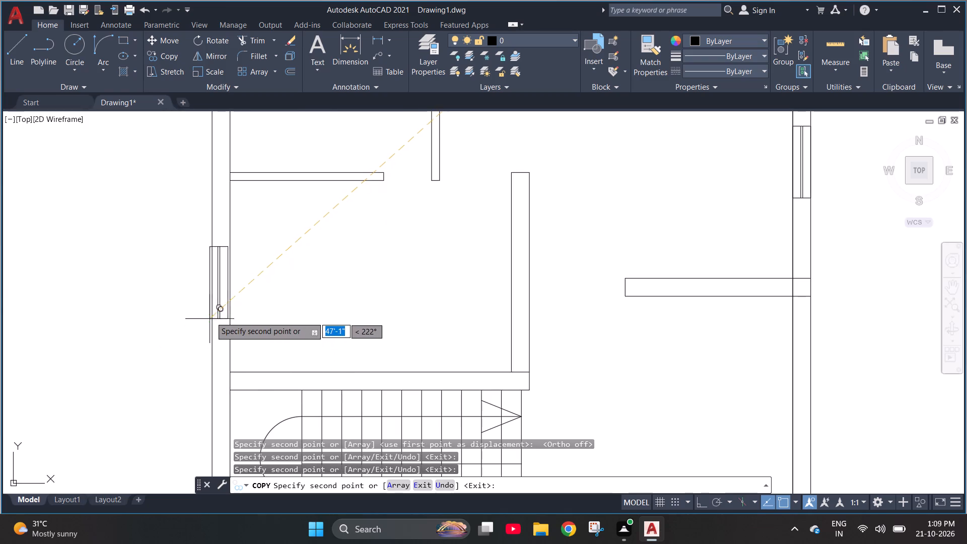
pyautogui.scroll(4, 212, 314)
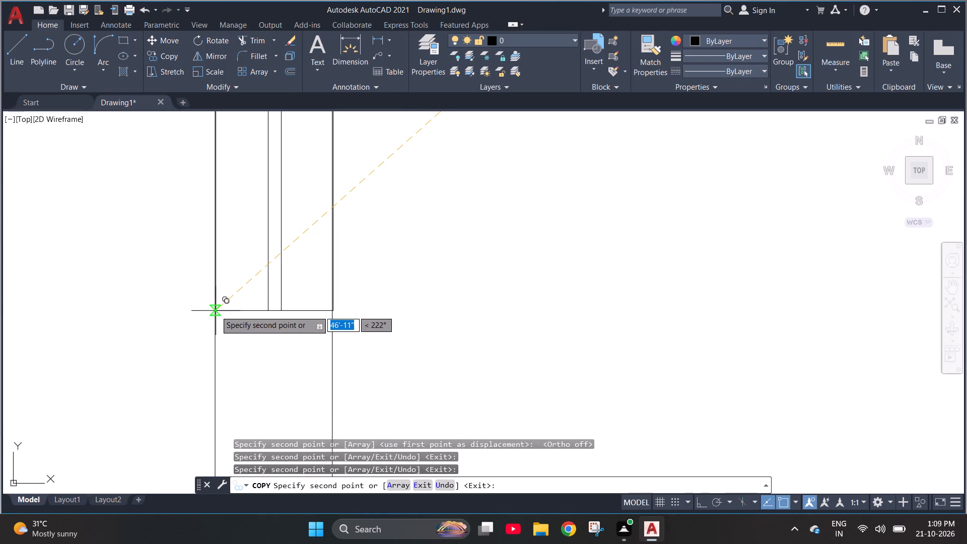
pyautogui.click(215, 311)
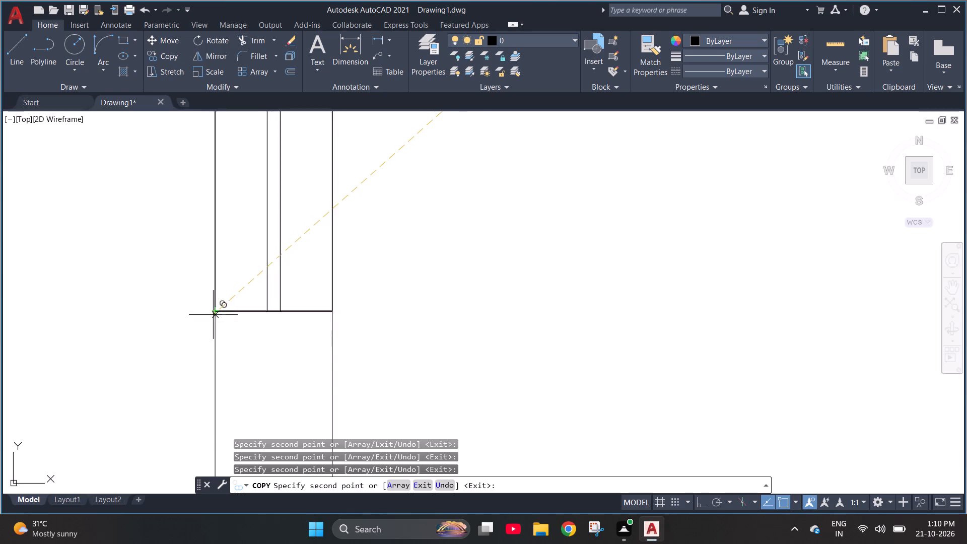
# Place another copy of the window in the west outer wall, in the room between the two northwest partitions.
pyautogui.scroll(-6, 201, 368)
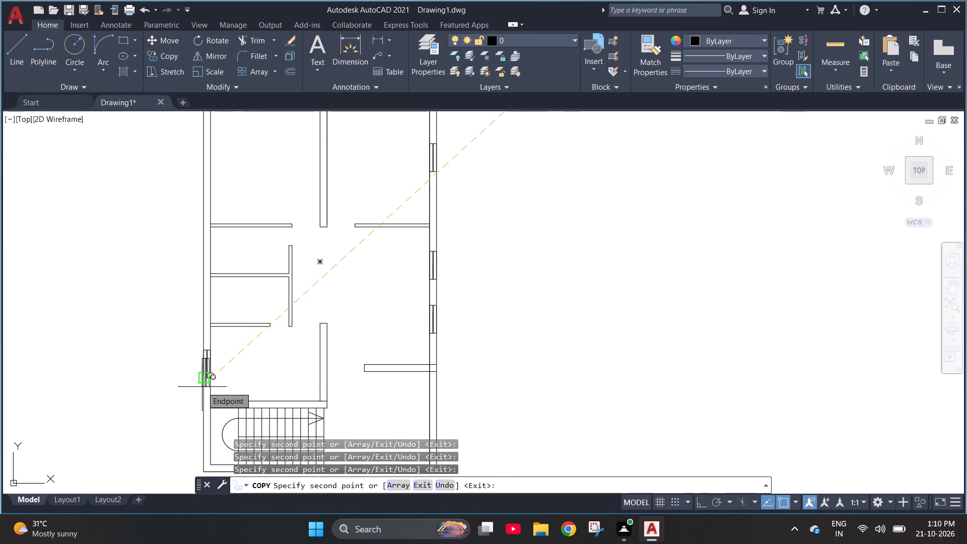
pyautogui.scroll(-1, 202, 387)
pyautogui.scroll(2, 203, 240)
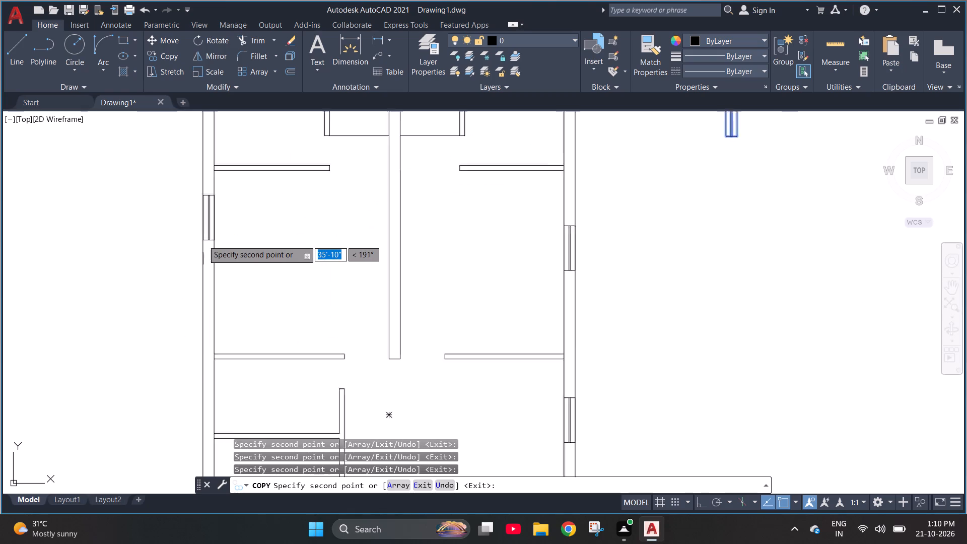
pyautogui.scroll(1, 203, 240)
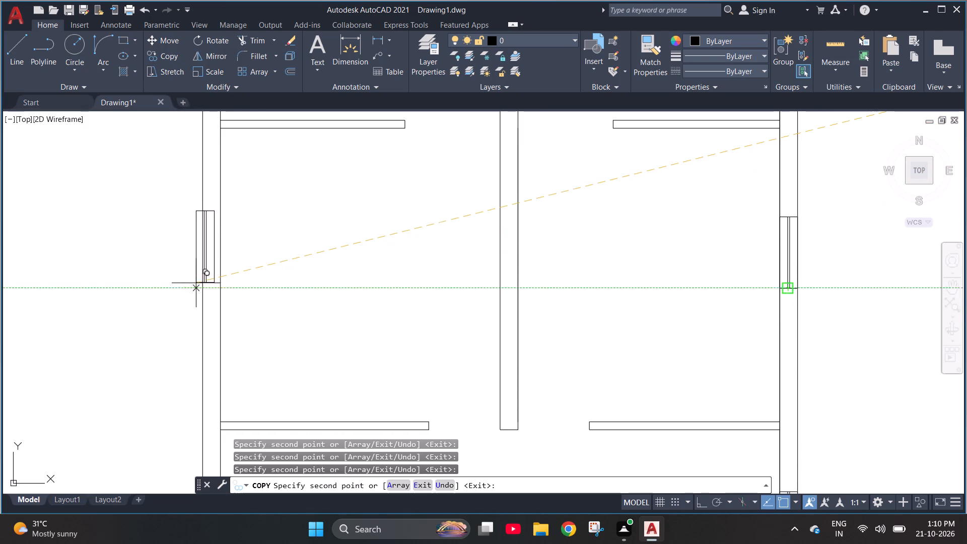
pyautogui.scroll(3, 202, 289)
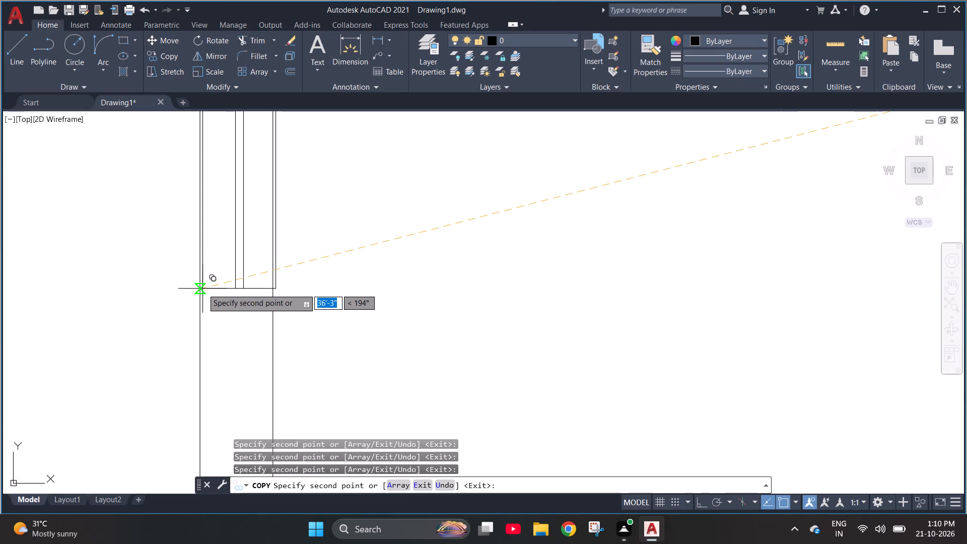
pyautogui.click(200, 291)
# Place a last copy of the vertical window in the thick central wall just northeast of the staircase, at its south end.
pyautogui.scroll(-2, 271, 337)
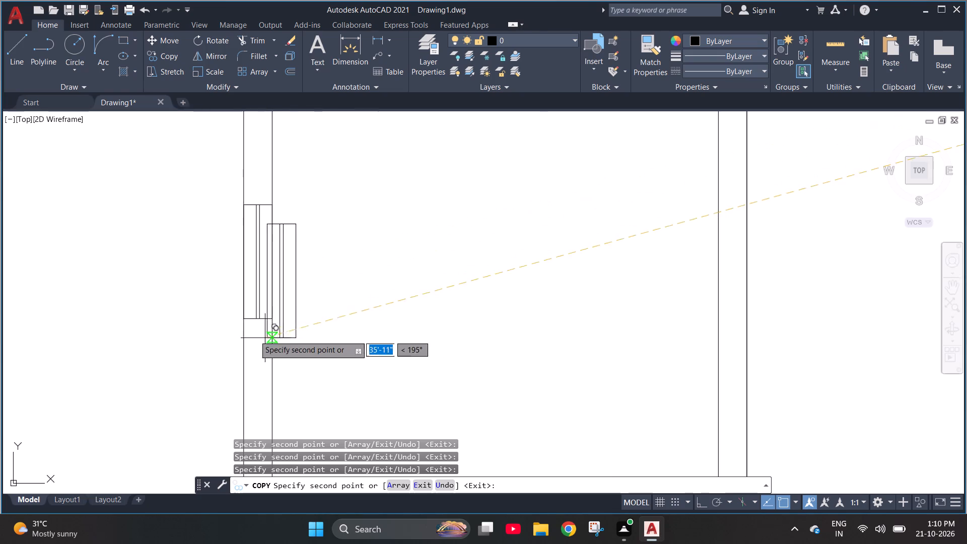
pyautogui.scroll(-3, 249, 335)
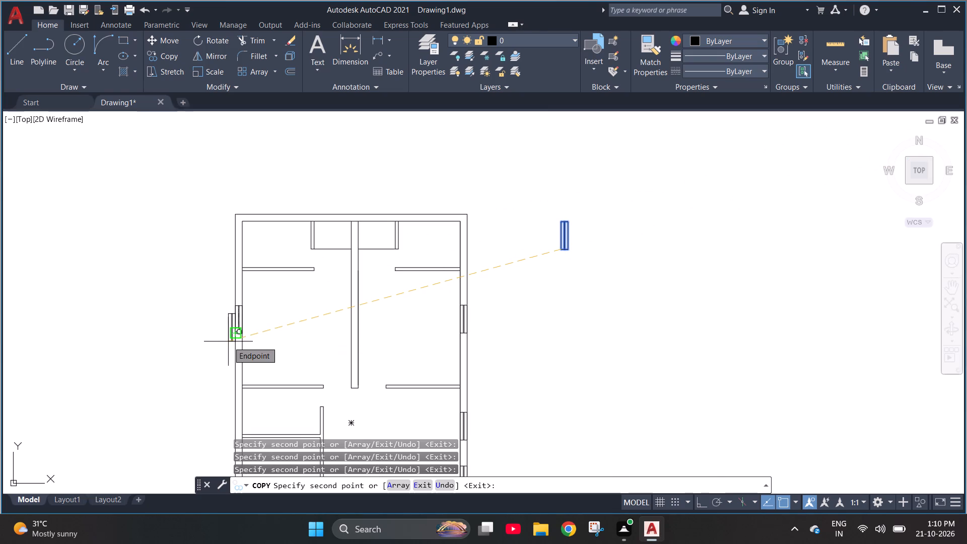
pyautogui.scroll(-2, 254, 253)
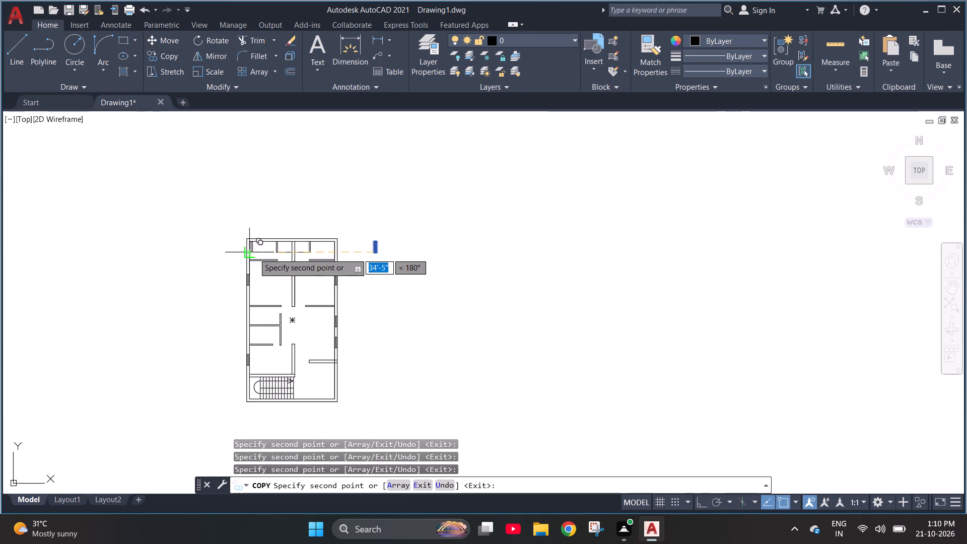
pyautogui.scroll(4, 292, 381)
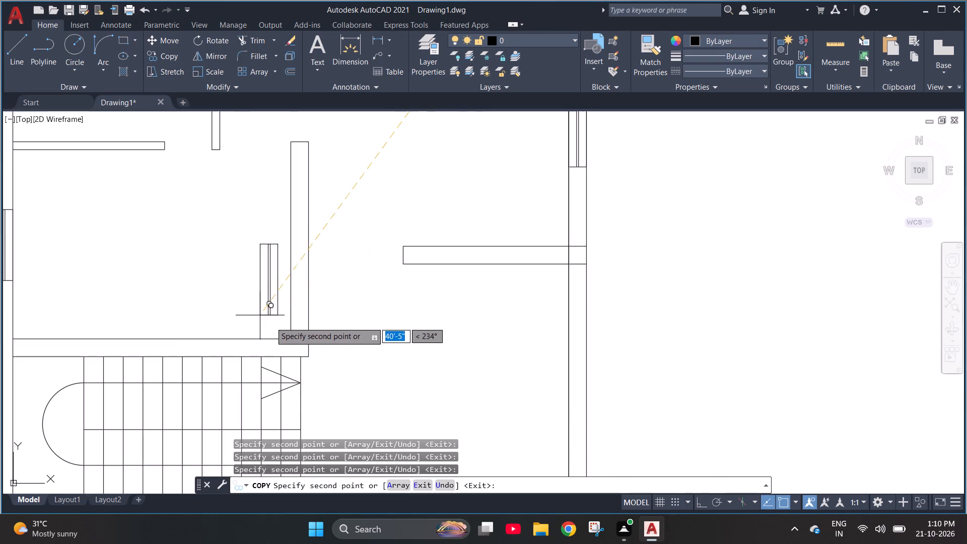
pyautogui.scroll(4, 288, 341)
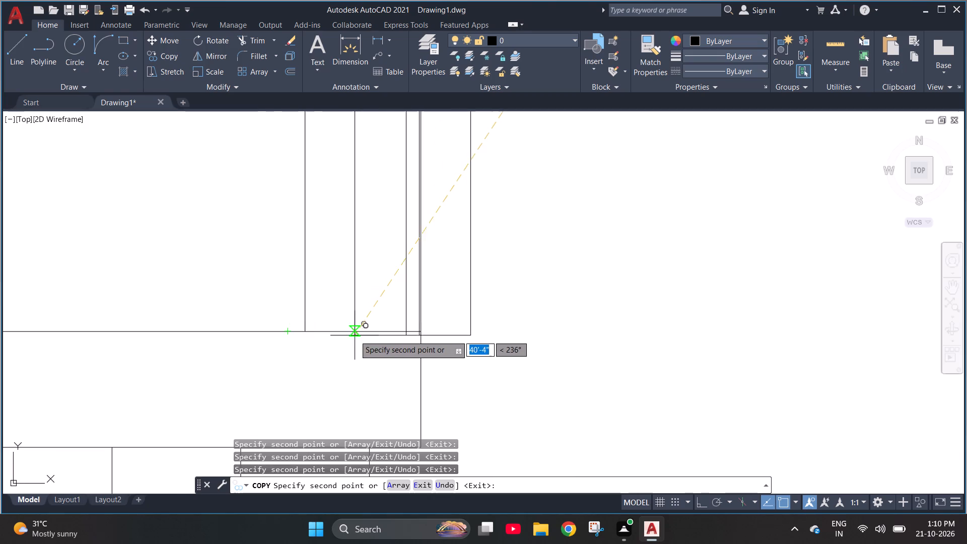
pyautogui.click(308, 331)
pyautogui.scroll(-4, 267, 352)
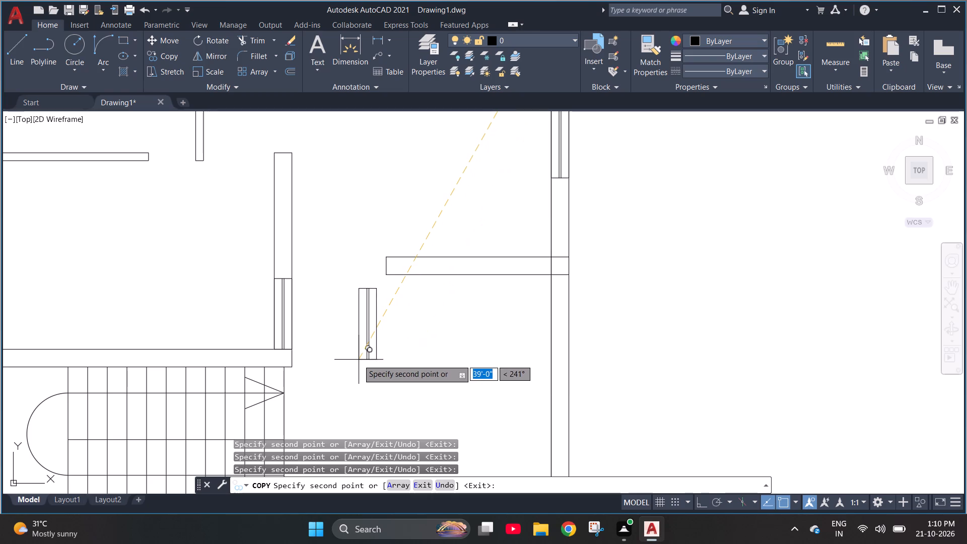
pyautogui.press('Escape')
# Rotate the source window symbol east of the plan 90° clockwise about its northeast corner, with Ortho on.
pyautogui.scroll(-3, 303, 372)
pyautogui.moveTo(457, 209); pyautogui.dragTo(449, 205)
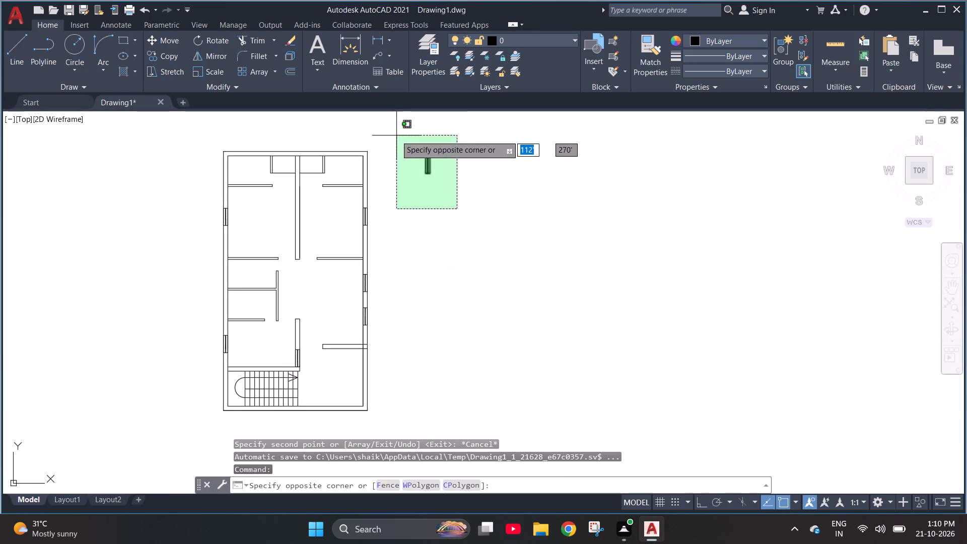
pyautogui.click(396, 135)
pyautogui.write('ro')
pyautogui.press('Return')
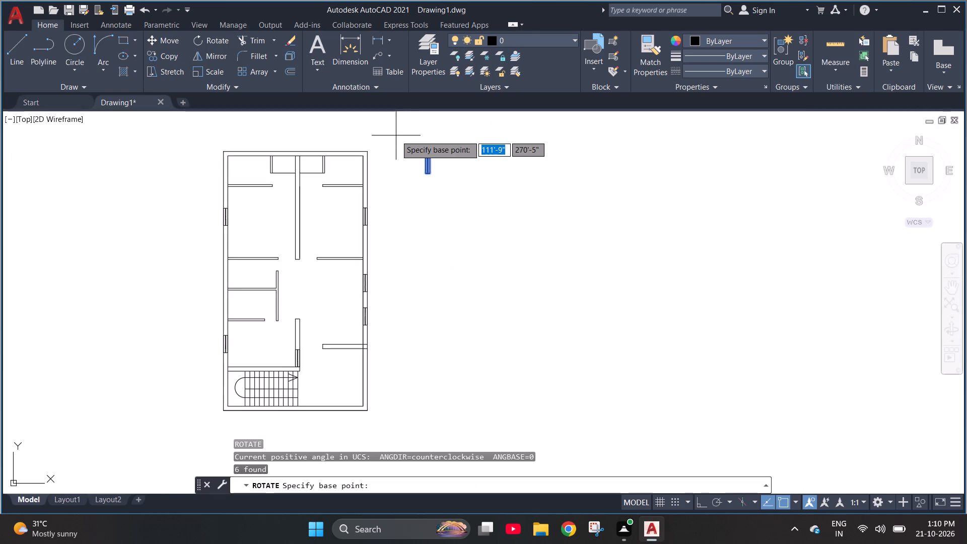
pyautogui.scroll(4, 417, 154)
pyautogui.click(501, 163)
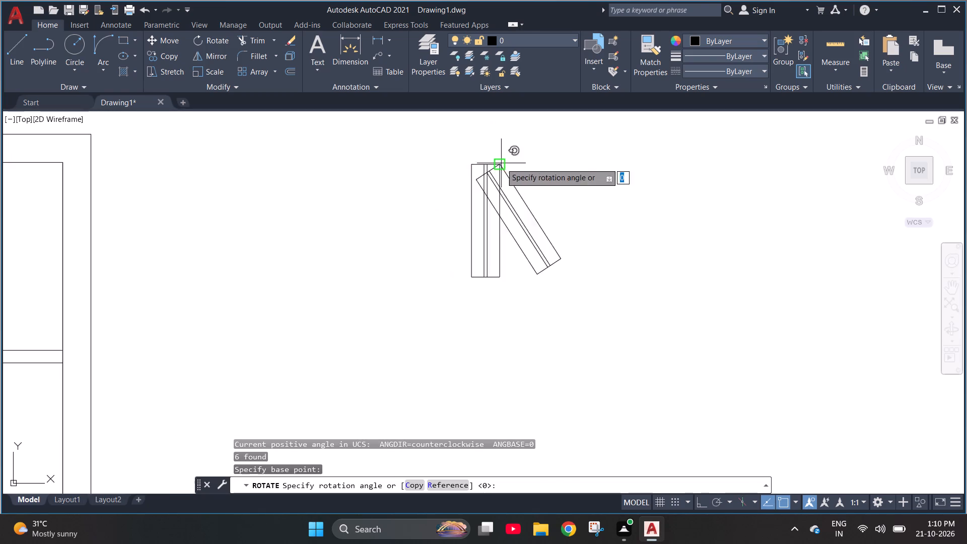
pyautogui.press('F8')
pyautogui.click(522, 262)
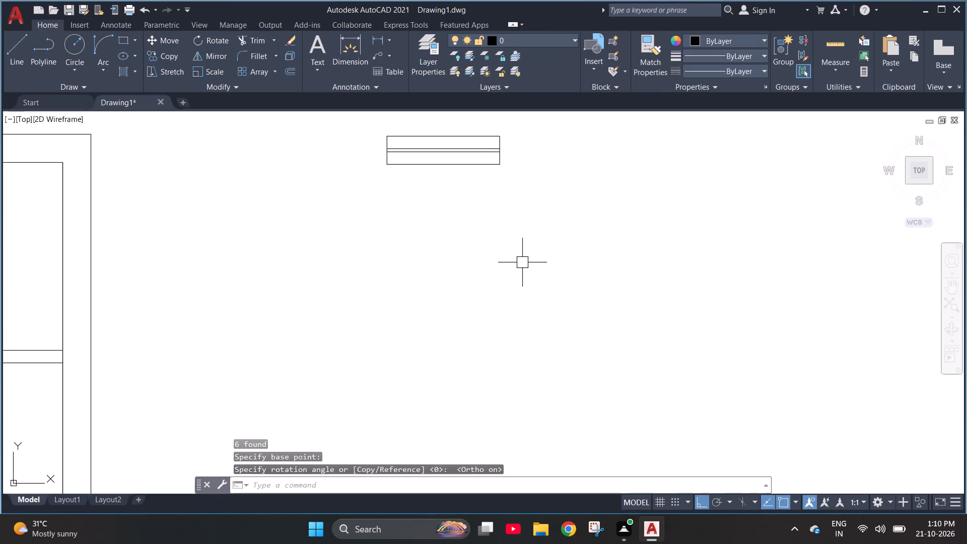
pyautogui.press('Escape')
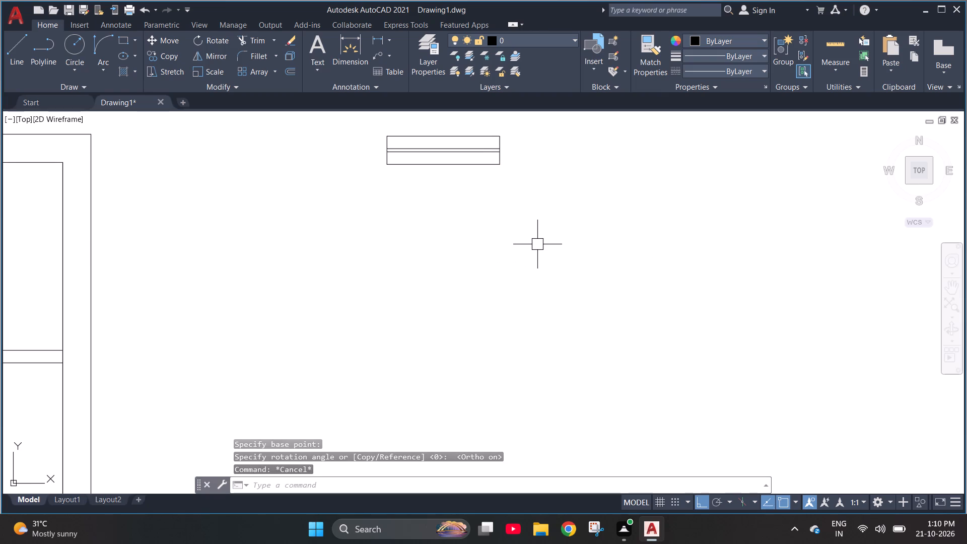
# Copy the horizontal window symbol from its southwest corner into the thick southeast partition, with Ortho off.
pyautogui.click(529, 246)
pyautogui.click(342, 98)
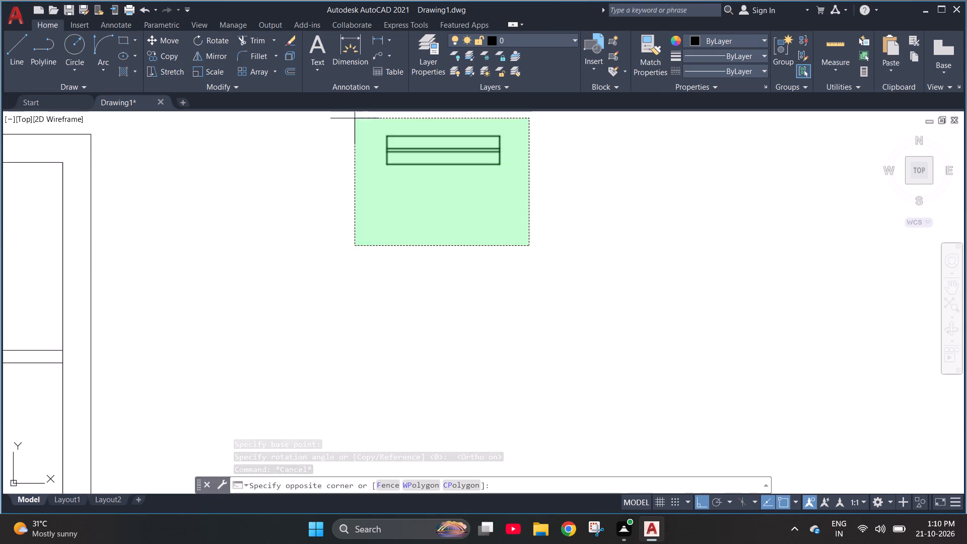
pyautogui.click(370, 126)
pyautogui.write('co')
pyautogui.press('Return')
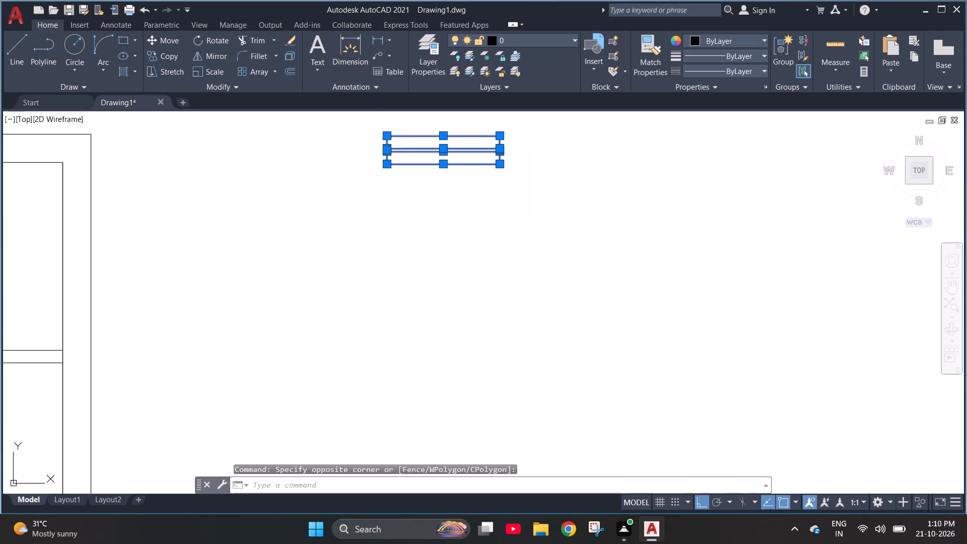
pyautogui.click(385, 166)
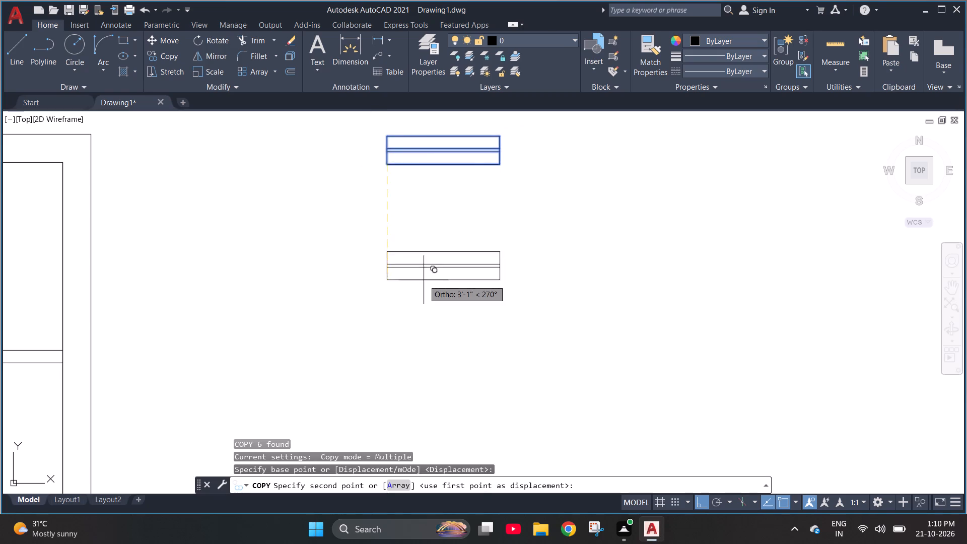
pyautogui.scroll(-3, 424, 281)
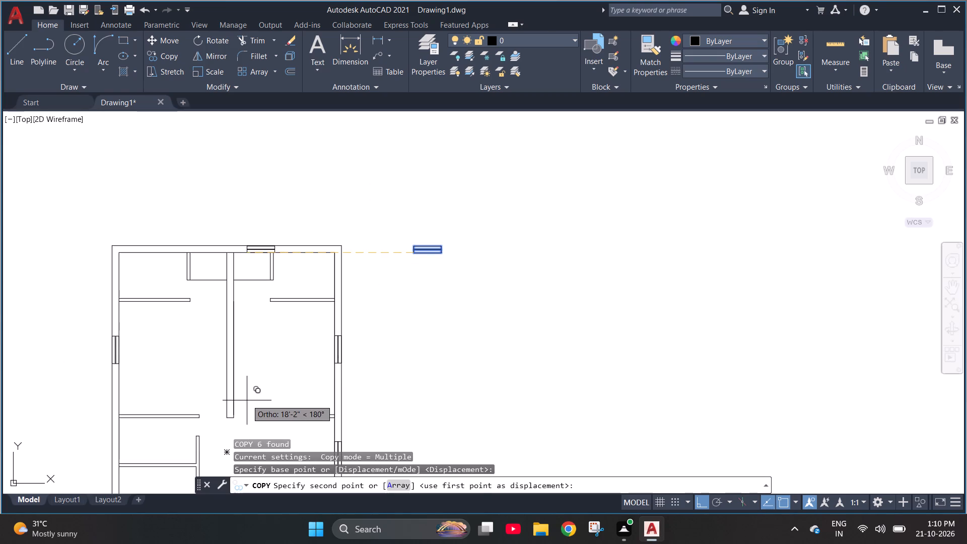
pyautogui.press('F8')
pyautogui.scroll(-1, 231, 280)
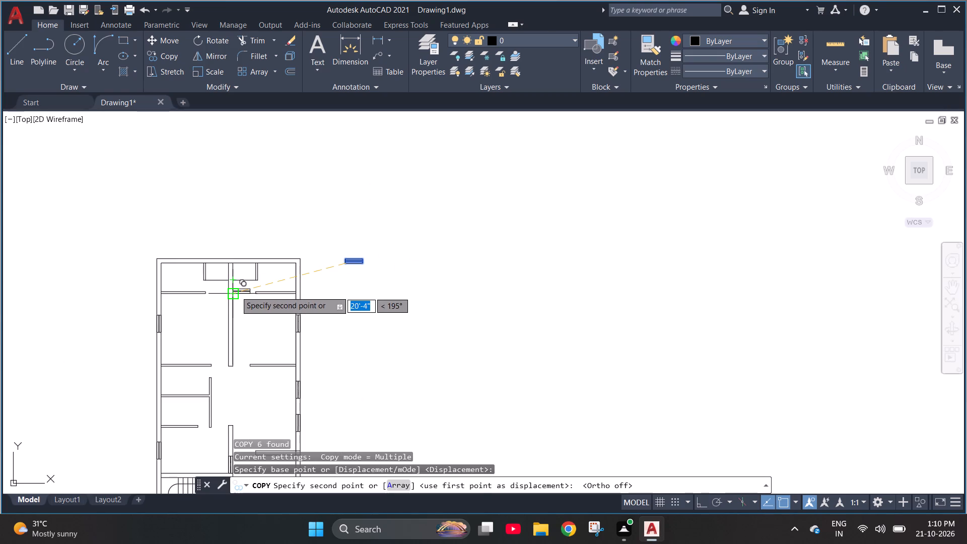
pyautogui.scroll(-2, 236, 291)
pyautogui.scroll(4, 240, 365)
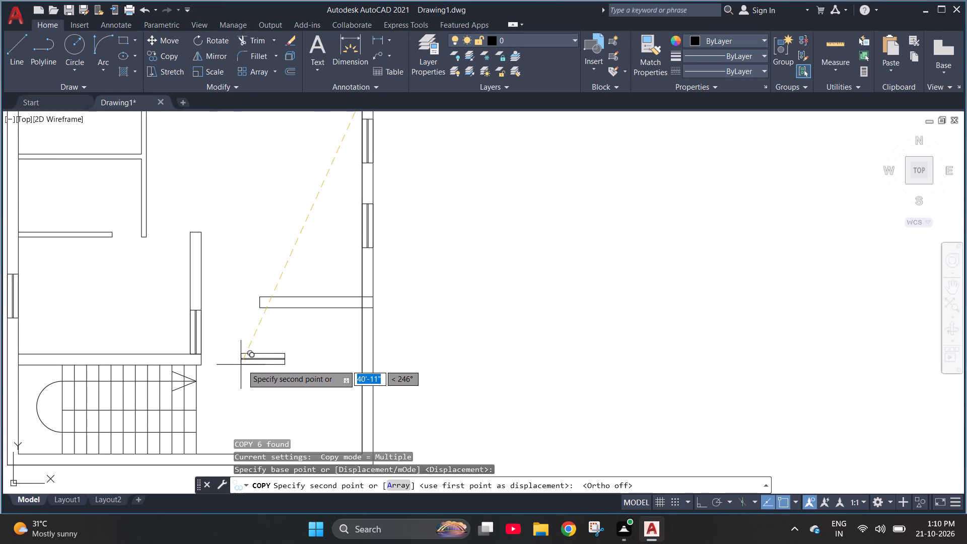
pyautogui.scroll(2, 244, 360)
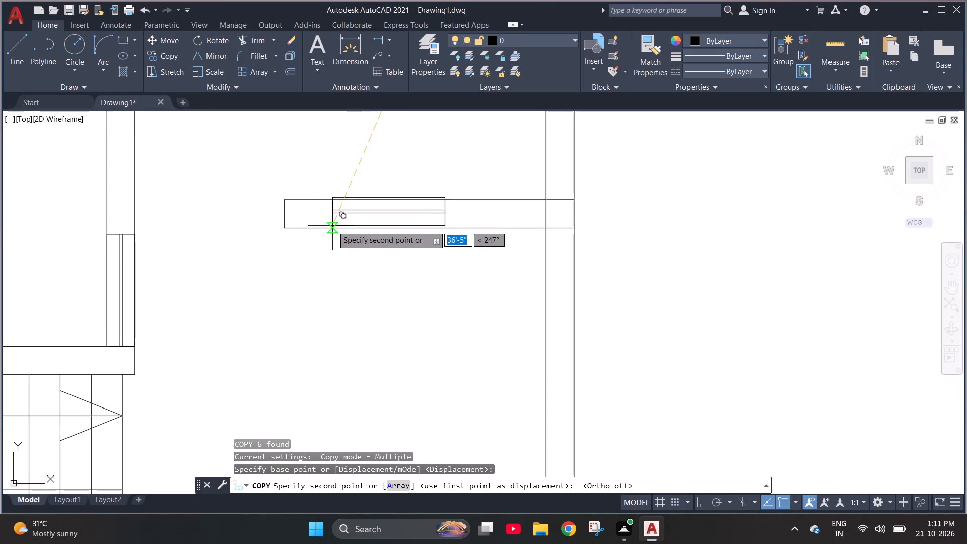
pyautogui.scroll(4, 333, 229)
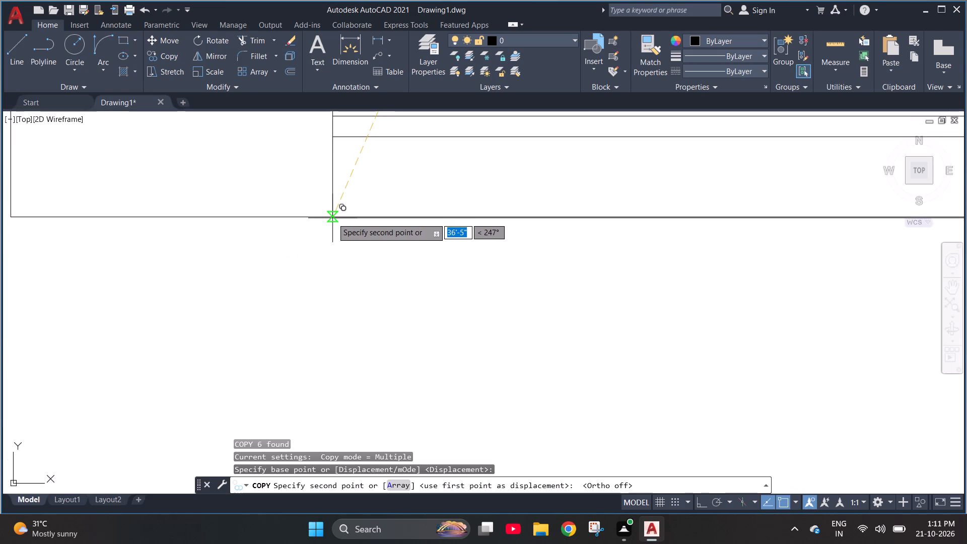
pyautogui.scroll(-2, 332, 218)
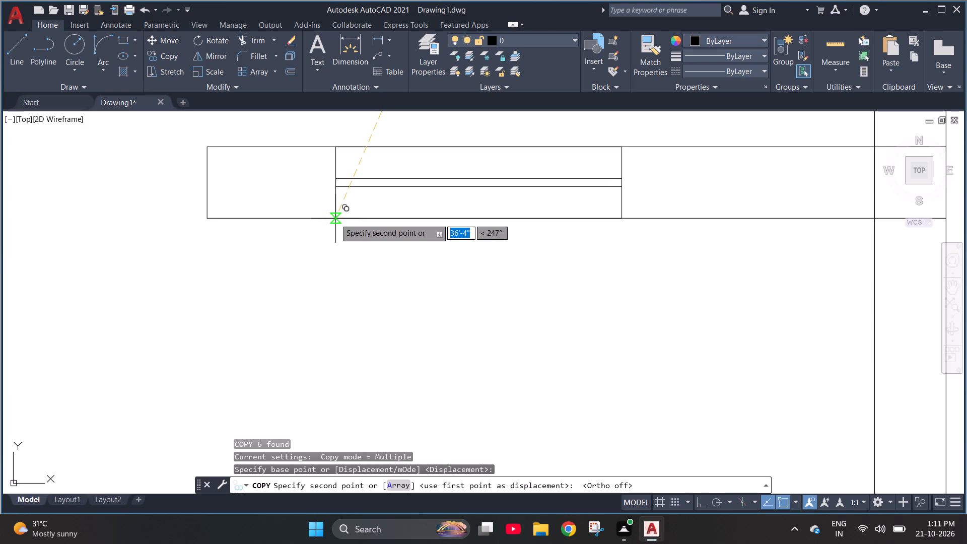
pyautogui.click(335, 219)
pyautogui.press('Escape')
pyautogui.scroll(-3, 375, 293)
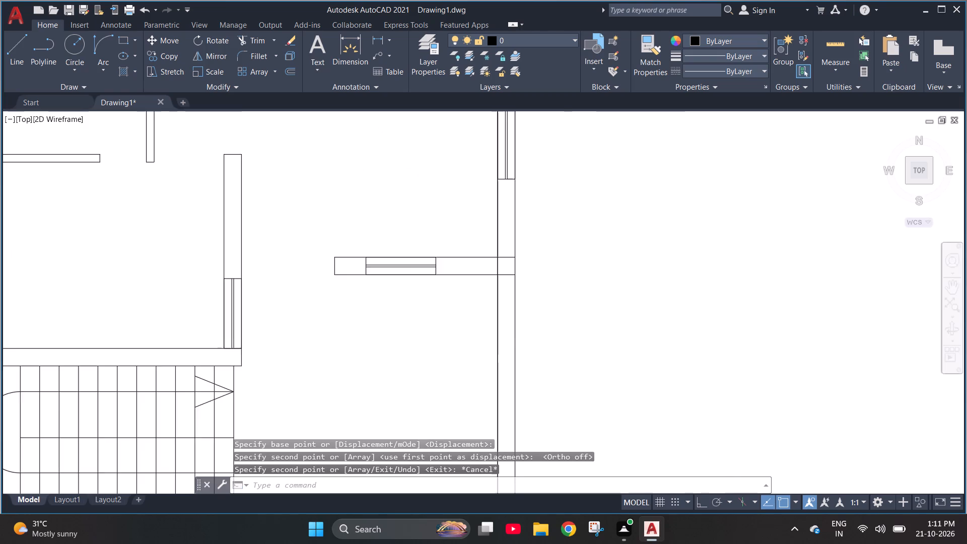
pyautogui.scroll(-4, 375, 293)
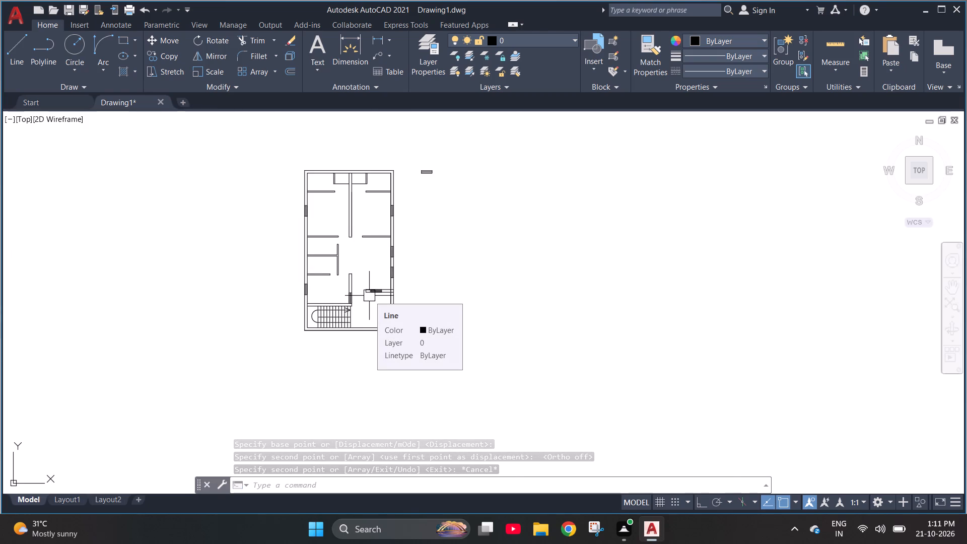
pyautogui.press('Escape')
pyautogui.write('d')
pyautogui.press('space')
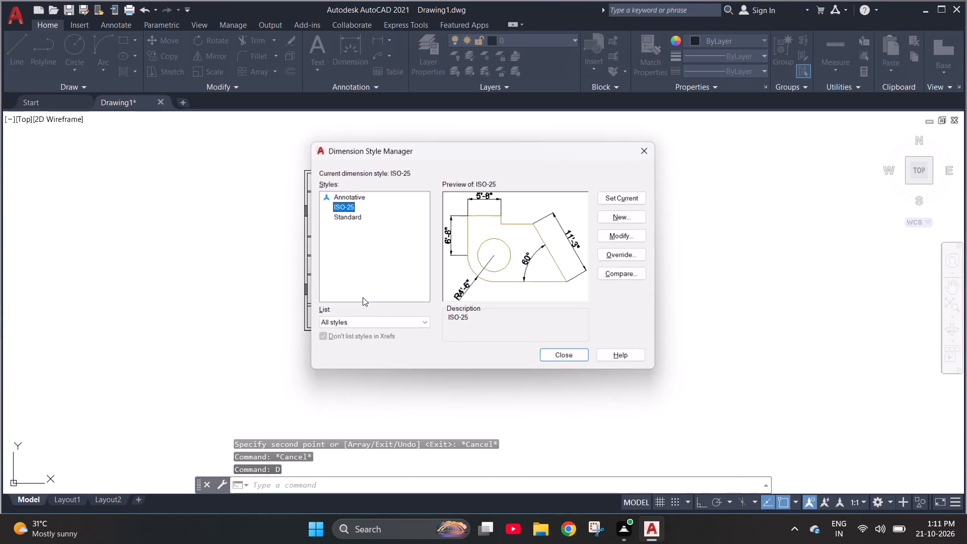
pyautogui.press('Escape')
# Open DesignCenter and display the blocks of Home - Space Planner.dwg.
pyautogui.write('dc')
pyautogui.press('space')
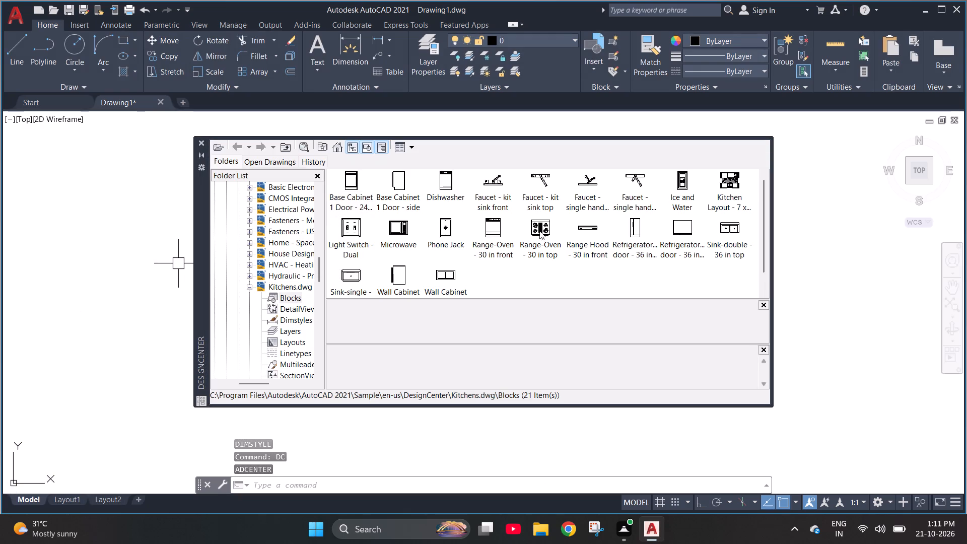
pyautogui.moveTo(538, 228); pyautogui.dragTo(337, 266)
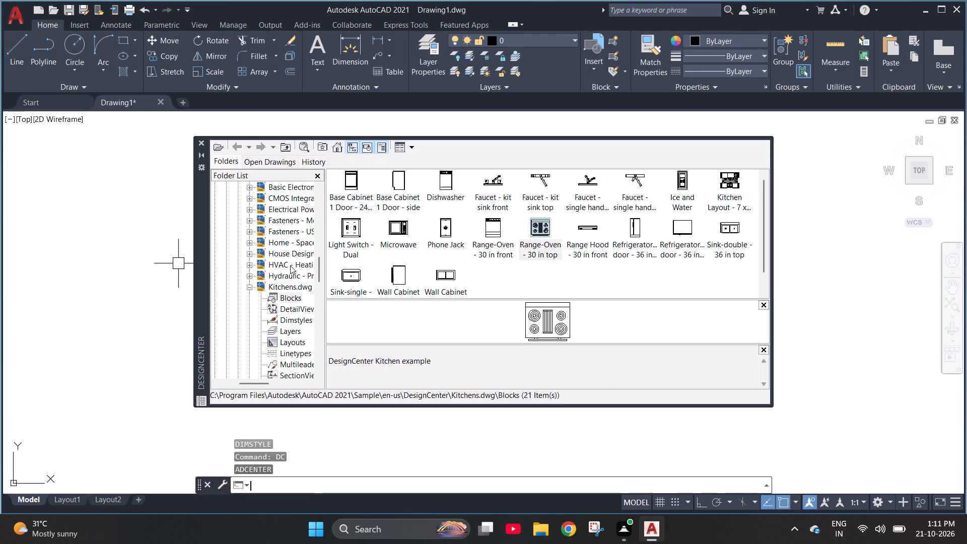
pyautogui.click(275, 265)
pyautogui.click(237, 238)
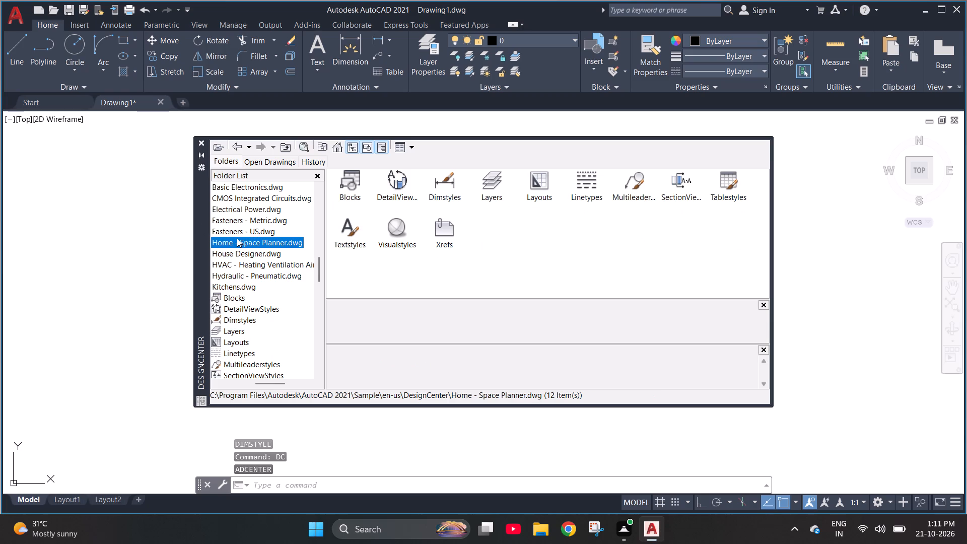
pyautogui.doubleClick(237, 238)
pyautogui.doubleClick(354, 184)
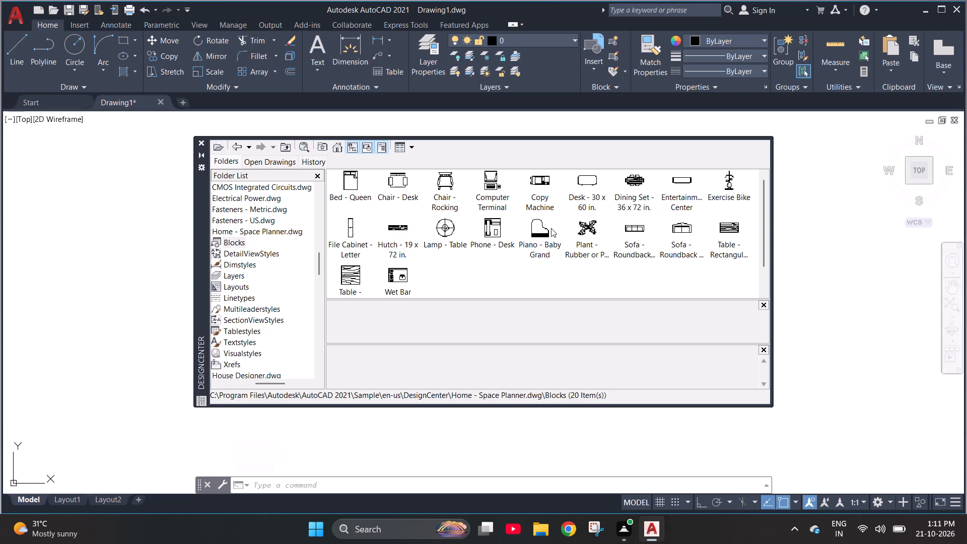
# Insert the Bed - Queen block in the empty area west of the plan.
pyautogui.moveTo(349, 185); pyautogui.dragTo(145, 197)
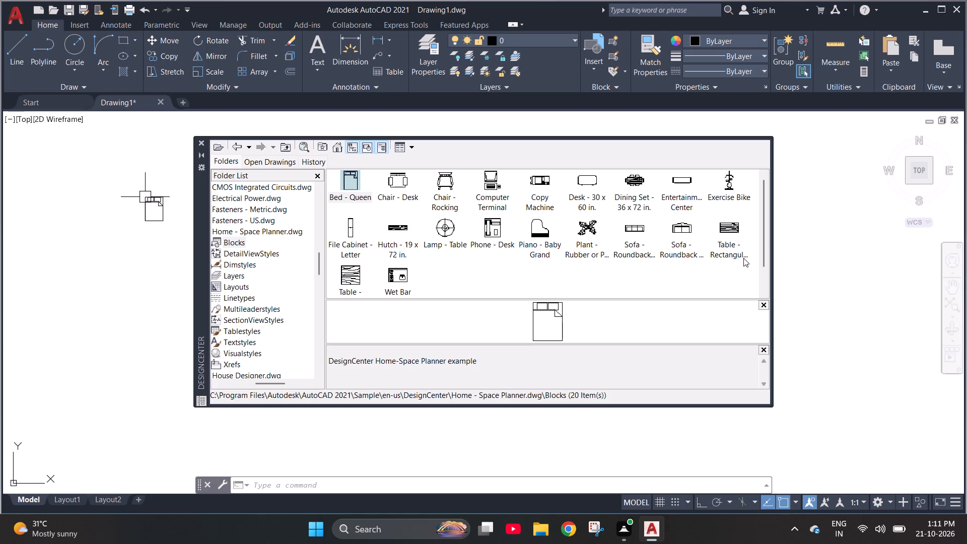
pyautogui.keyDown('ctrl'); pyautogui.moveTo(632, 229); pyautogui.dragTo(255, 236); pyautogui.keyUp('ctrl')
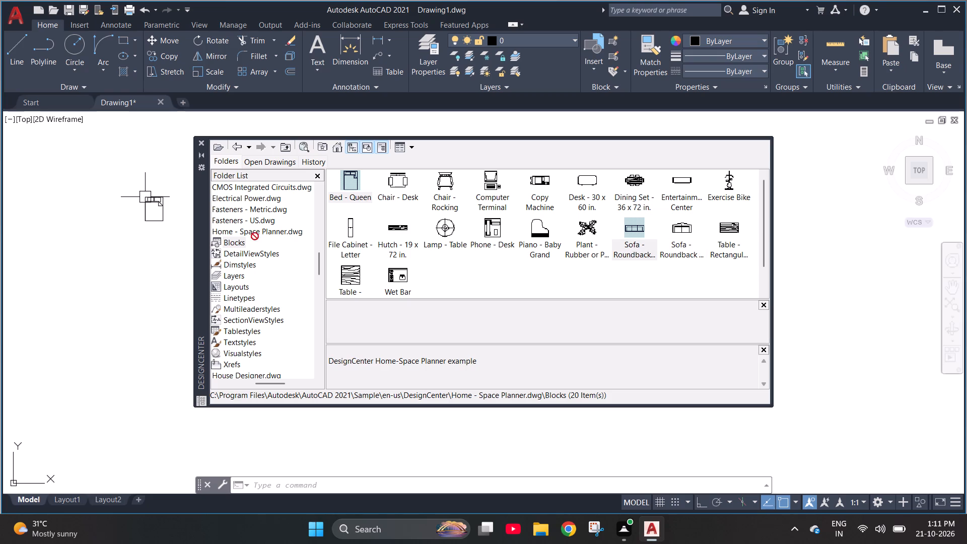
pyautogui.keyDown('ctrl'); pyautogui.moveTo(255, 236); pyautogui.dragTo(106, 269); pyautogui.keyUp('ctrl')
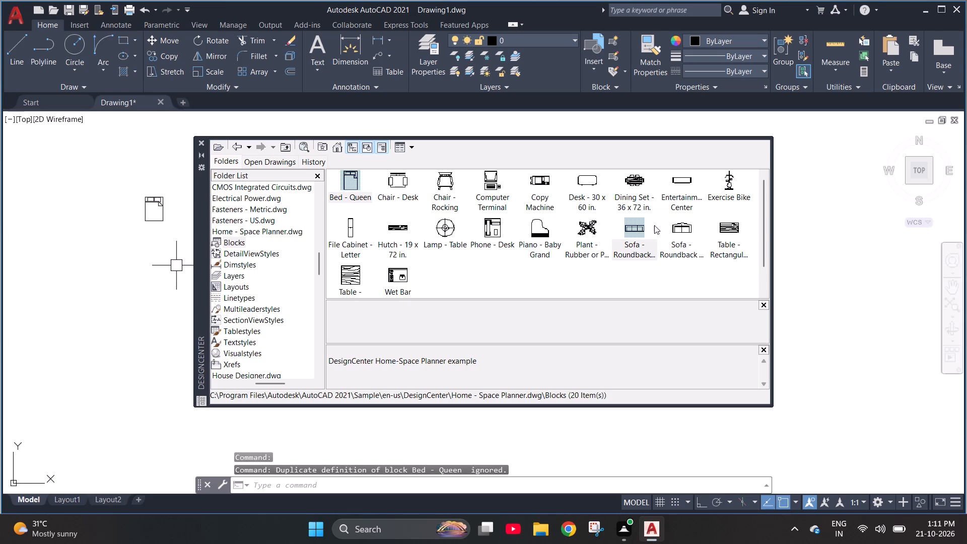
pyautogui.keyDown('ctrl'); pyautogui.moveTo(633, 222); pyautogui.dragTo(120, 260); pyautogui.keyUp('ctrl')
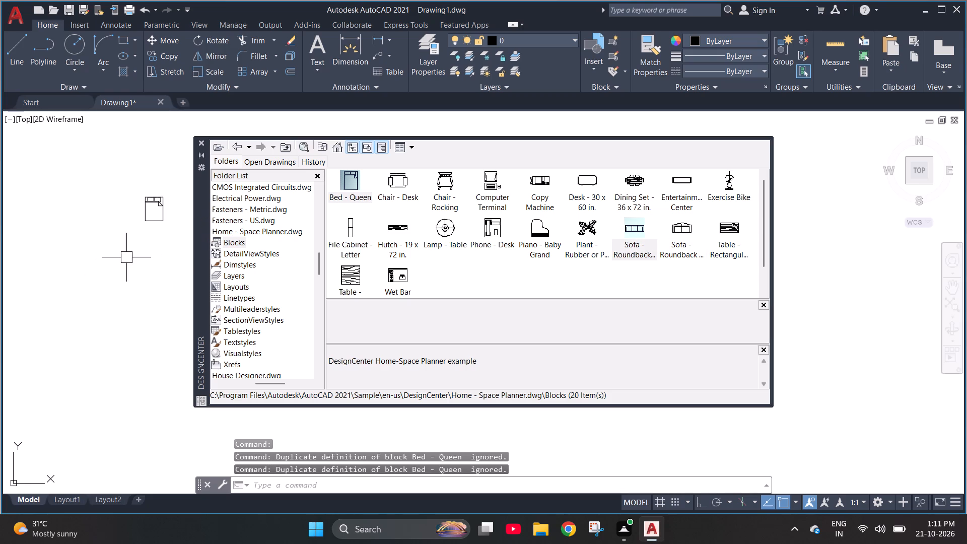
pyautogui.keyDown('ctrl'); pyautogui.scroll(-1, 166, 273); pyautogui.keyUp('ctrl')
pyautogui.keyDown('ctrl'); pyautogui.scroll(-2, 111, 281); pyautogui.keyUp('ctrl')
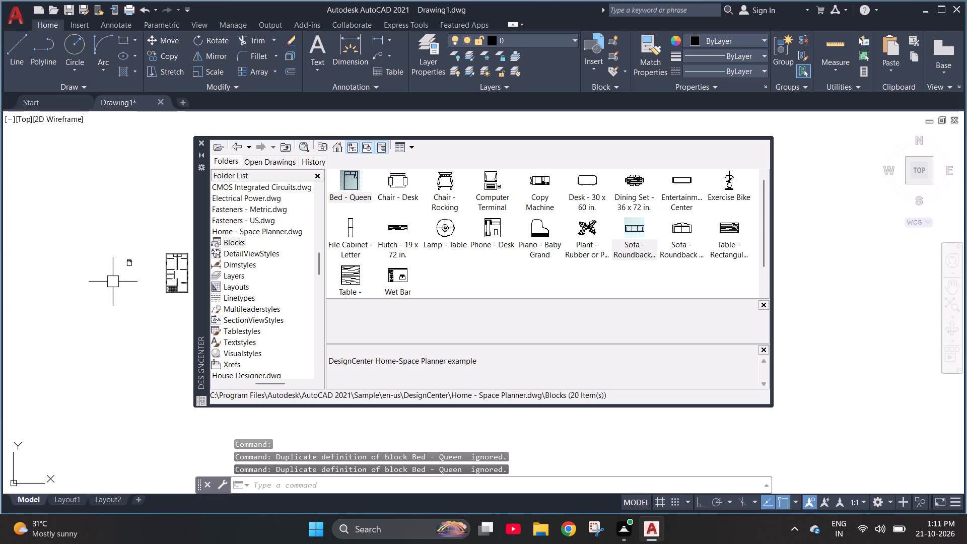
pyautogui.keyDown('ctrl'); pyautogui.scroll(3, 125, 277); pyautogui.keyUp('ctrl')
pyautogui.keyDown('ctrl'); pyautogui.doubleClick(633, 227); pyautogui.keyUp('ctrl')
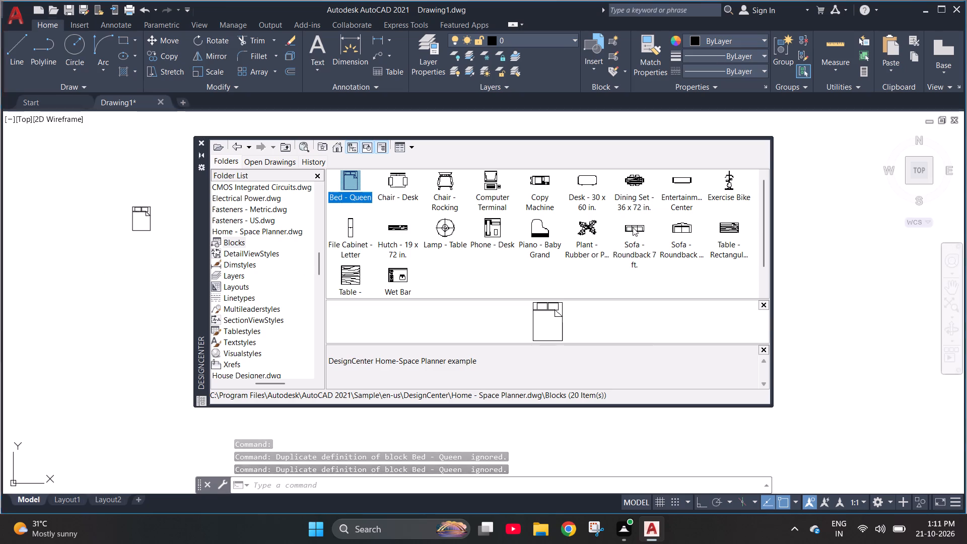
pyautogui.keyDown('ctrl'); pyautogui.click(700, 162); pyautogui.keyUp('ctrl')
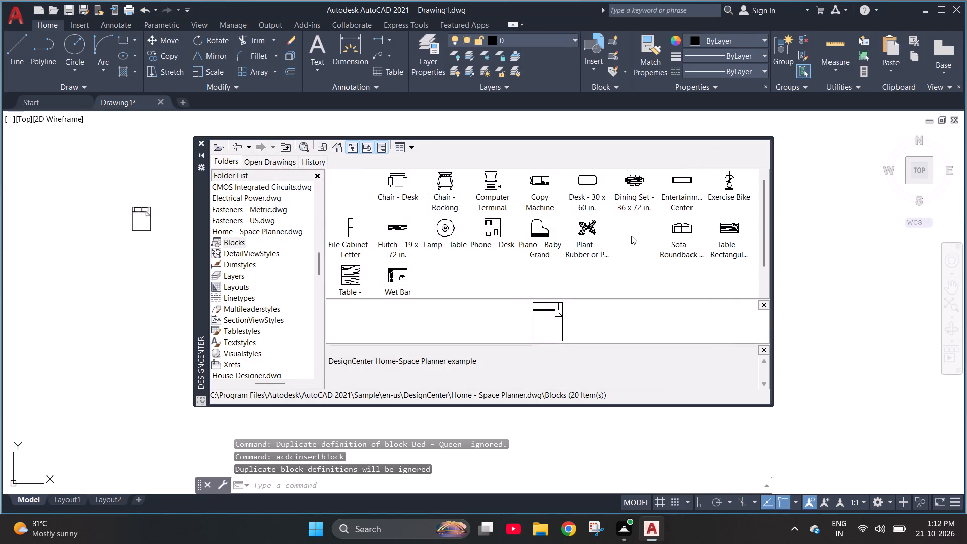
# Insert the Sofa - Roundback 7 ft. block at scale 1 and angle 0 in the empty area south of the bed.
pyautogui.keyDown('ctrl'); pyautogui.click(633, 229); pyautogui.keyUp('ctrl')
pyautogui.keyDown('ctrl'); pyautogui.doubleClick(633, 229); pyautogui.keyUp('ctrl')
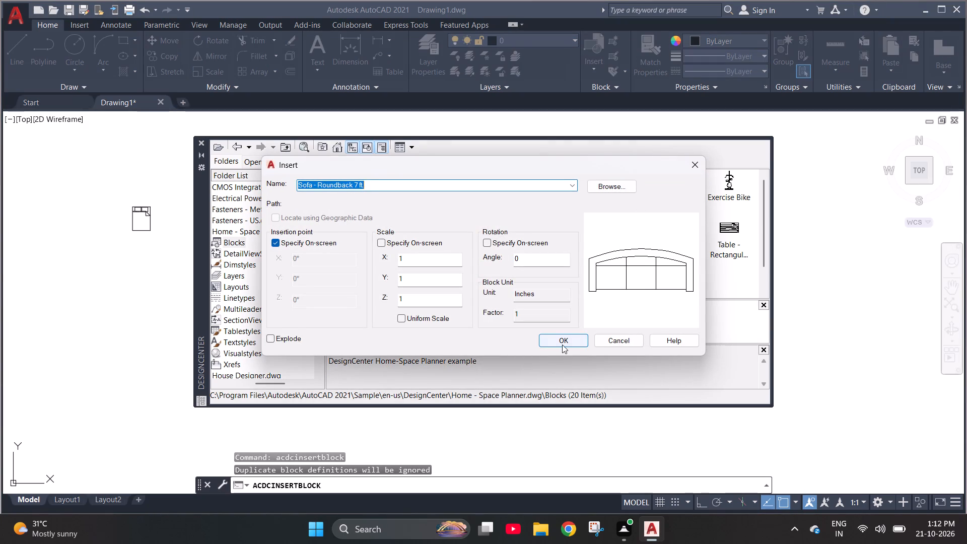
pyautogui.keyDown('ctrl'); pyautogui.click(562, 345); pyautogui.keyUp('ctrl')
pyautogui.keyDown('ctrl'); pyautogui.click(674, 232); pyautogui.keyUp('ctrl')
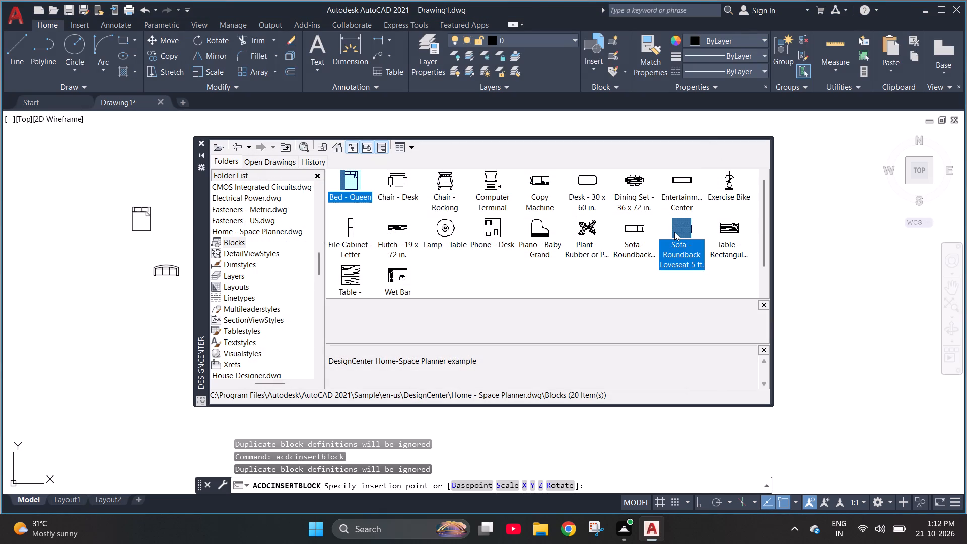
pyautogui.keyDown('ctrl'); pyautogui.moveTo(682, 225); pyautogui.dragTo(98, 329); pyautogui.keyUp('ctrl')
pyautogui.keyDown('ctrl'); pyautogui.click(141, 314); pyautogui.keyUp('ctrl')
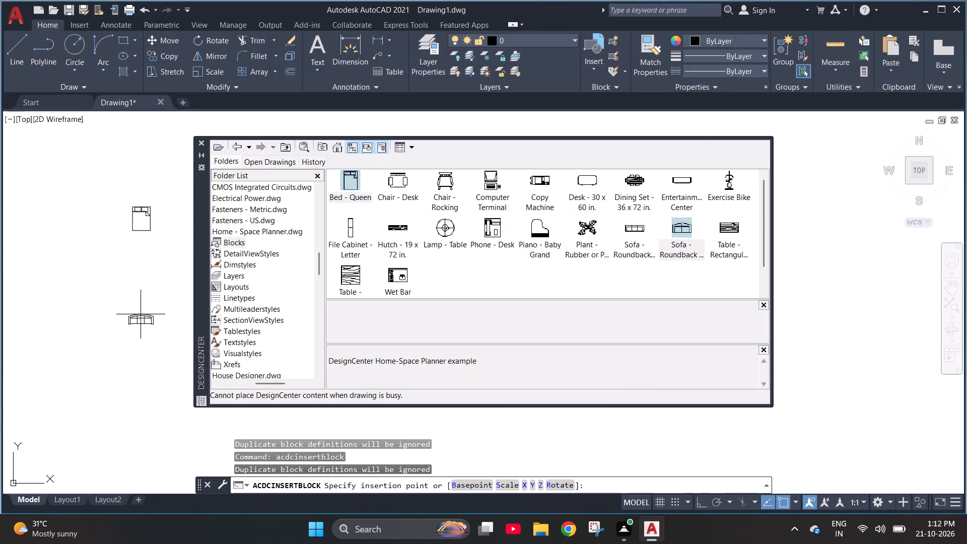
pyautogui.keyDown('ctrl'); pyautogui.scroll(-2, 195, 299); pyautogui.keyUp('ctrl')
pyautogui.keyDown('ctrl'); pyautogui.scroll(-1, 151, 308); pyautogui.keyUp('ctrl')
pyautogui.keyDown('ctrl'); pyautogui.scroll(1, 149, 307); pyautogui.keyUp('ctrl')
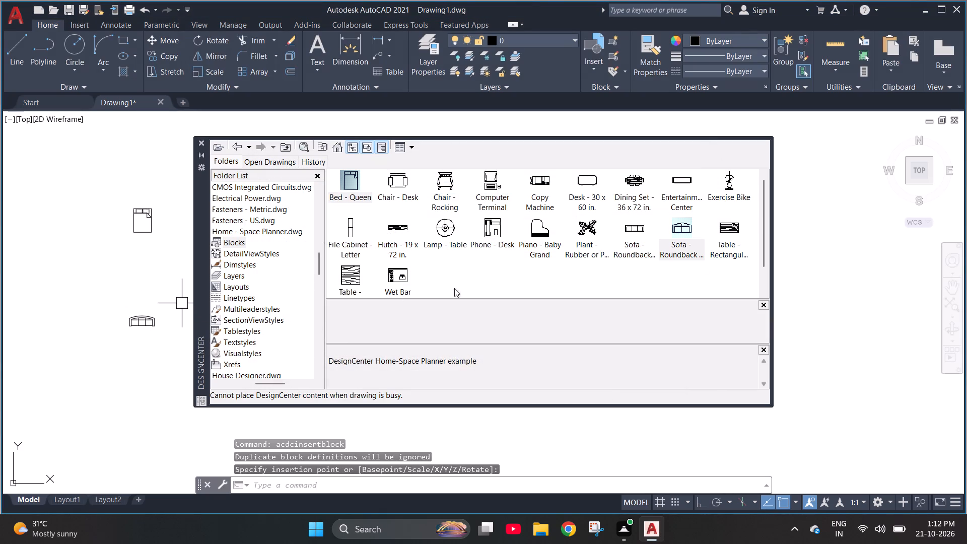
# Insert a second Sofa - Roundback 7 ft. block southeast of the bed, between the bed and the first sofa.
pyautogui.keyDown('ctrl'); pyautogui.click(646, 231); pyautogui.keyUp('ctrl')
pyautogui.keyDown('ctrl'); pyautogui.scroll(1, 635, 228); pyautogui.keyUp('ctrl')
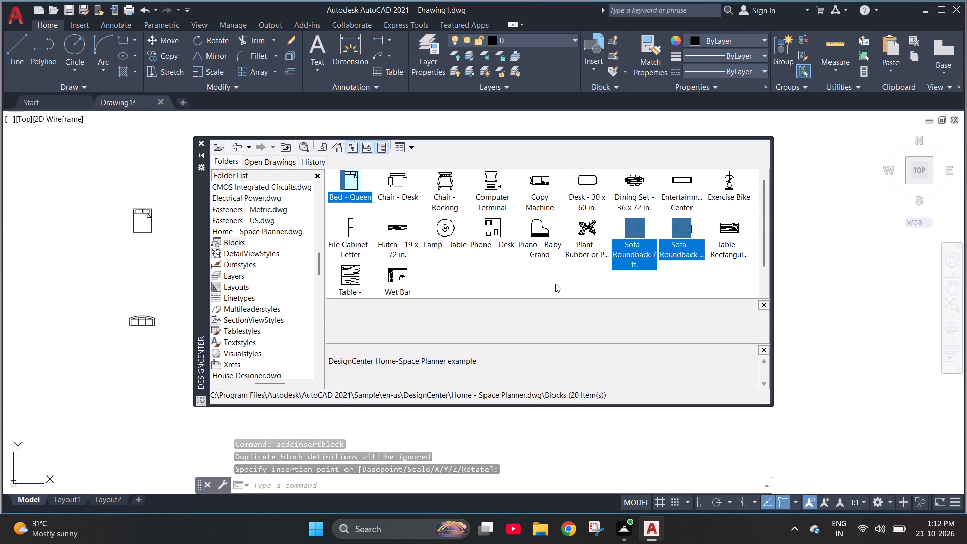
pyautogui.press('Escape')
pyautogui.click(554, 282)
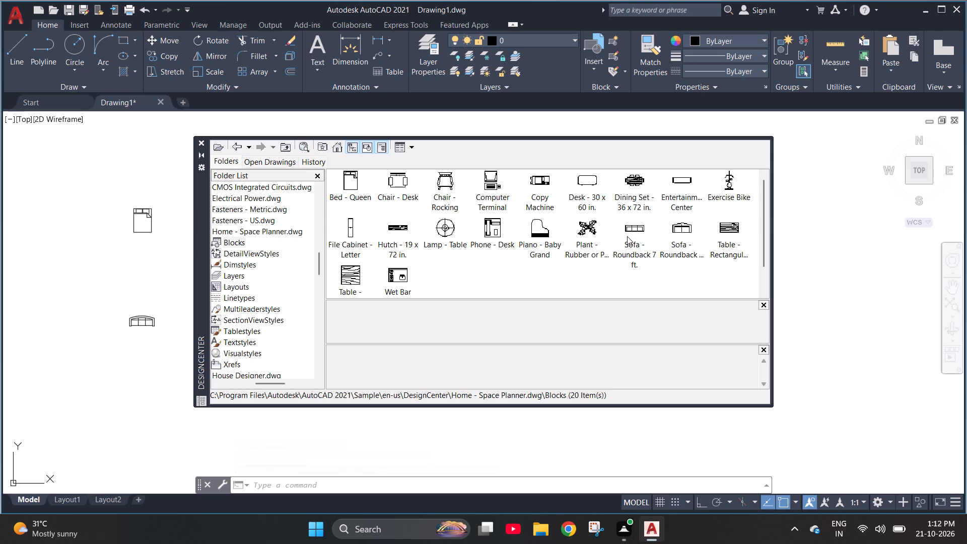
pyautogui.moveTo(634, 226); pyautogui.dragTo(174, 255)
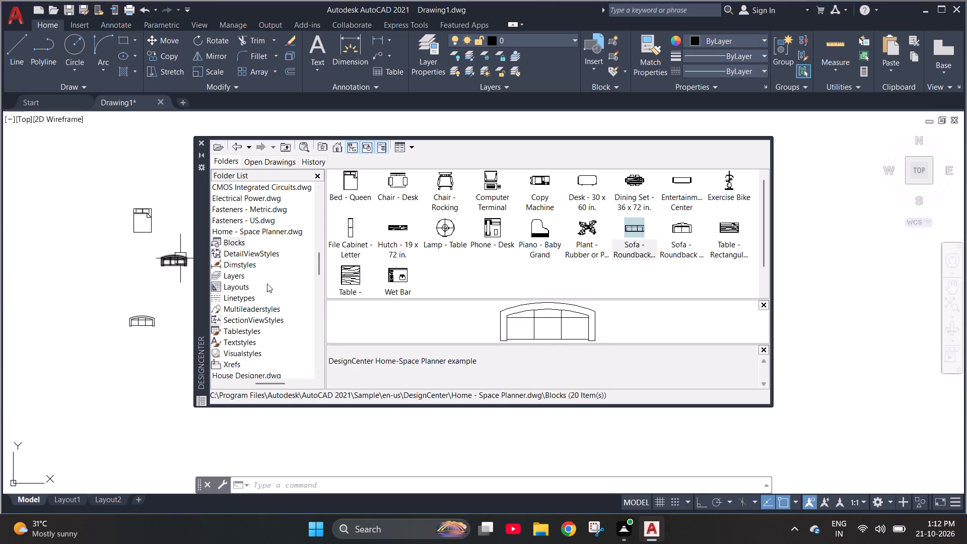
# Insert the Range-Oven - 30 in top and Range-Oven - 30 in front blocks from Kitchens.dwg southwest of the bed.
pyautogui.scroll(-1, 266, 322)
pyautogui.click(227, 243)
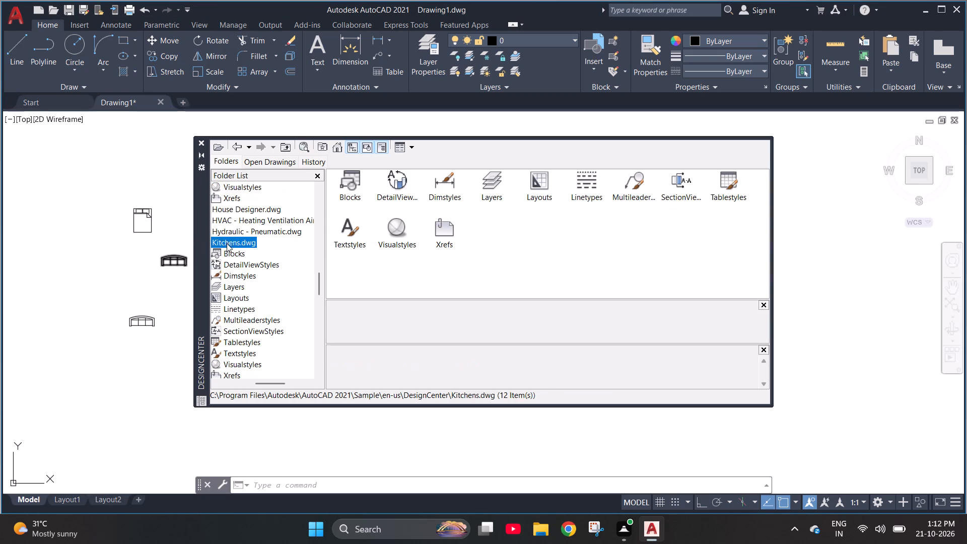
pyautogui.doubleClick(233, 254)
pyautogui.moveTo(538, 227); pyautogui.dragTo(480, 218)
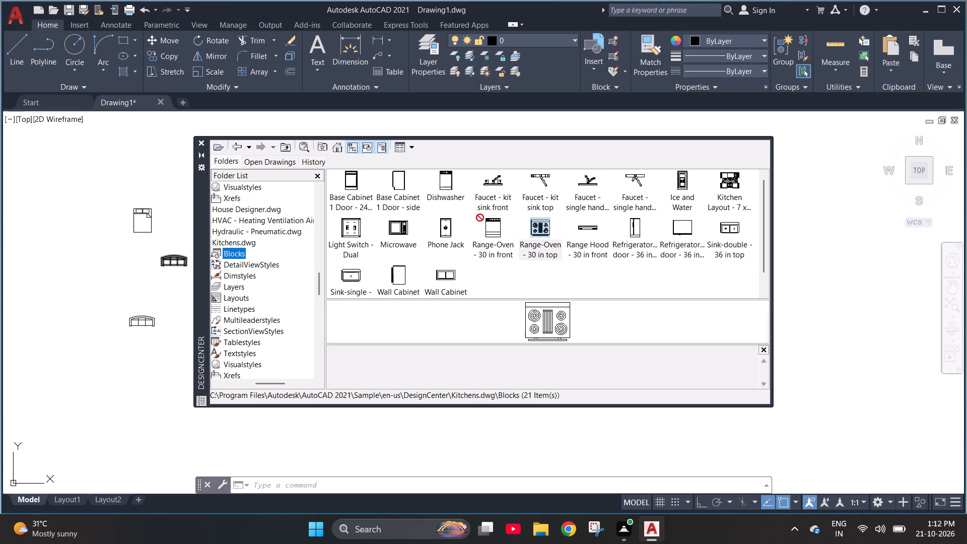
pyautogui.moveTo(480, 218); pyautogui.dragTo(117, 286)
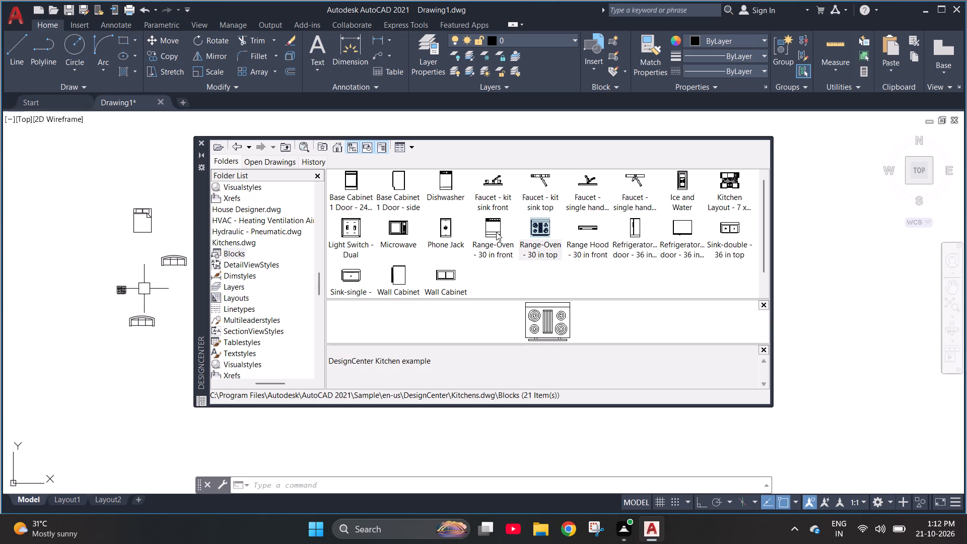
pyautogui.moveTo(487, 234); pyautogui.dragTo(91, 263)
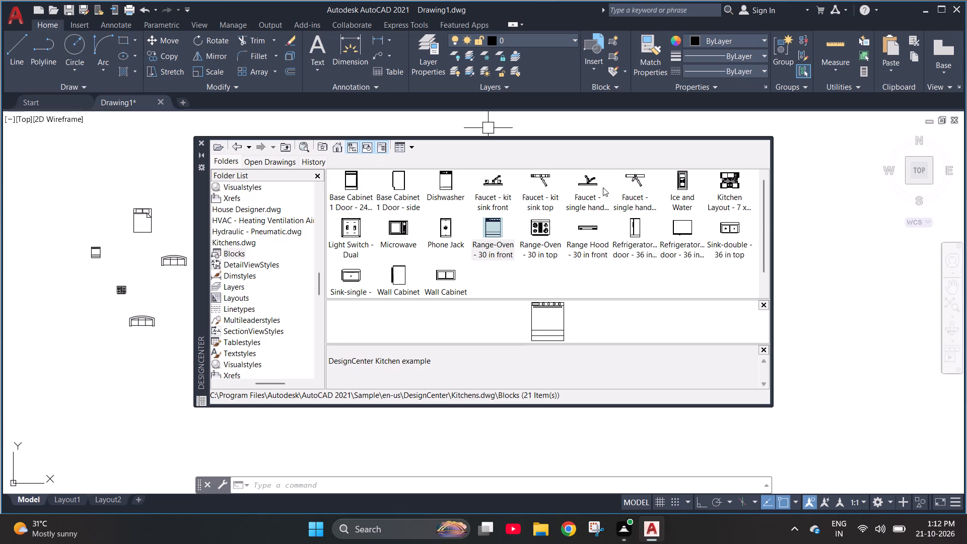
# Insert the Sink-double - 36 in top block east of the top-view range, between the two sofas.
pyautogui.scroll(2, 588, 176)
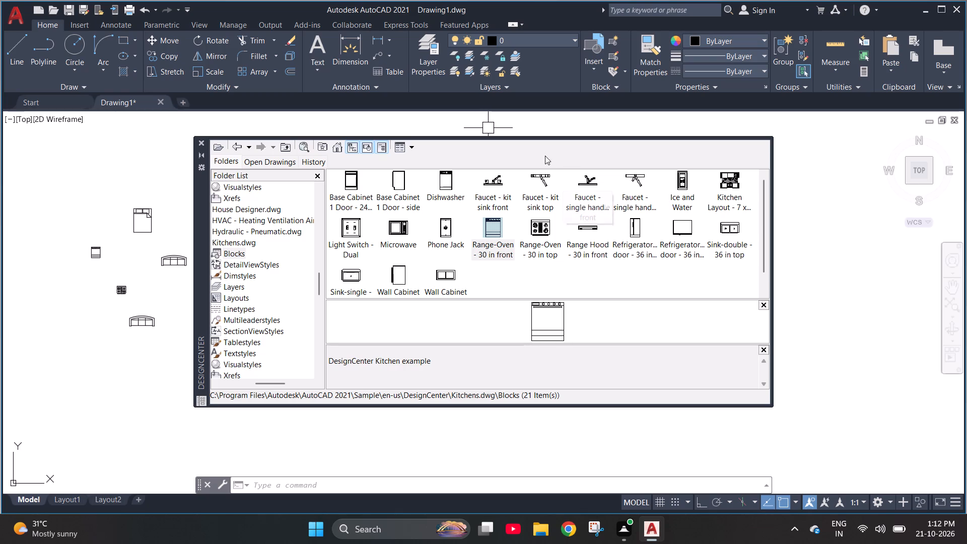
pyautogui.keyDown('ctrl'); pyautogui.scroll(2, 546, 163); pyautogui.keyUp('ctrl')
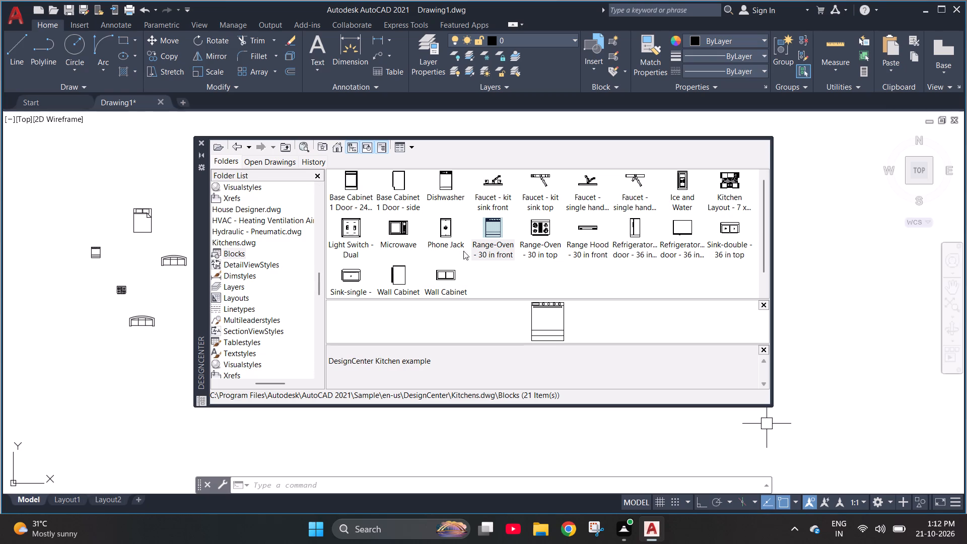
pyautogui.moveTo(732, 236); pyautogui.dragTo(156, 285)
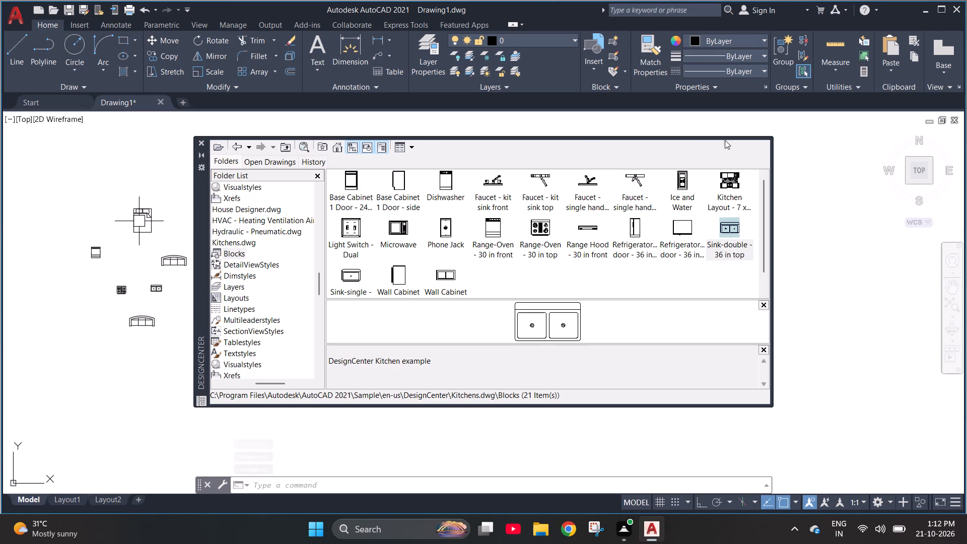
# Insert the Toilet - top block from House Designer.dwg in the empty area north of the bed.
pyautogui.scroll(2, 292, 289)
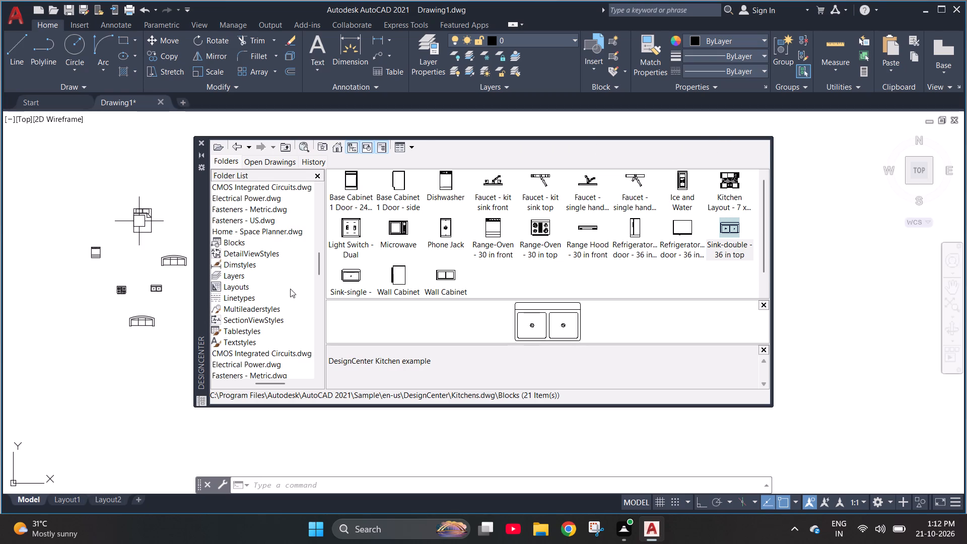
pyautogui.scroll(-1, 280, 294)
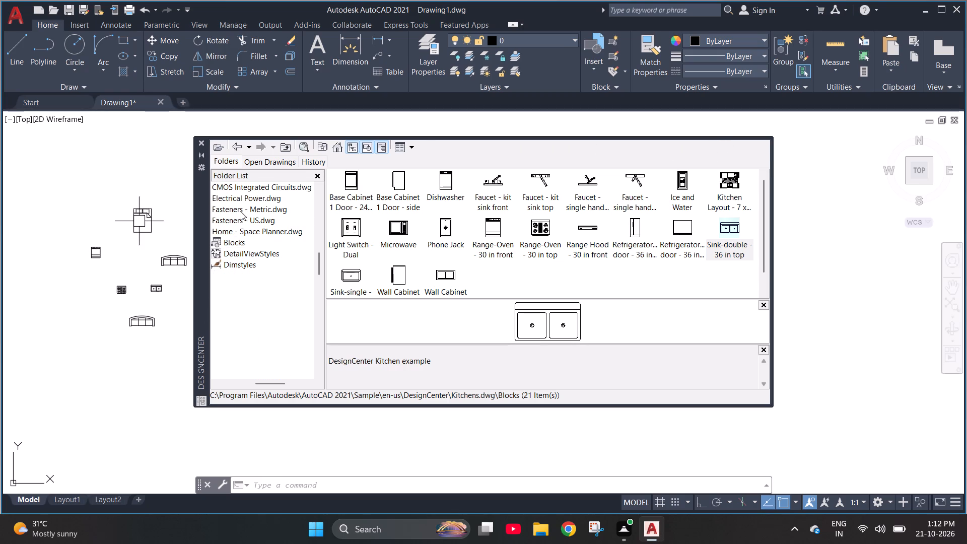
pyautogui.scroll(-1, 263, 242)
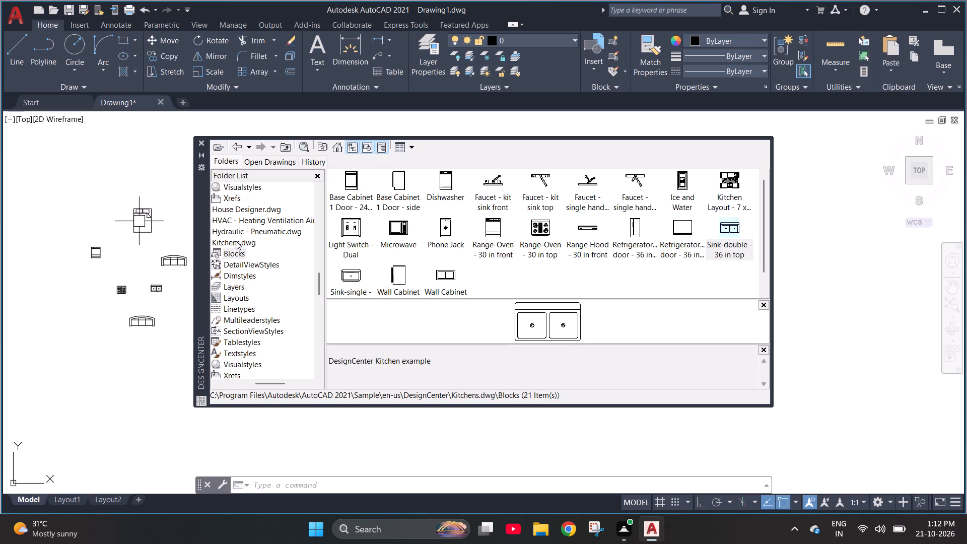
pyautogui.click(242, 213)
pyautogui.doubleClick(347, 183)
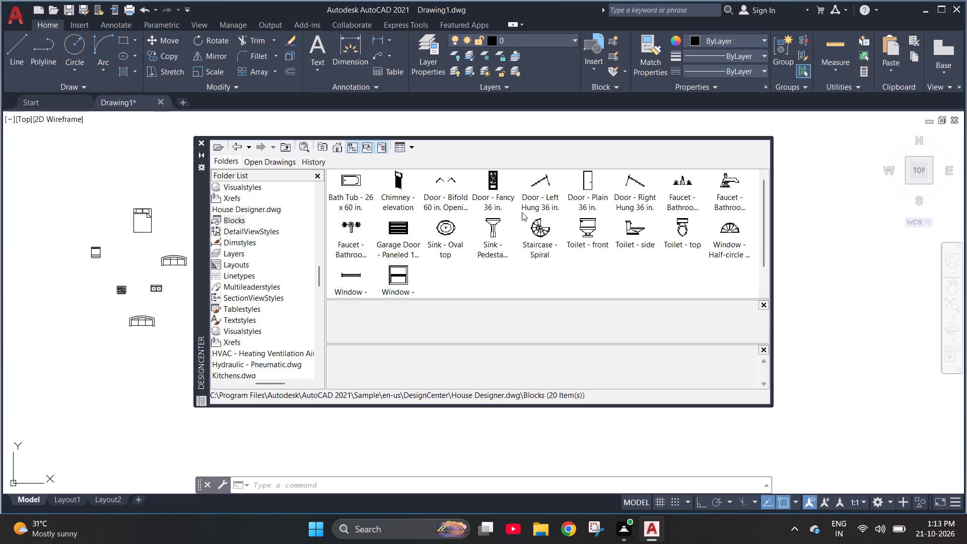
pyautogui.moveTo(681, 220); pyautogui.dragTo(359, 186)
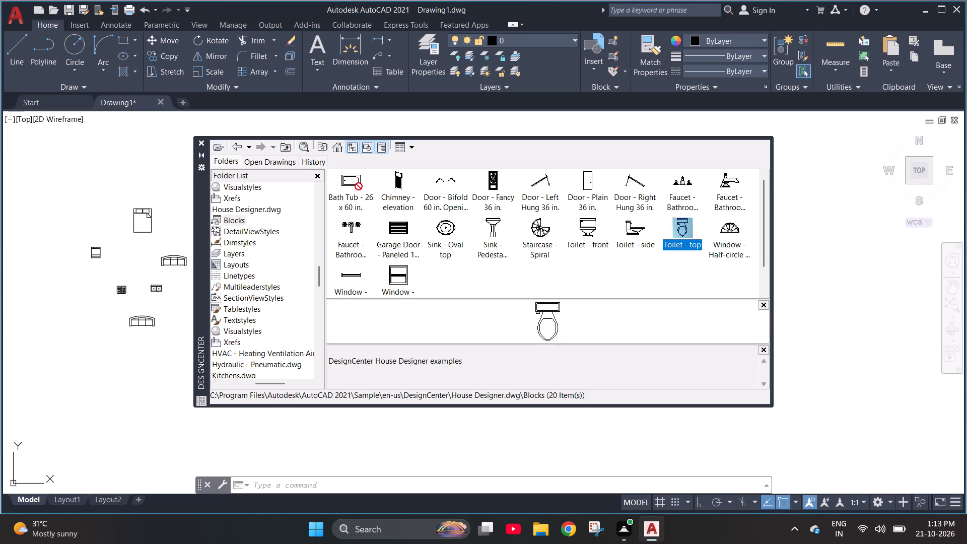
pyautogui.moveTo(359, 186); pyautogui.dragTo(139, 171)
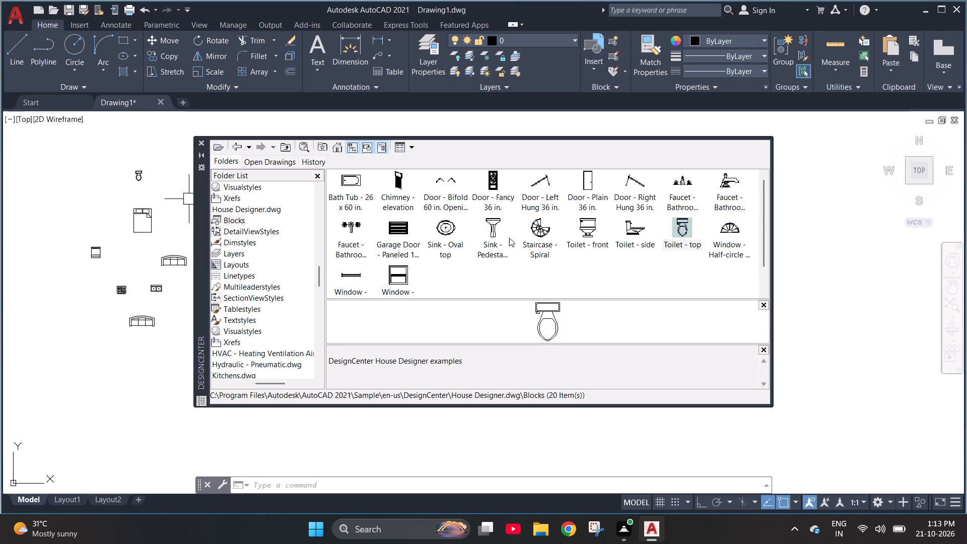
# Insert the top-view bathroom faucet block northwest of the bed and close DesignCenter.
pyautogui.moveTo(350, 222); pyautogui.dragTo(74, 164)
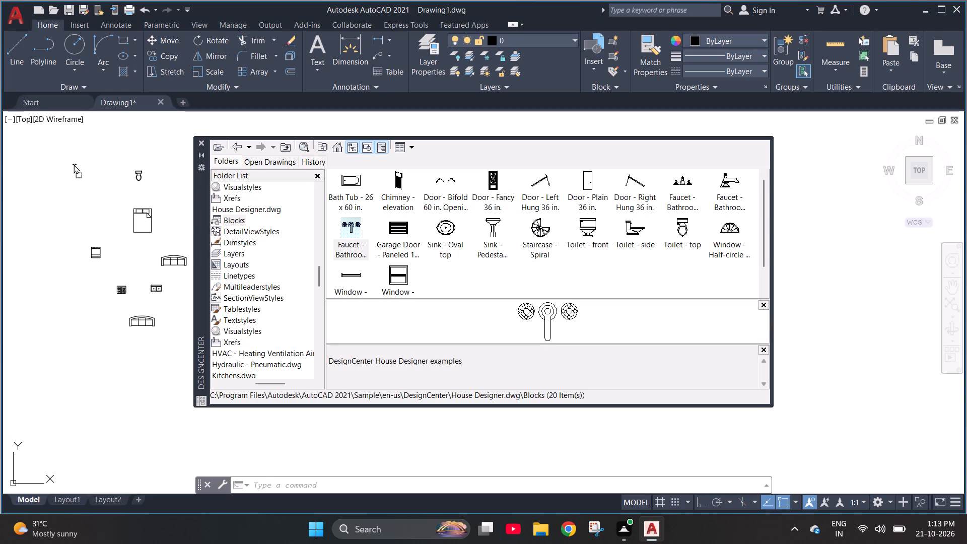
pyautogui.moveTo(74, 164); pyautogui.dragTo(113, 187)
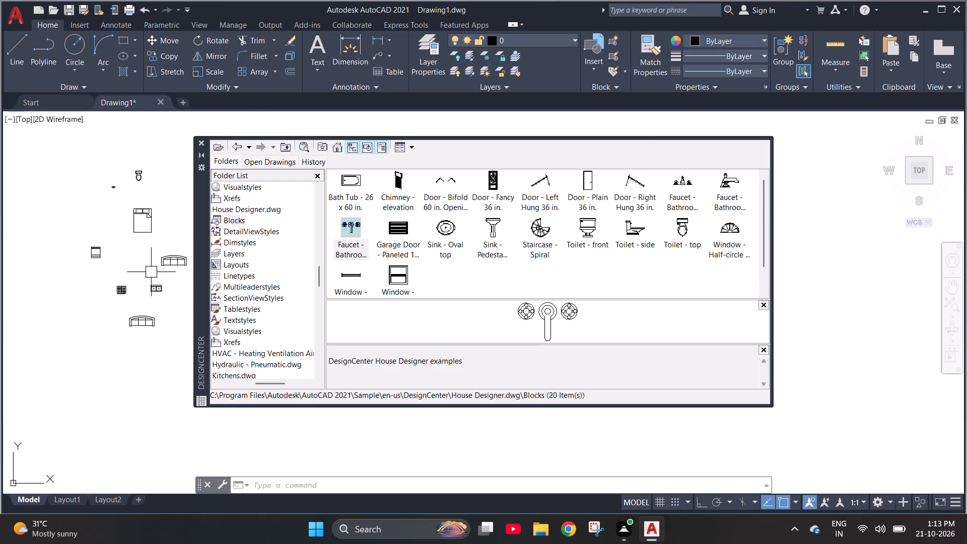
pyautogui.click(201, 143)
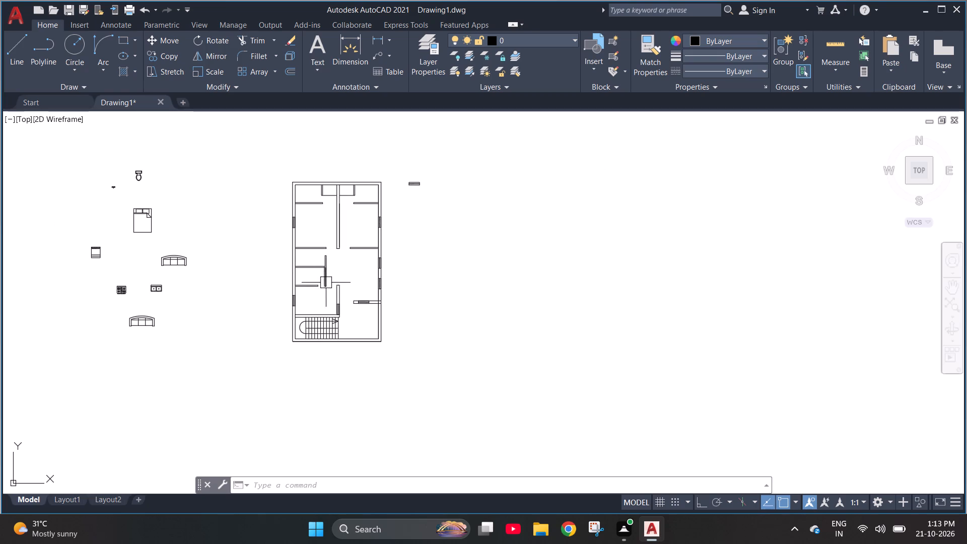
# Move the queen bed by its northwest grip about 37'-2" east, to just outside the plan's west wall.
pyautogui.scroll(3, 341, 333)
pyautogui.scroll(-1, 341, 333)
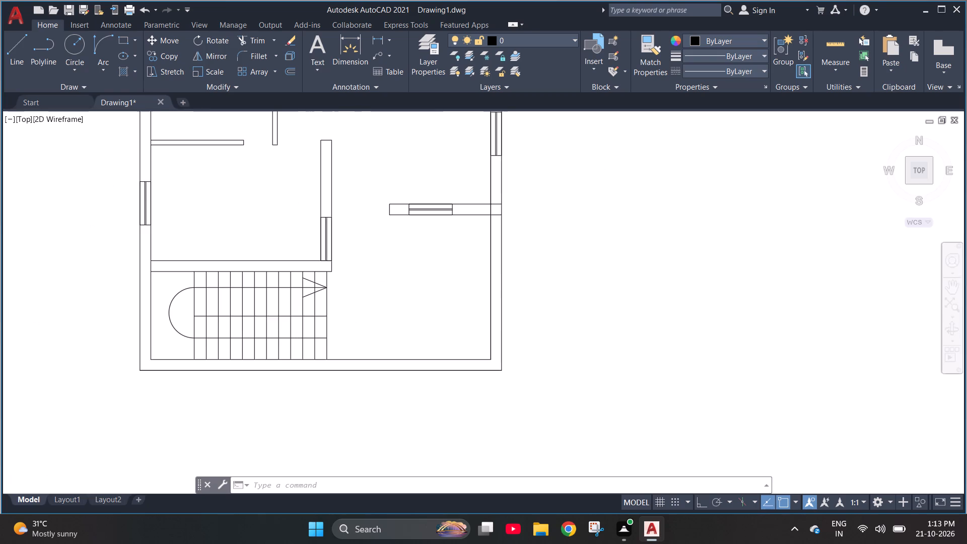
pyautogui.scroll(-1, 341, 333)
pyautogui.scroll(-1, 144, 284)
pyautogui.click(66, 202)
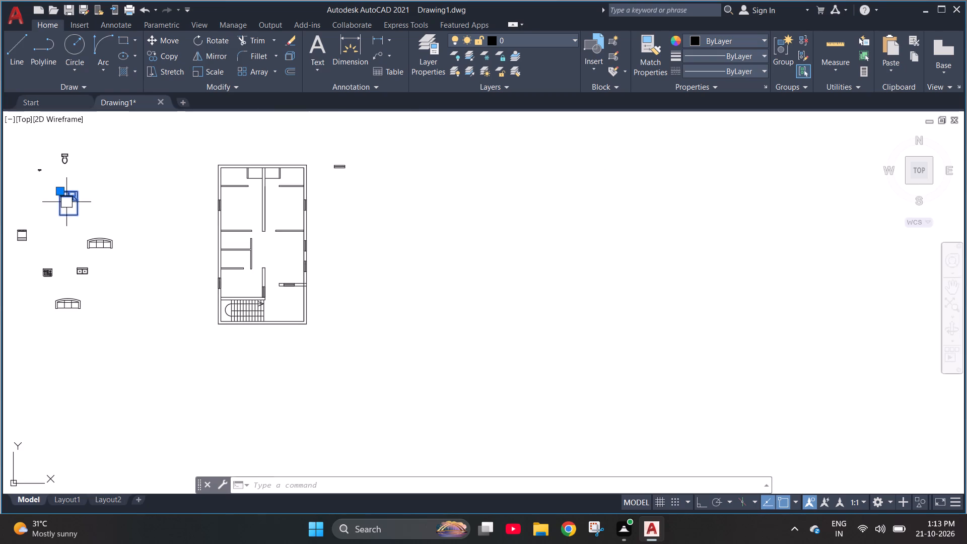
pyautogui.click(60, 187)
pyautogui.click(58, 191)
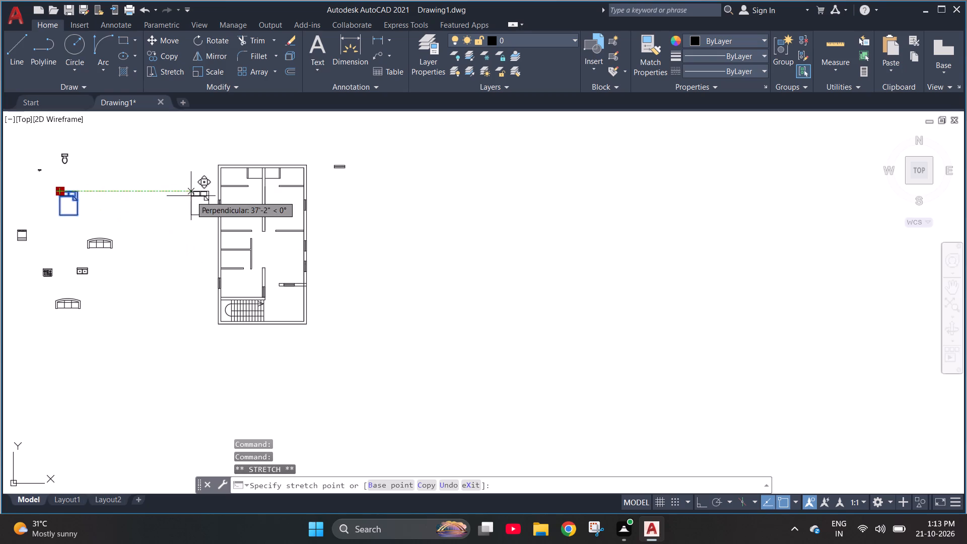
pyautogui.click(191, 196)
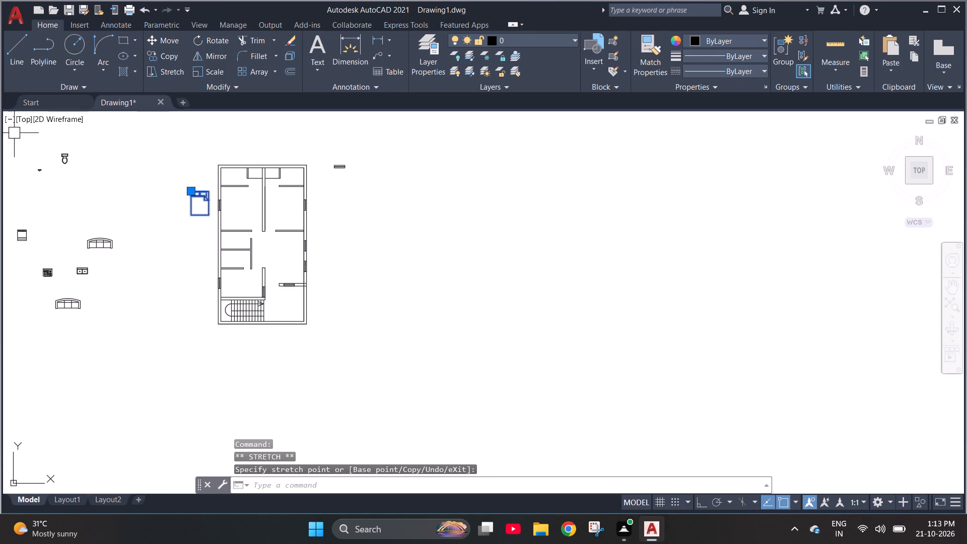
# Move all eight furniture and fixture blocks together east, bringing the loose group closer to the plan's west wall.
pyautogui.moveTo(14, 133); pyautogui.dragTo(17, 142)
pyautogui.click(127, 338)
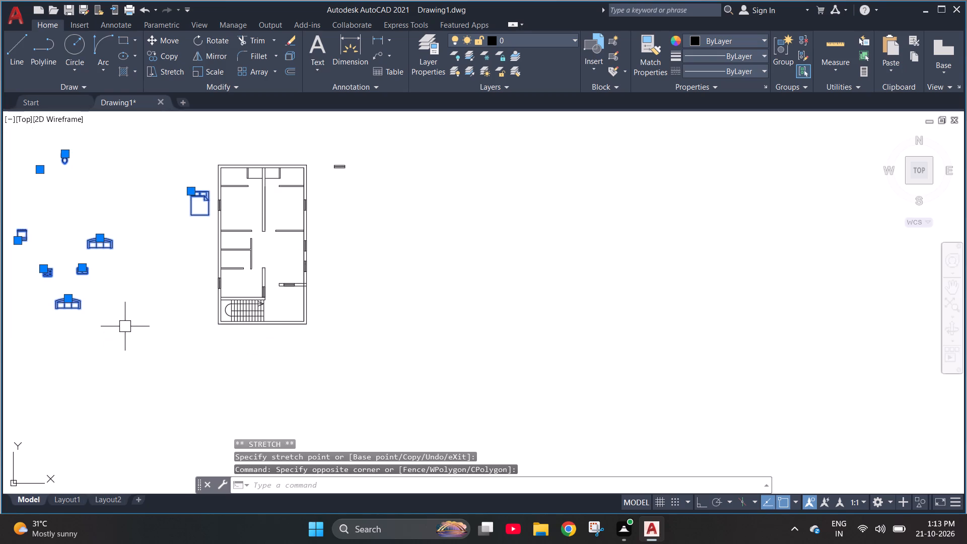
pyautogui.press('m')
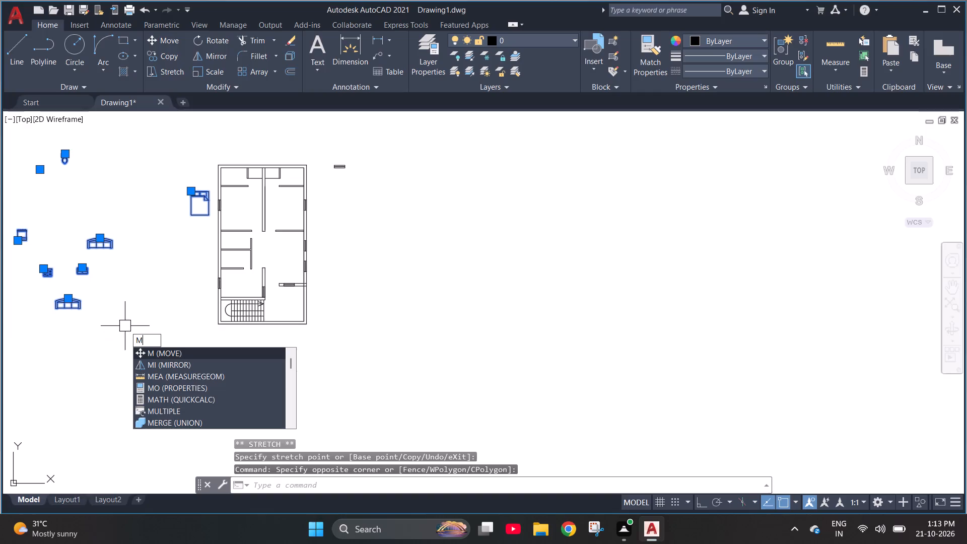
pyautogui.click(168, 353)
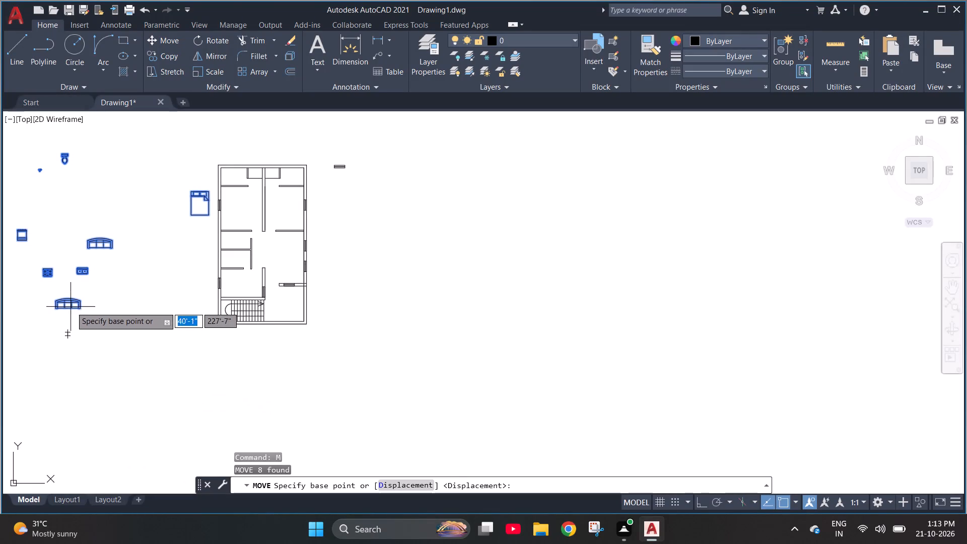
pyautogui.click(81, 310)
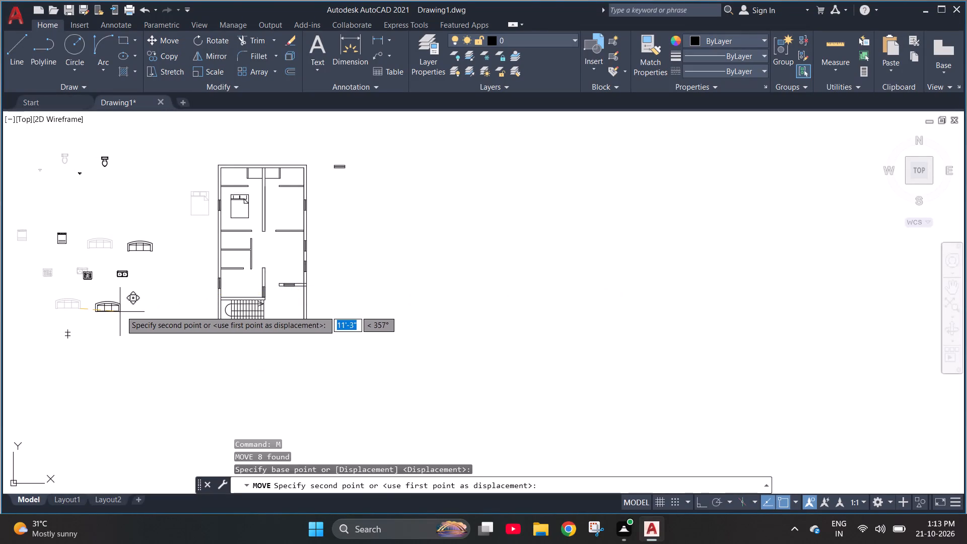
pyautogui.click(174, 303)
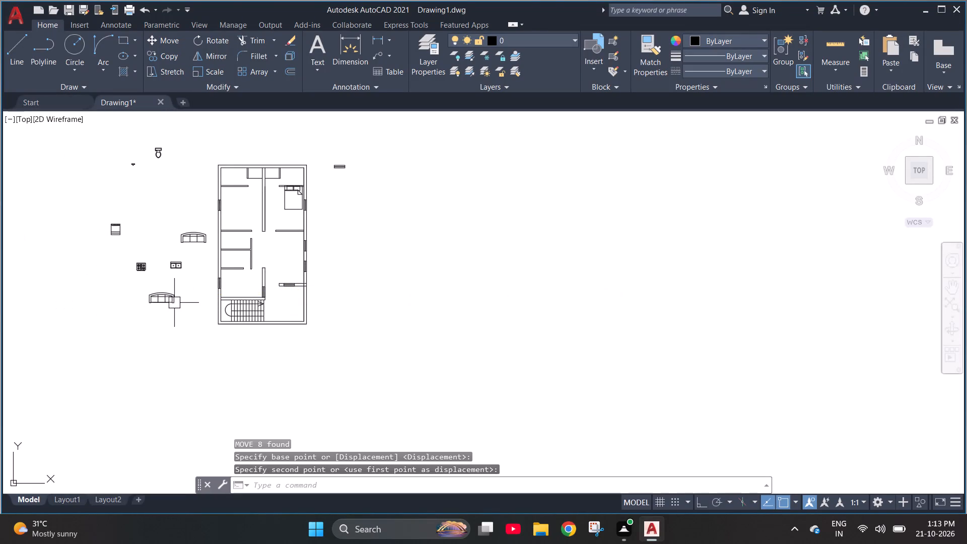
# Move the queen bed by its northwest grip out of the northeast room to the empty area west of the plan, above the upper sofa.
pyautogui.click(284, 213)
pyautogui.click(285, 185)
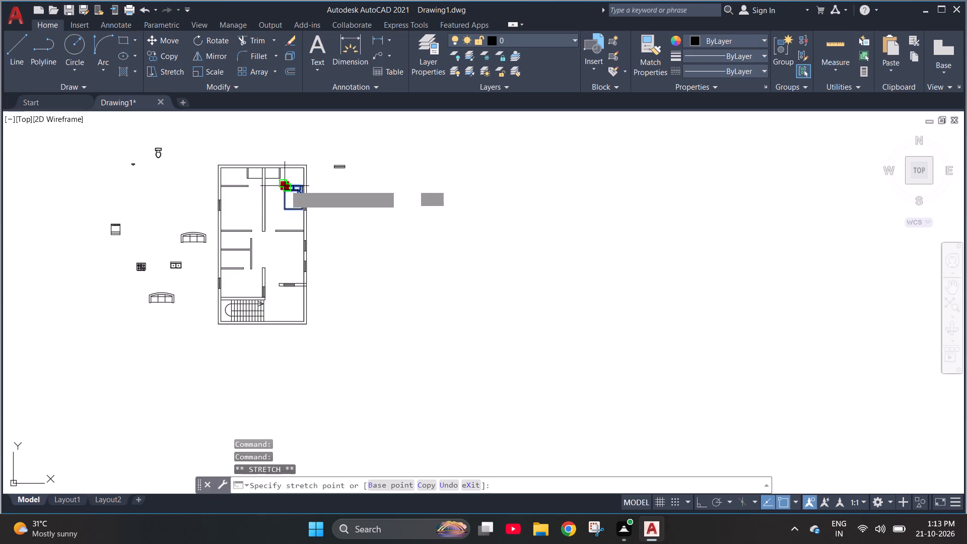
pyautogui.click(170, 184)
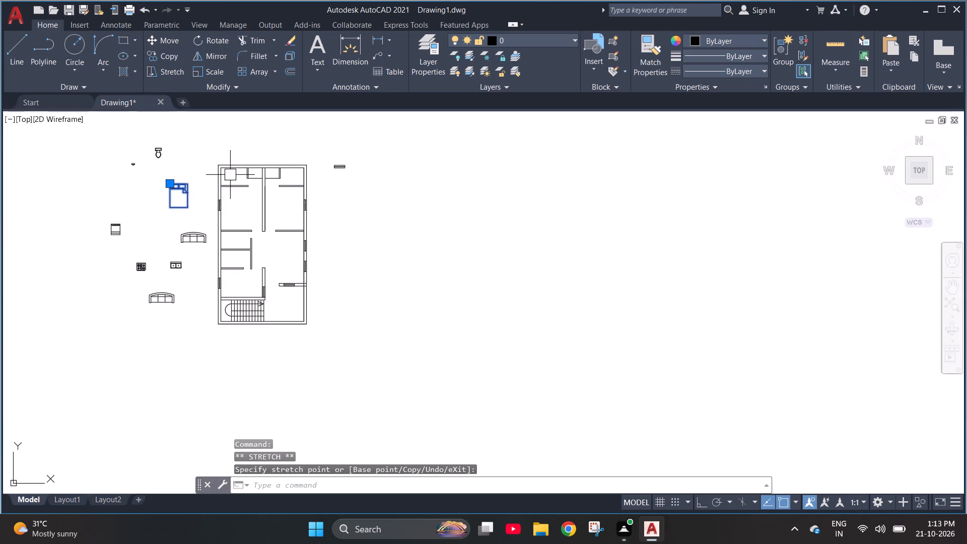
pyautogui.press('Escape')
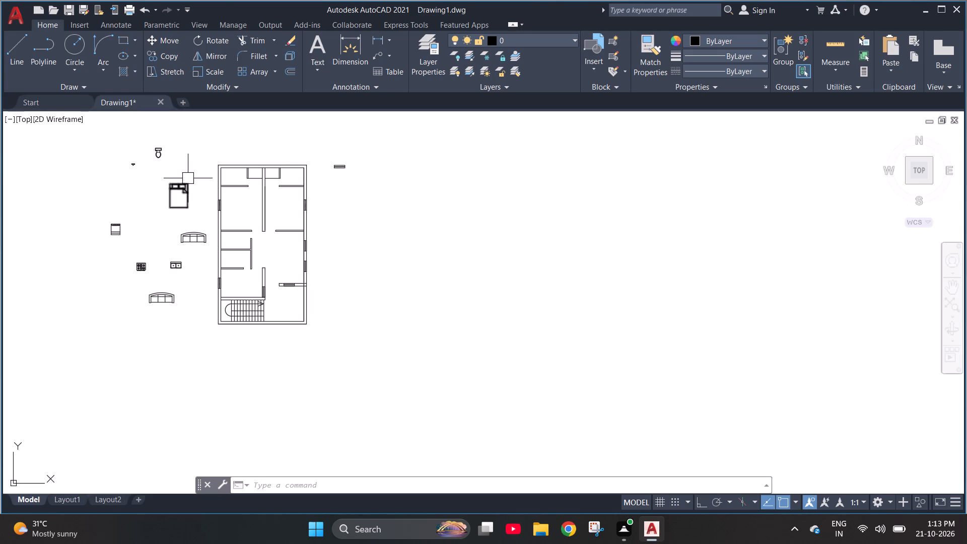
# Select the queen bed block west of the plan.
pyautogui.click(178, 185)
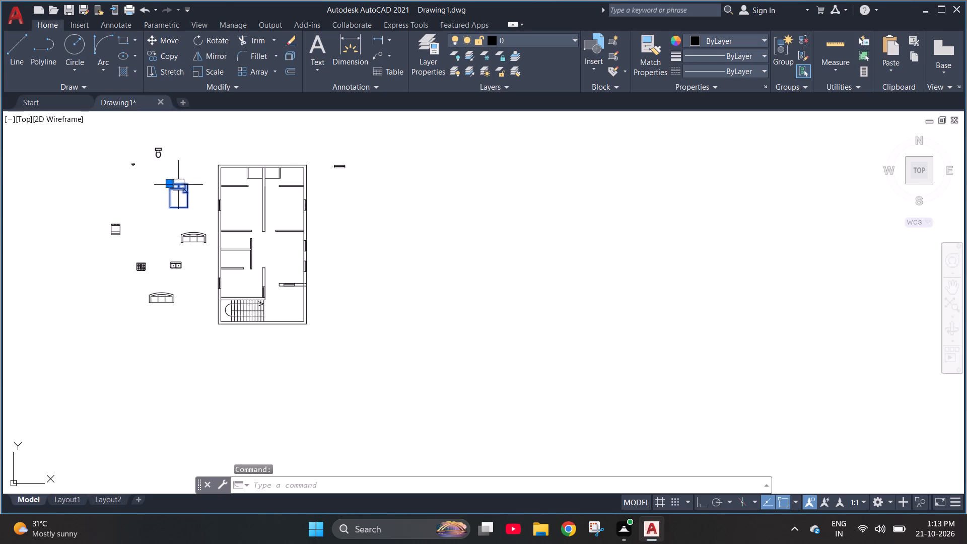
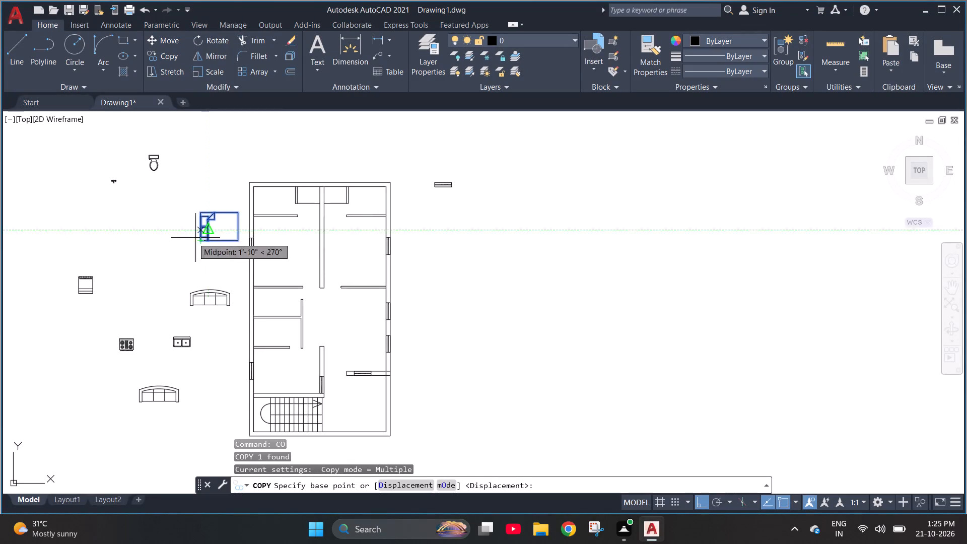
# Copy the bed from its lower-left corner into the west bedroom, headboard against the inner face of the west wall by the window.
pyautogui.scroll(3, 198, 238)
pyautogui.click(200, 244)
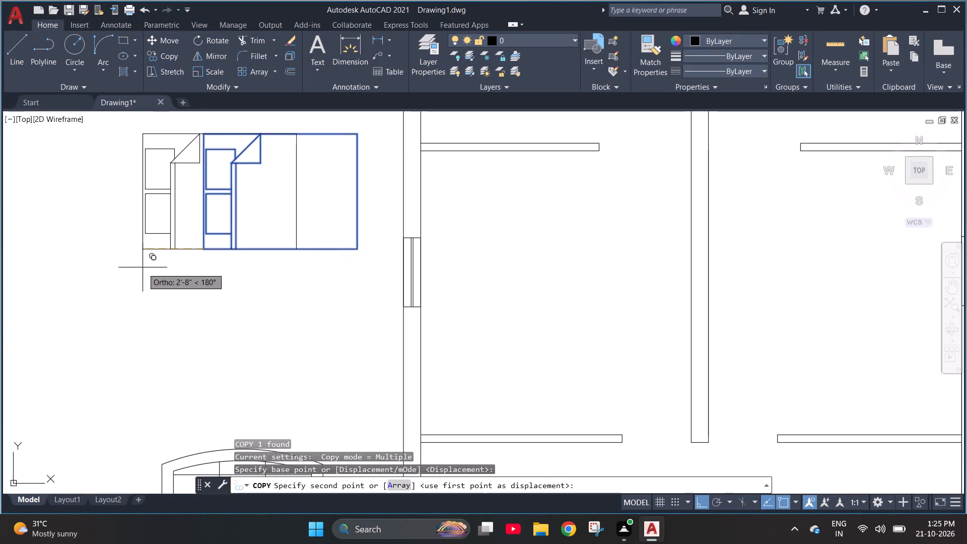
pyautogui.scroll(-2, 156, 267)
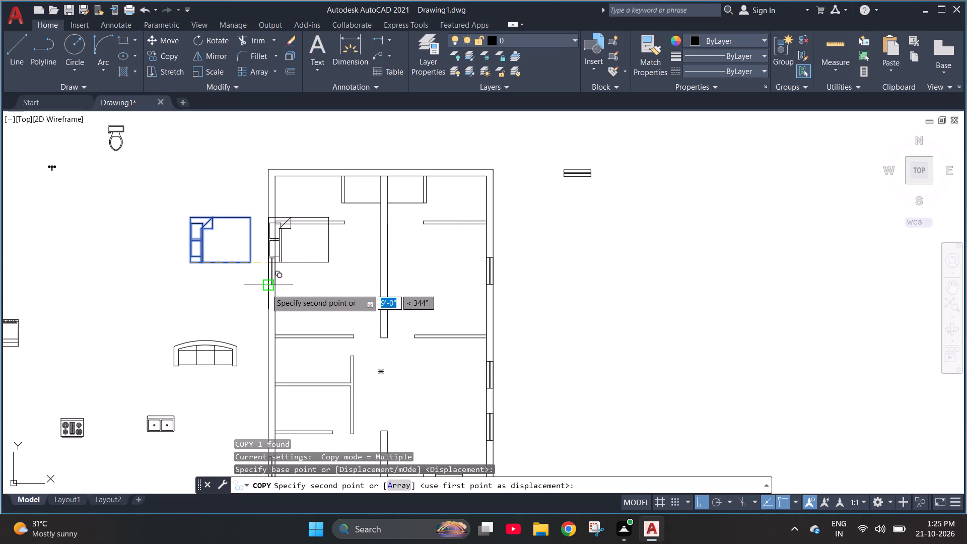
pyautogui.press('F8')
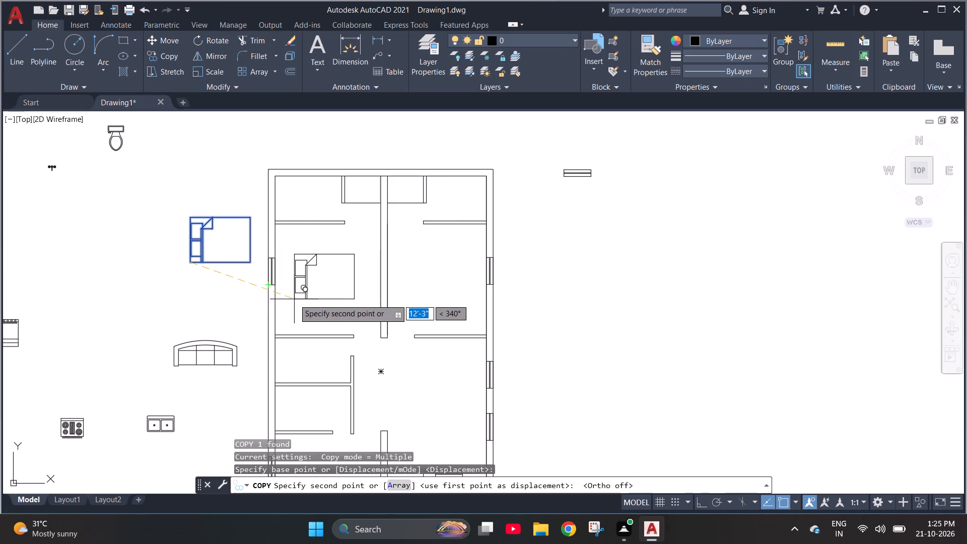
pyautogui.scroll(5, 274, 291)
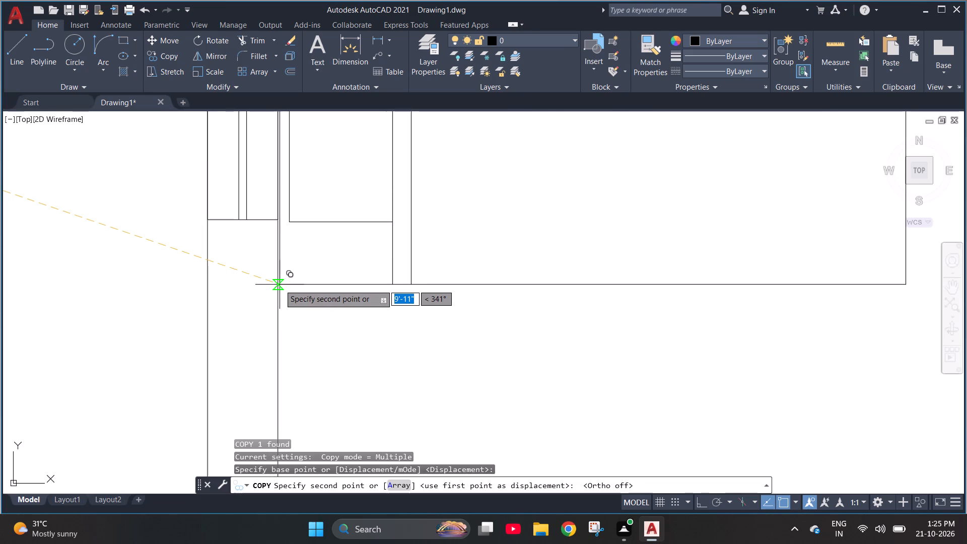
pyautogui.click(277, 285)
# Place a second copy of the bed in the empty space outside the plan's east wall.
pyautogui.scroll(-5, 271, 296)
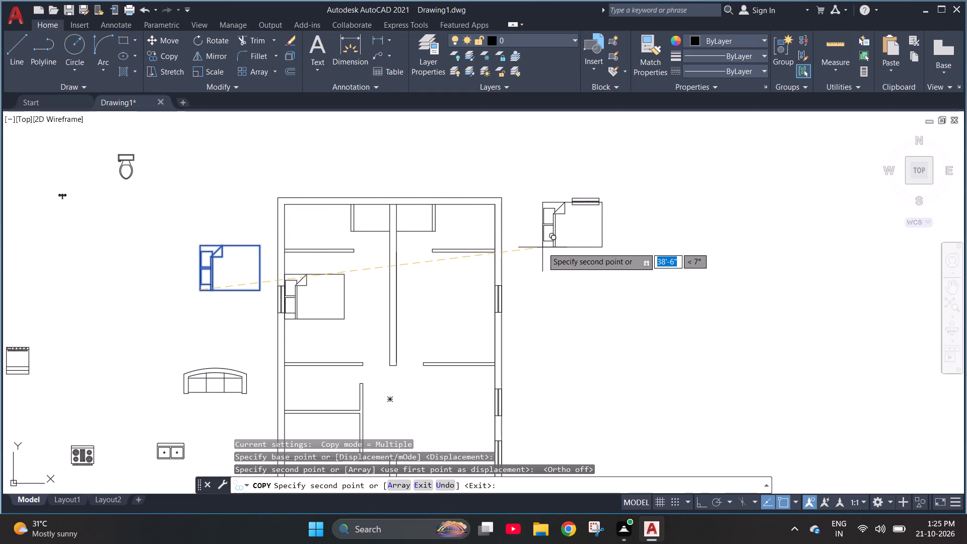
pyautogui.click(541, 322)
pyautogui.press('Escape')
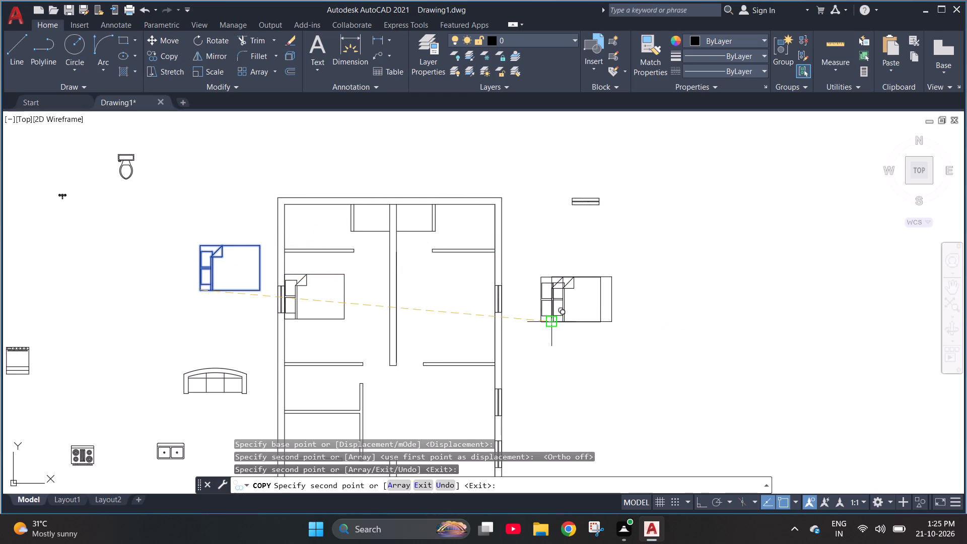
# Rotate the bed copy outside the east wall by 180° about its lower-left corner.
pyautogui.click(550, 323)
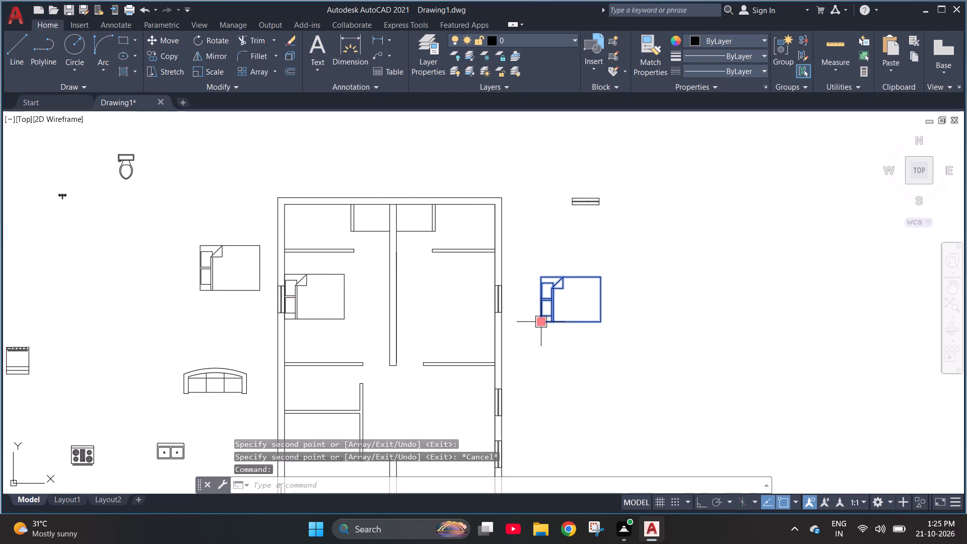
pyautogui.click(543, 318)
pyautogui.rightClick(543, 318)
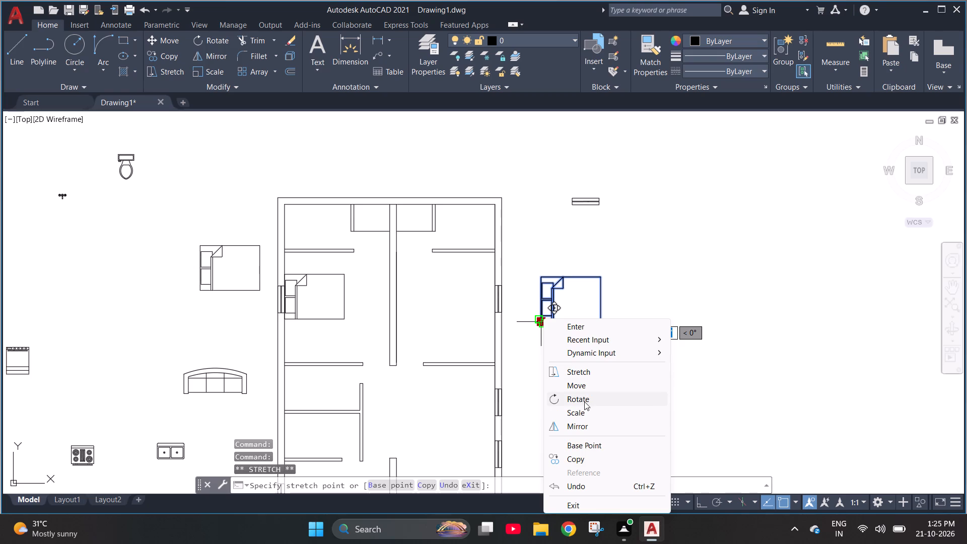
pyautogui.click(584, 401)
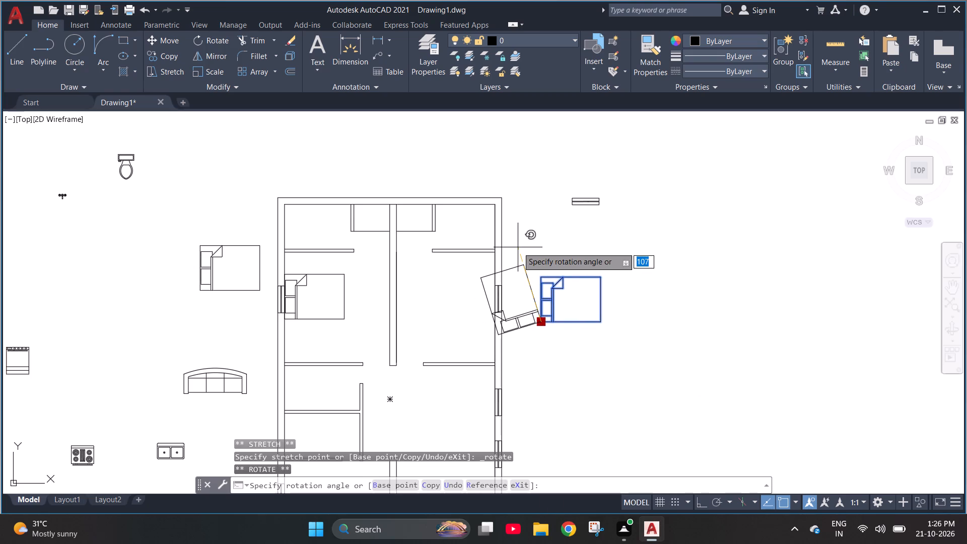
pyautogui.press('F7')
pyautogui.press('F7')
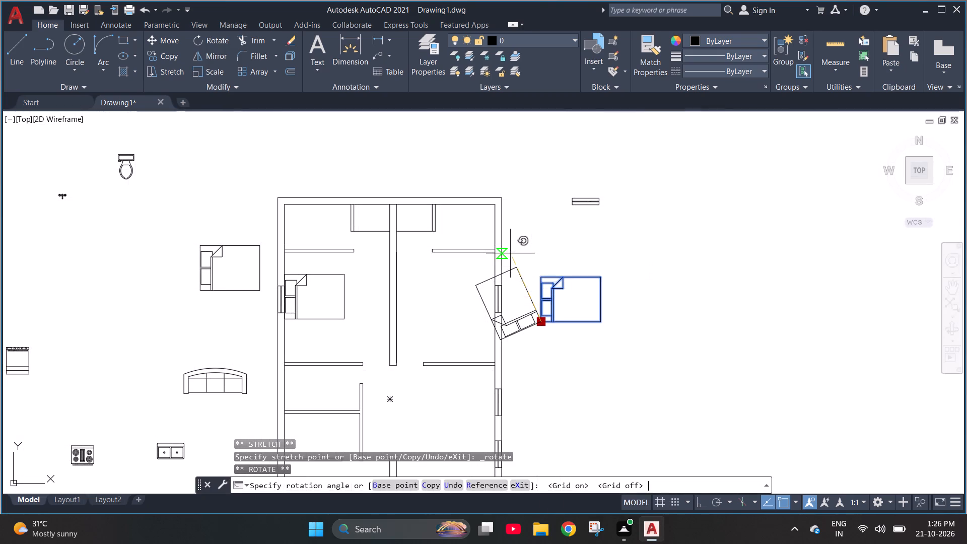
pyautogui.press('F8')
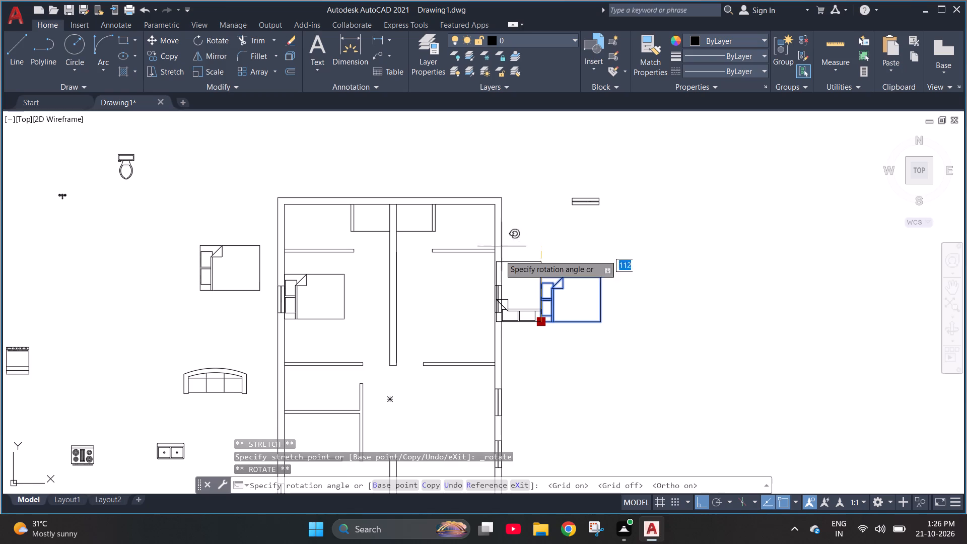
pyautogui.click(416, 339)
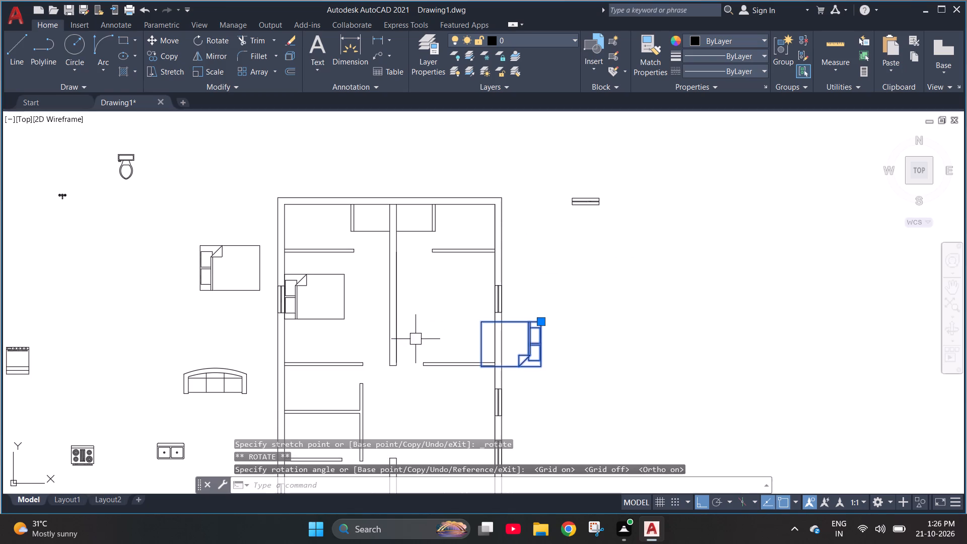
# Move the rotated bed by its headboard corner into the east bedroom, against the inner face of the east wall by the window.
pyautogui.click(539, 321)
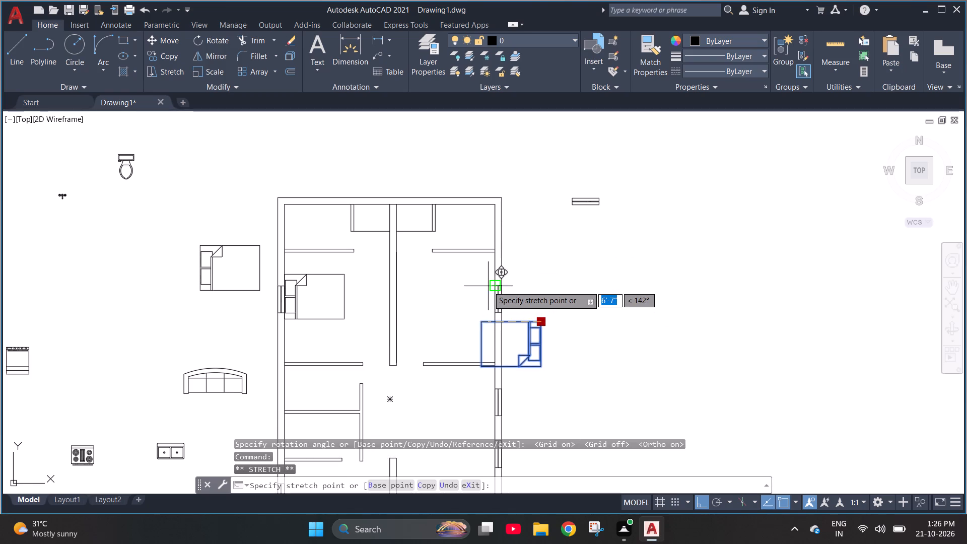
pyautogui.press('F8')
pyautogui.scroll(4, 492, 301)
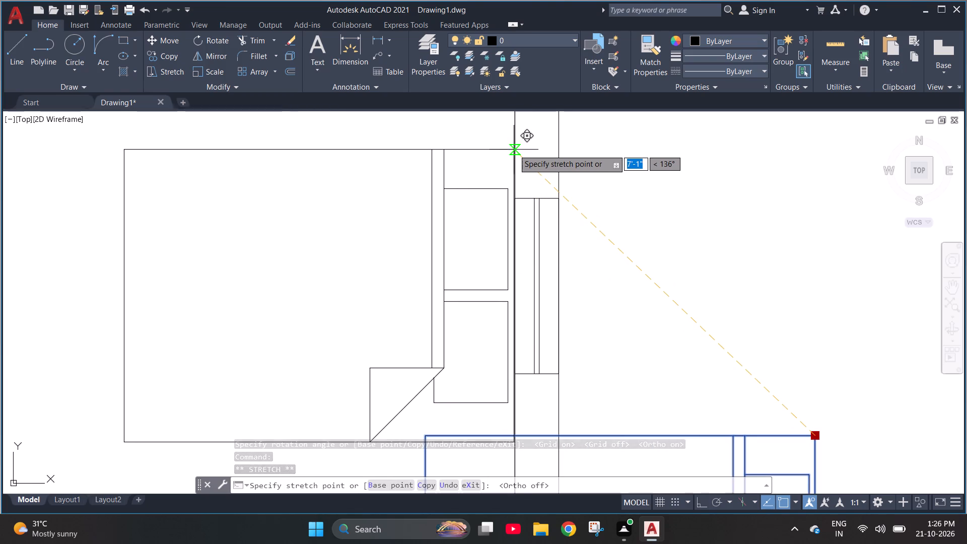
pyautogui.click(514, 150)
pyautogui.press('Escape')
pyautogui.scroll(-1, 602, 282)
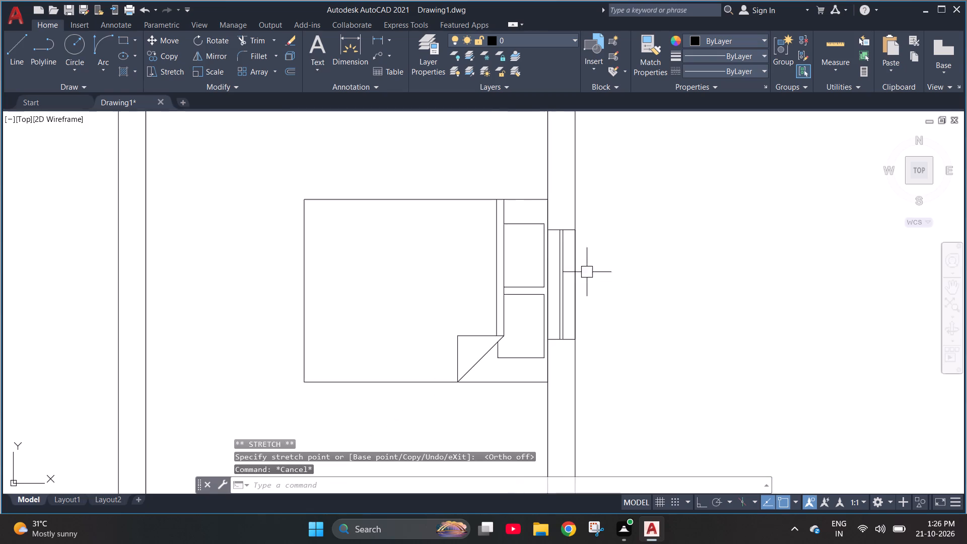
pyautogui.scroll(-2, 543, 237)
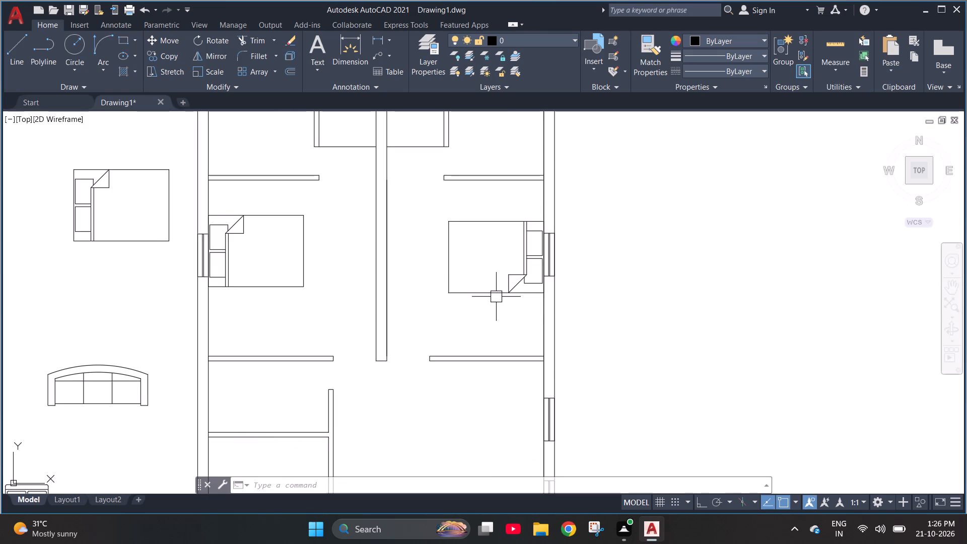
pyautogui.press('Escape')
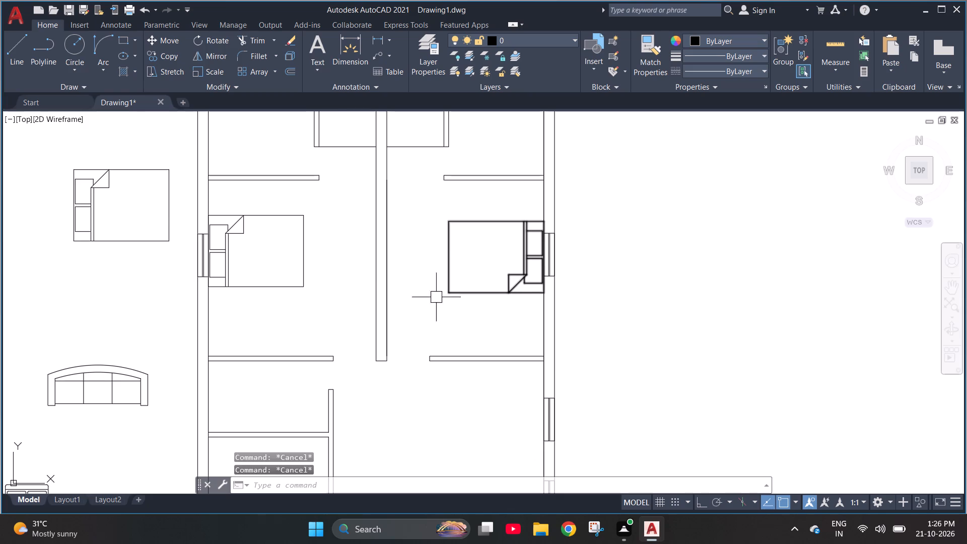
pyautogui.scroll(-1, 285, 265)
pyautogui.press('Escape')
# Move the appliance block with the row of knobs to the gap between the spare bed and the upper sofa outside the plan.
pyautogui.scroll(1, 250, 189)
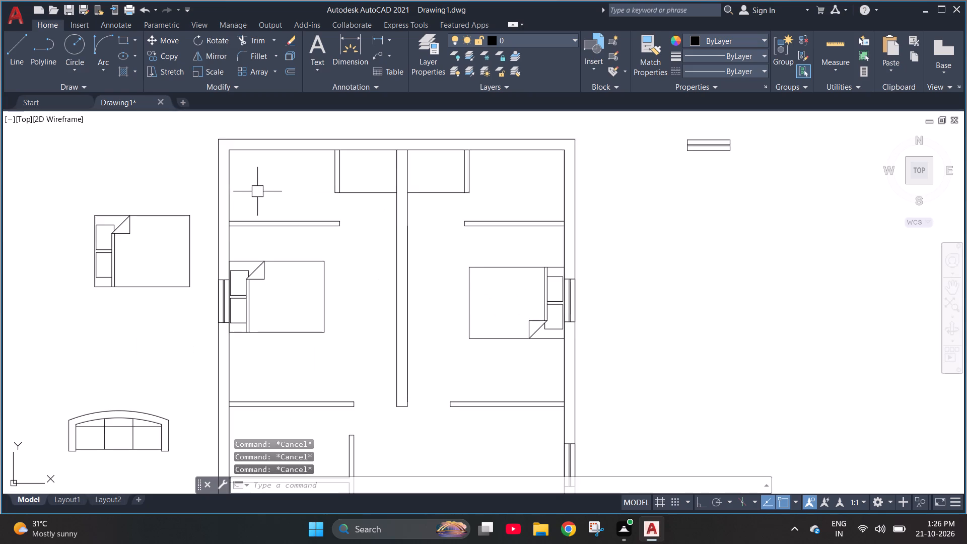
pyautogui.scroll(-1, 500, 226)
pyautogui.scroll(-2, 346, 284)
pyautogui.click(278, 302)
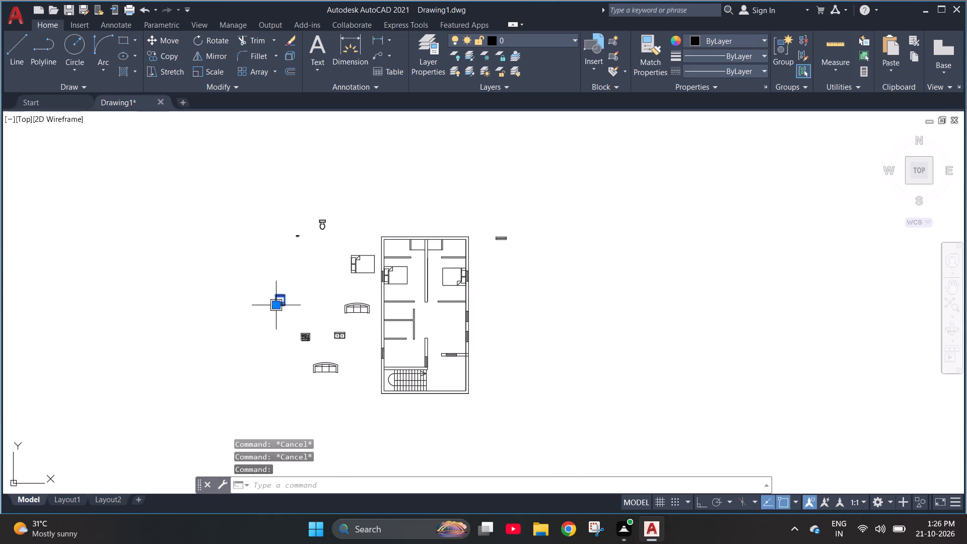
pyautogui.click(277, 304)
pyautogui.click(359, 293)
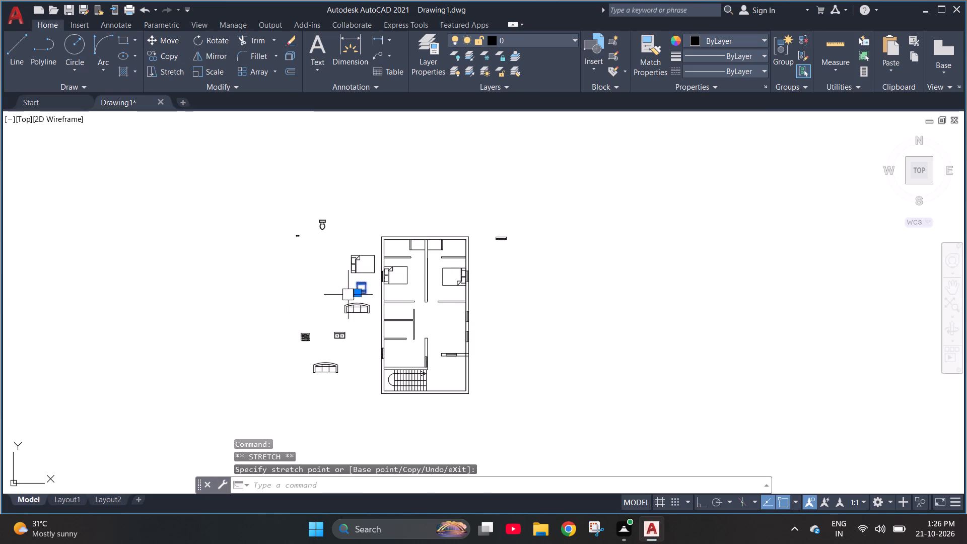
pyautogui.press('Escape')
# Rotate the toilet block outside the plan 90° counterclockwise about its tank's outer corner.
pyautogui.scroll(3, 369, 317)
pyautogui.scroll(-1, 339, 323)
pyautogui.scroll(-1, 248, 343)
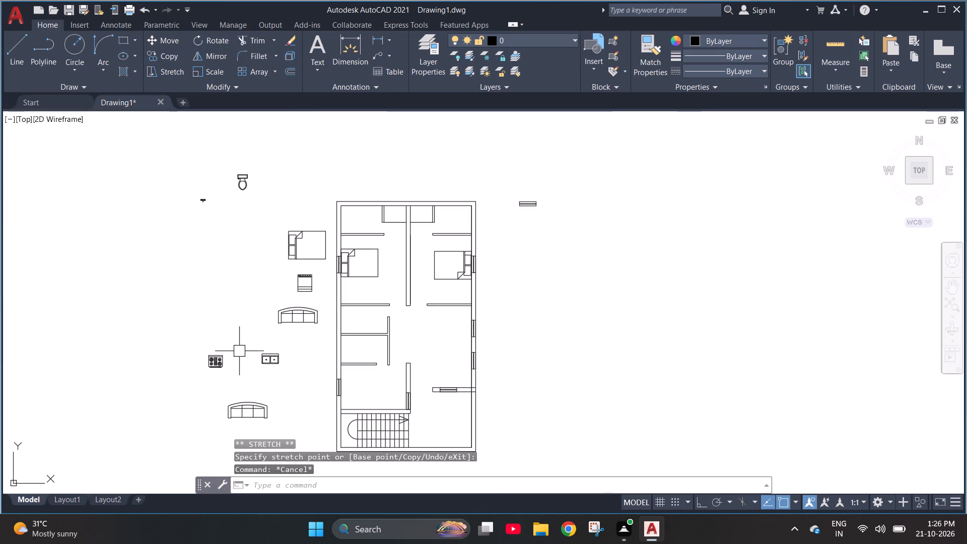
pyautogui.click(241, 179)
pyautogui.scroll(3, 241, 179)
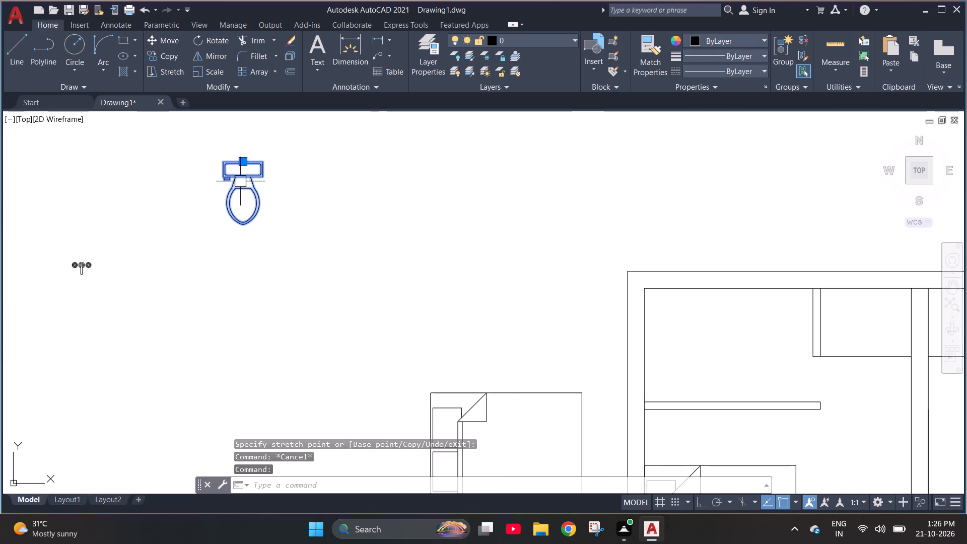
pyautogui.click(245, 154)
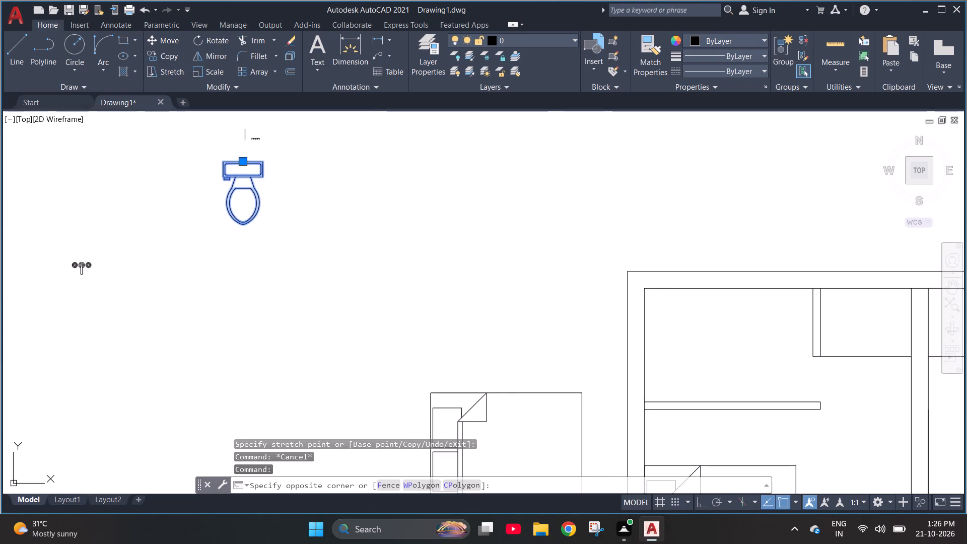
pyautogui.scroll(-1, 393, 176)
pyautogui.rightClick(295, 165)
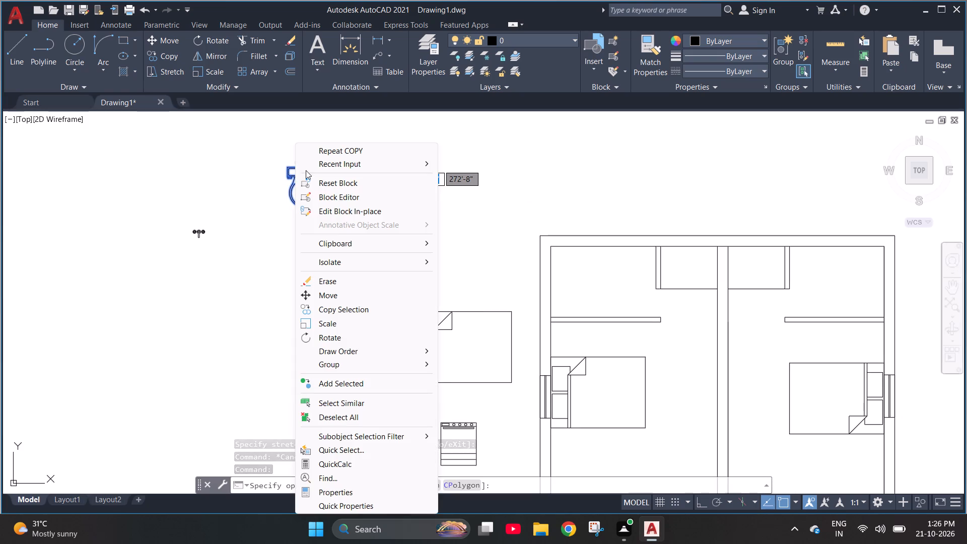
pyautogui.click(350, 335)
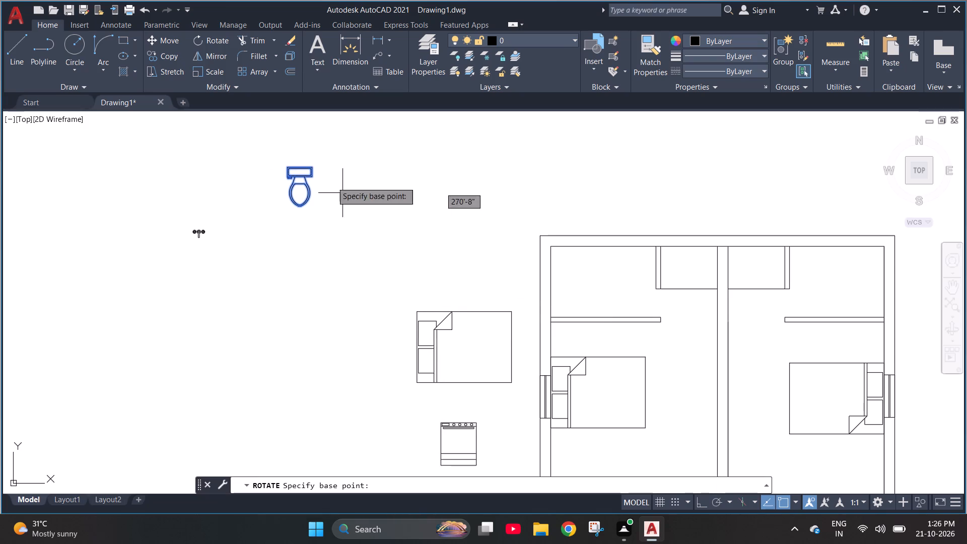
pyautogui.click(286, 165)
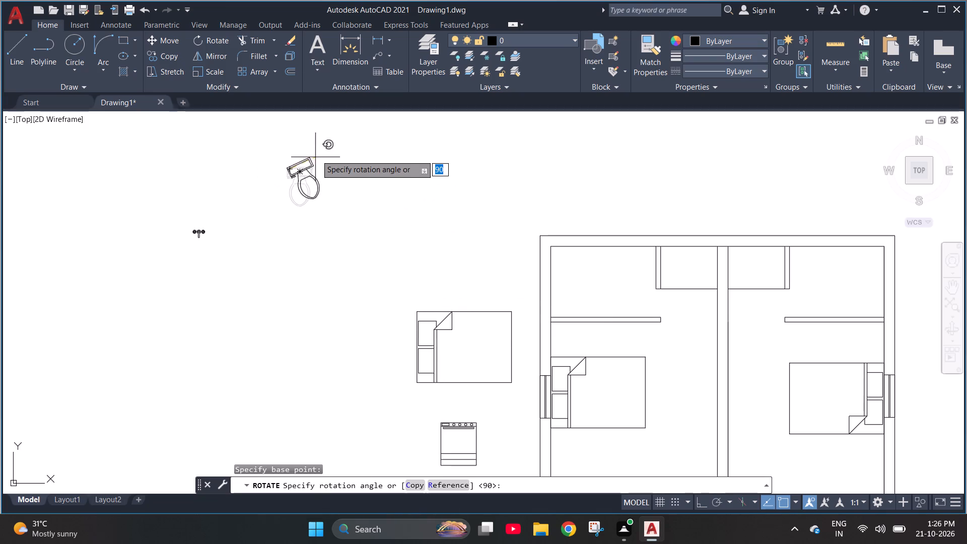
pyautogui.press('F8')
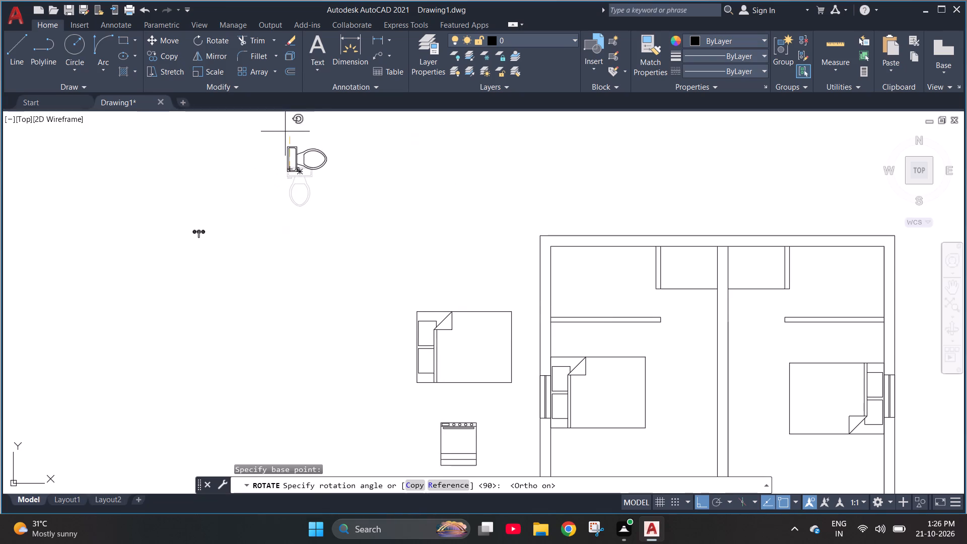
pyautogui.click(285, 132)
# Copy the rotated toilet from its tank's lower-left corner into the northwest room, tank against the inner face of the west wall.
pyautogui.moveTo(362, 195); pyautogui.dragTo(350, 190)
pyautogui.click(249, 135)
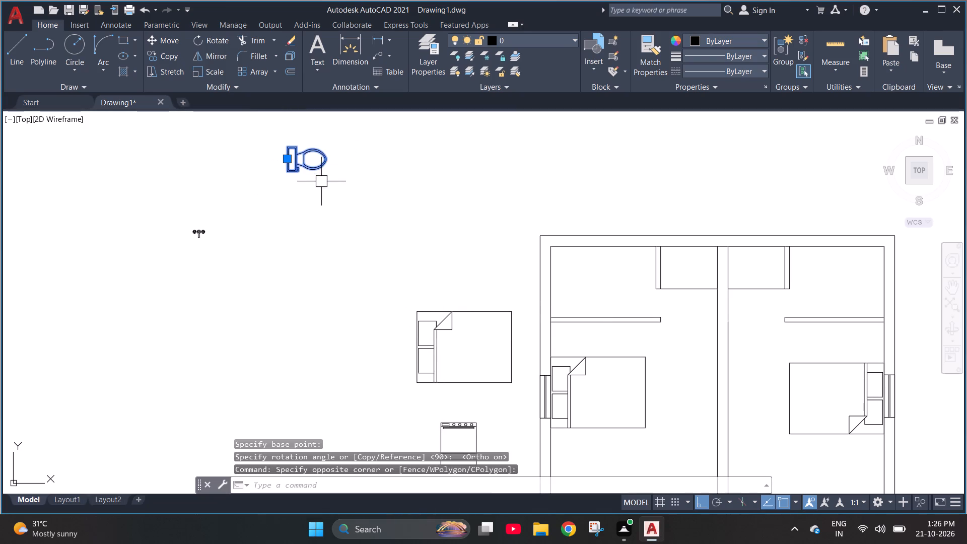
pyautogui.press('c')
pyautogui.press('o')
pyautogui.press('Return')
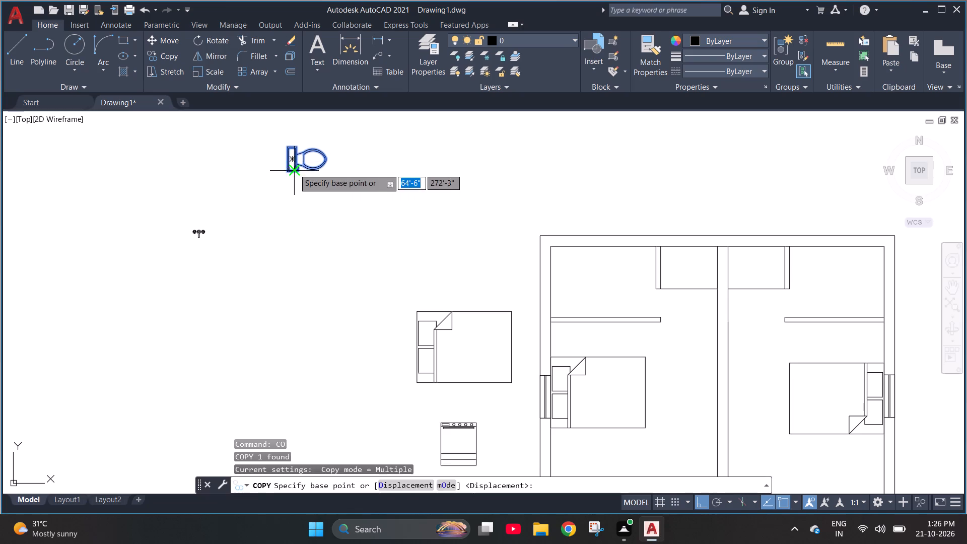
pyautogui.scroll(3, 283, 174)
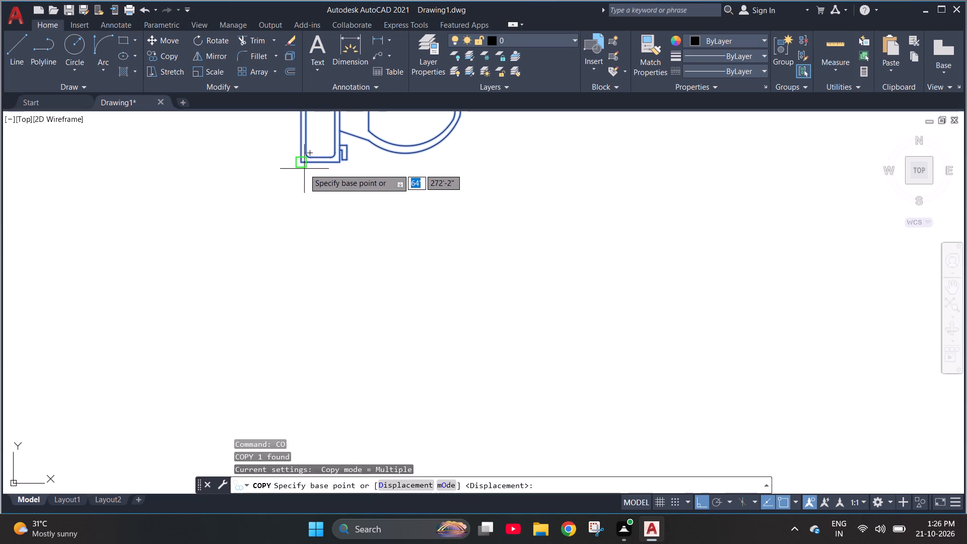
pyautogui.click(302, 164)
pyautogui.scroll(-2, 294, 234)
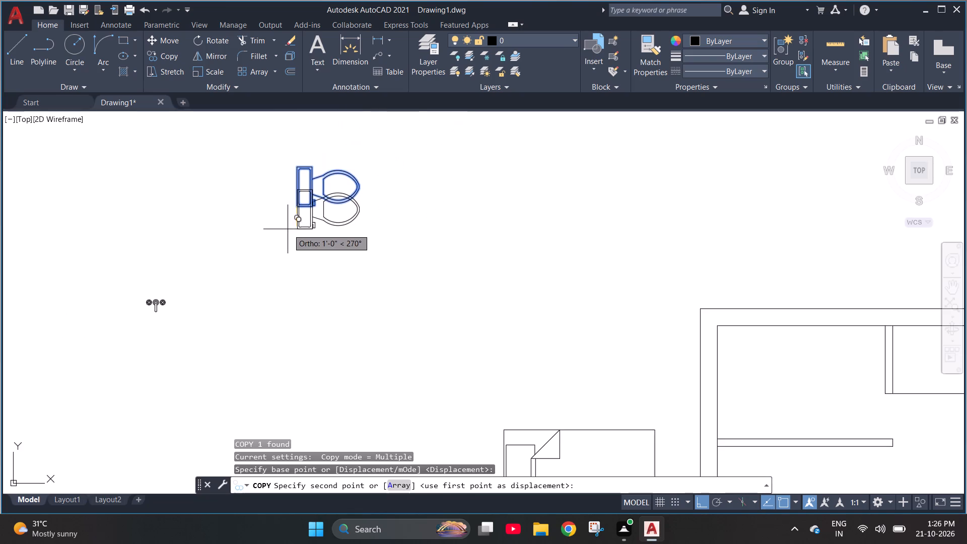
pyautogui.scroll(-1, 286, 228)
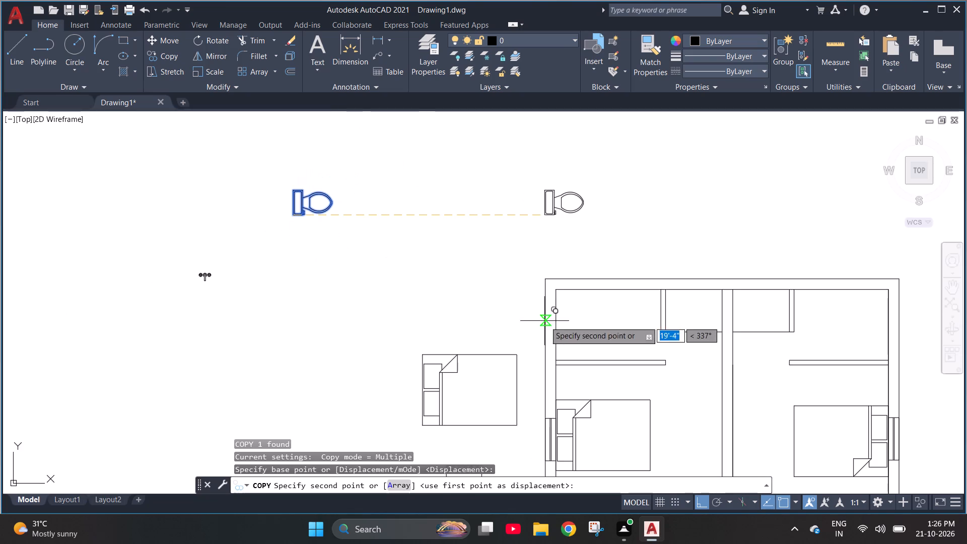
pyautogui.press('F8')
pyautogui.scroll(3, 559, 347)
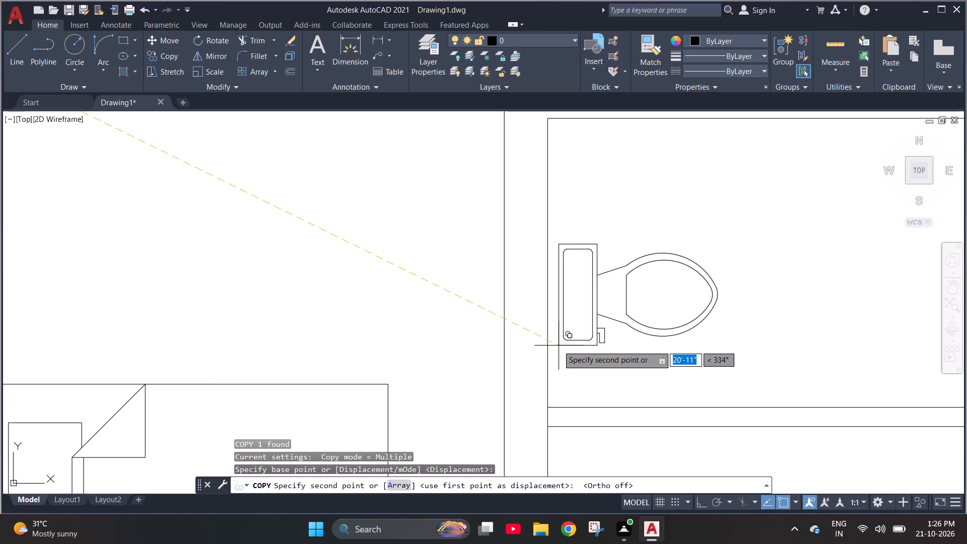
pyautogui.scroll(-2, 547, 319)
pyautogui.scroll(2, 539, 316)
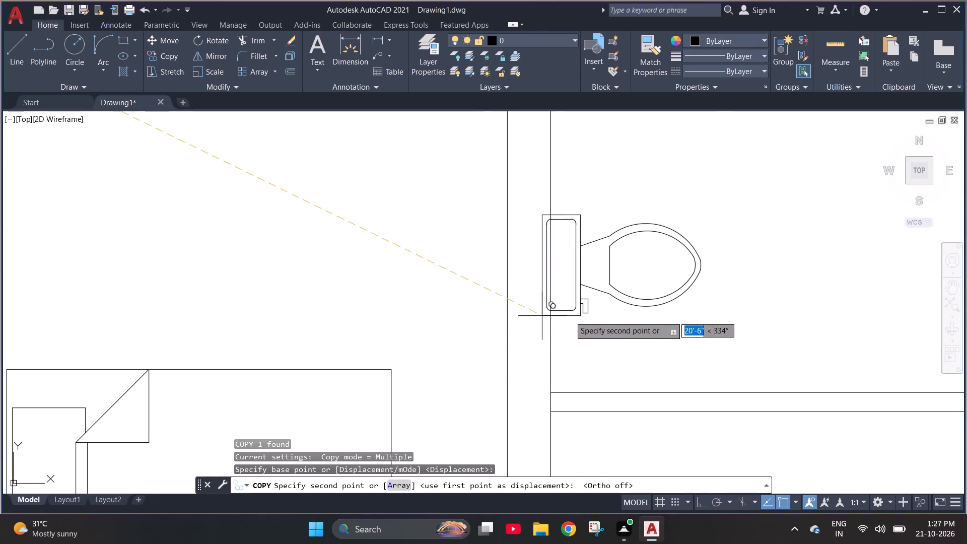
pyautogui.scroll(3, 550, 318)
pyautogui.click(550, 320)
pyautogui.scroll(-2, 490, 326)
pyautogui.scroll(-1, 432, 320)
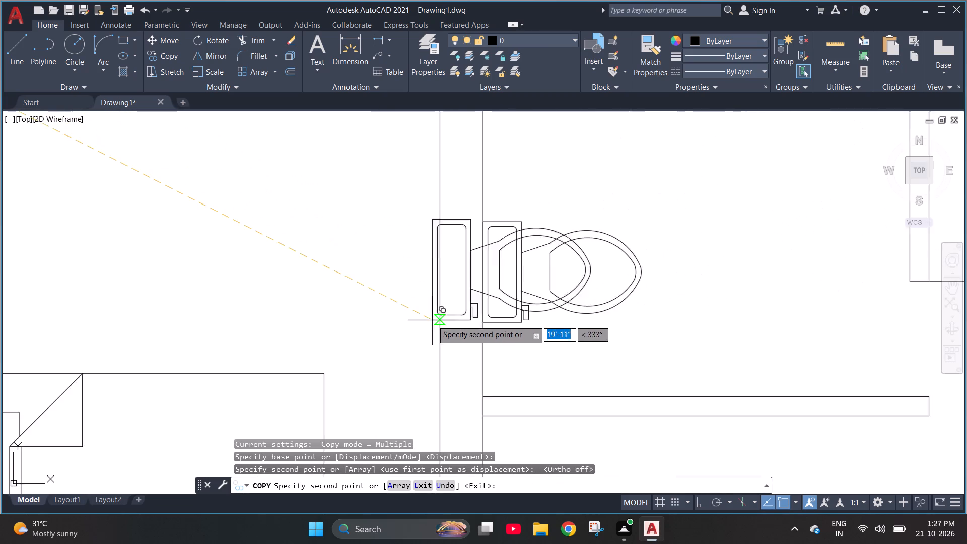
# Rotate the toilet block outside the plan 180° about its tank's upper outer corner.
pyautogui.scroll(-2, 432, 320)
pyautogui.press('Escape')
pyautogui.scroll(-1, 410, 259)
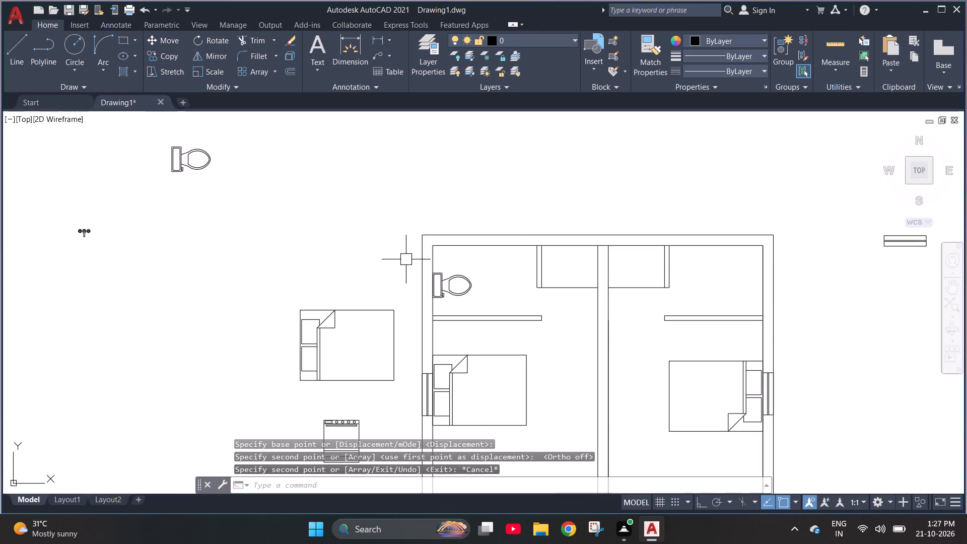
pyautogui.moveTo(297, 222); pyautogui.dragTo(277, 210)
pyautogui.click(128, 125)
pyautogui.scroll(2, 166, 145)
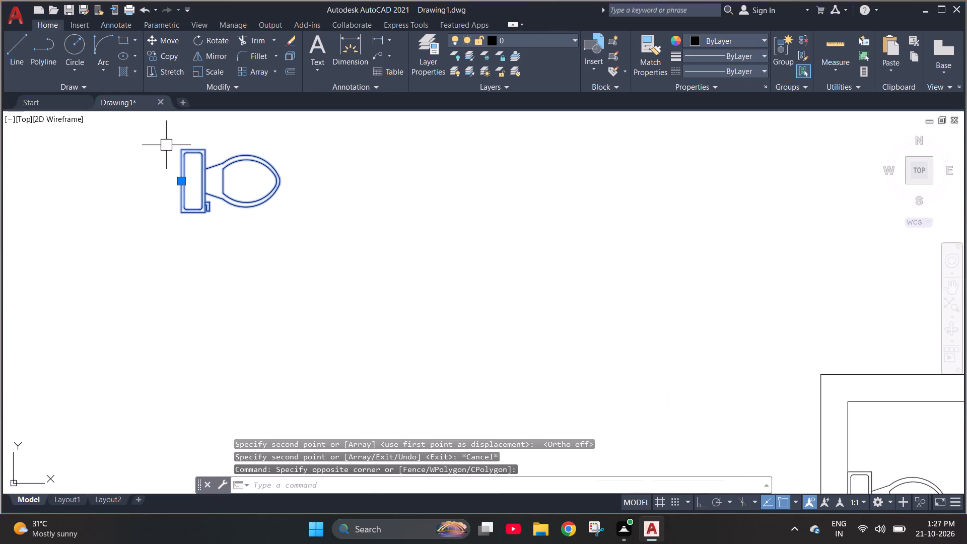
pyautogui.rightClick(182, 154)
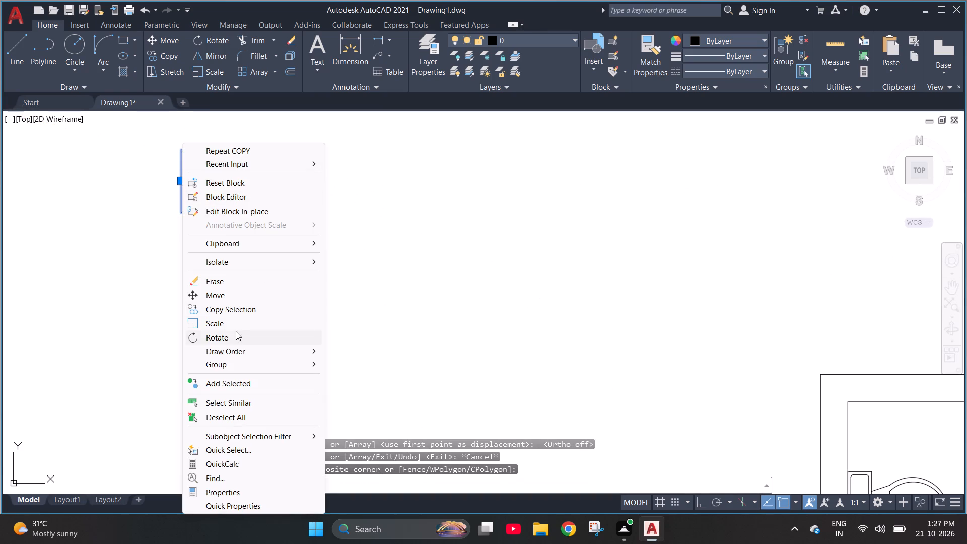
pyautogui.click(236, 331)
pyautogui.click(180, 147)
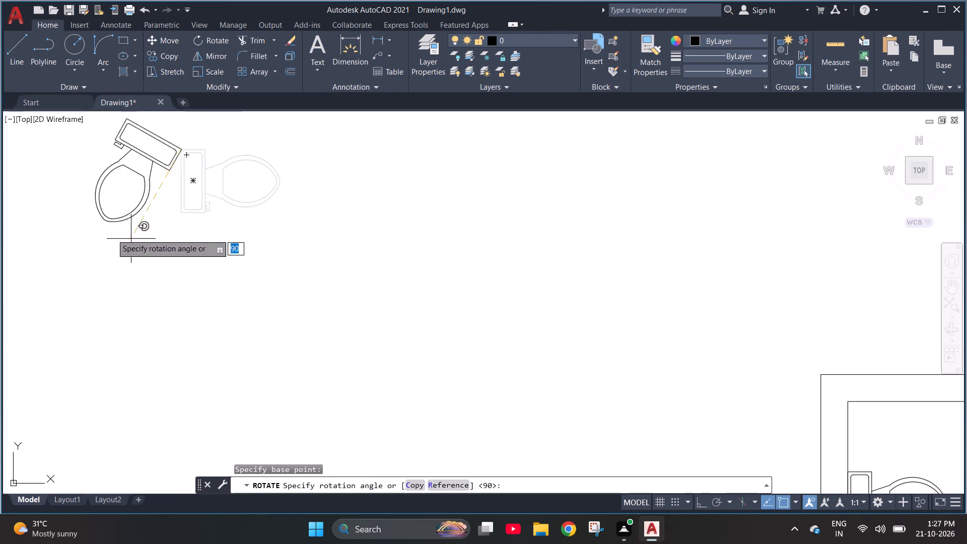
pyautogui.press('F8')
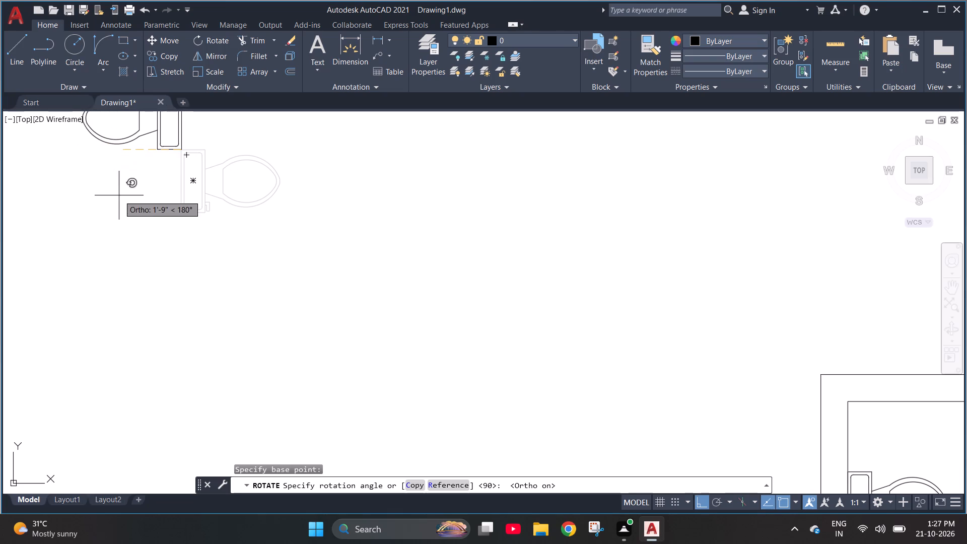
pyautogui.click(119, 195)
# Move the rotated toilet by its tank's back midpoint into the northeast room, against the inner face of the east wall.
pyautogui.scroll(-2, 204, 206)
pyautogui.click(221, 210)
pyautogui.click(120, 152)
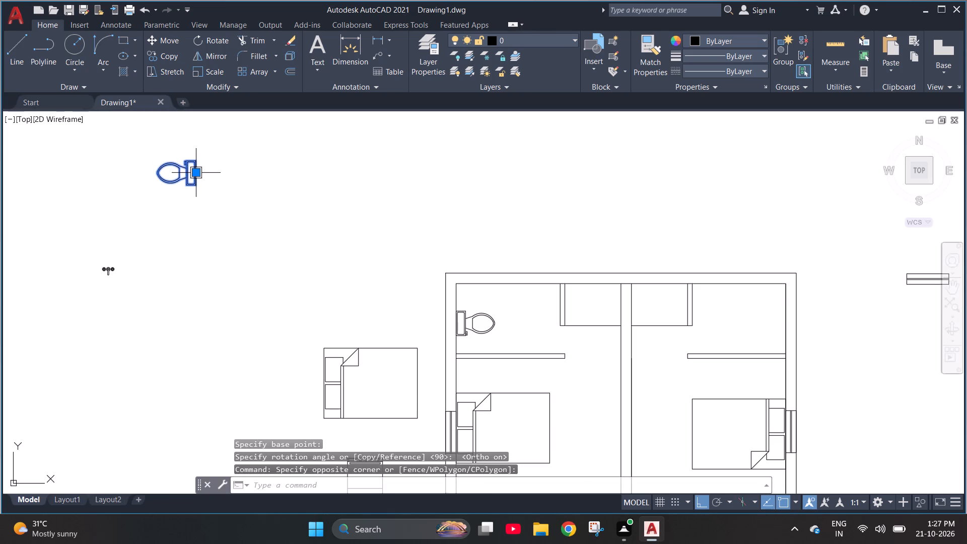
pyautogui.click(195, 173)
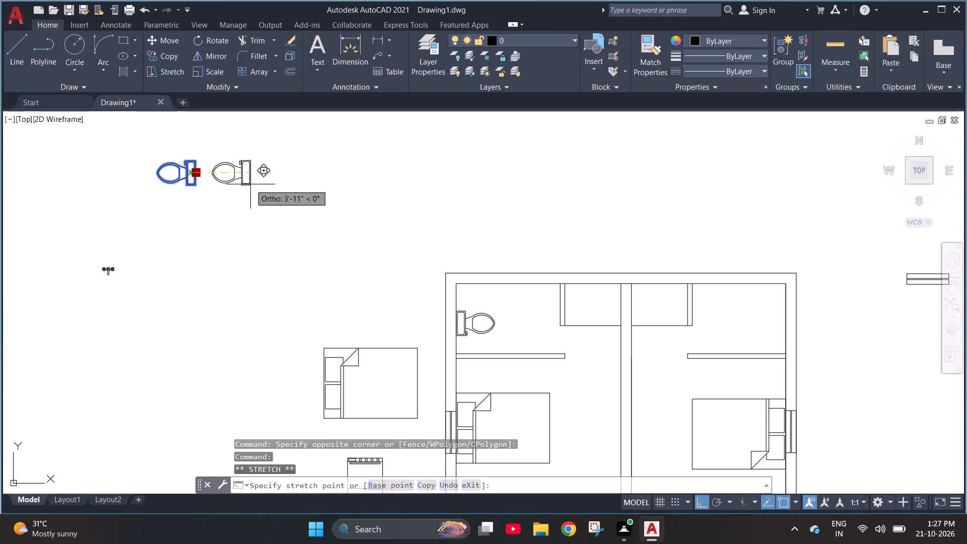
pyautogui.press('F8')
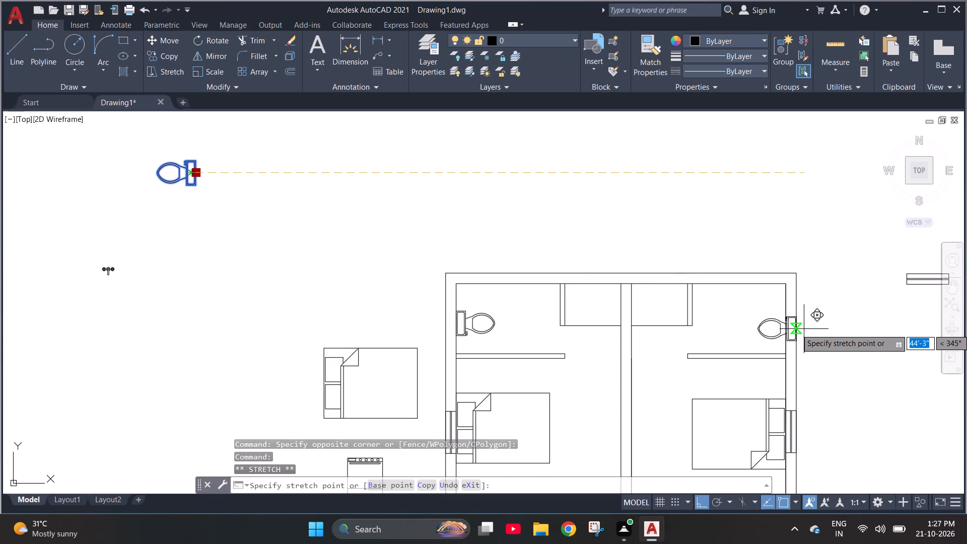
pyautogui.scroll(3, 775, 321)
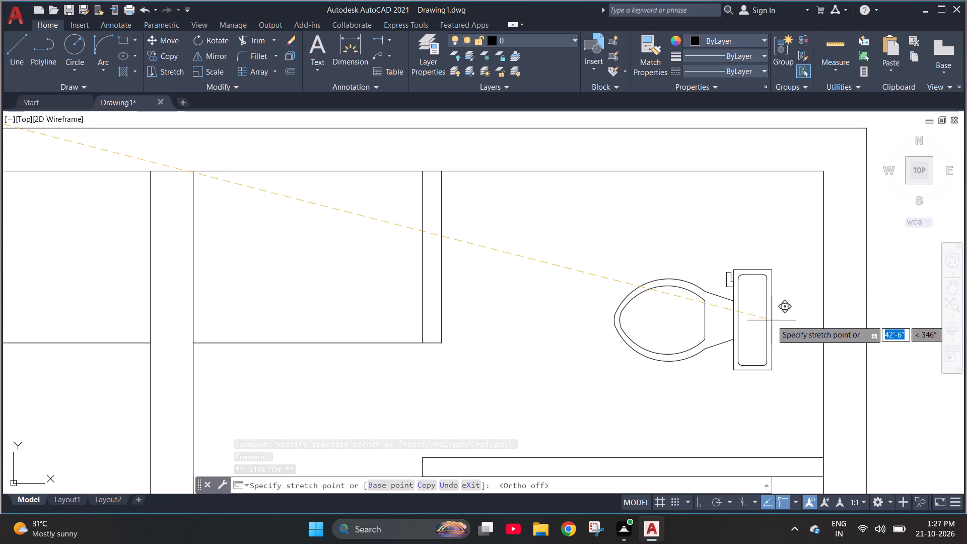
pyautogui.scroll(1, 745, 299)
pyautogui.scroll(-1, 666, 290)
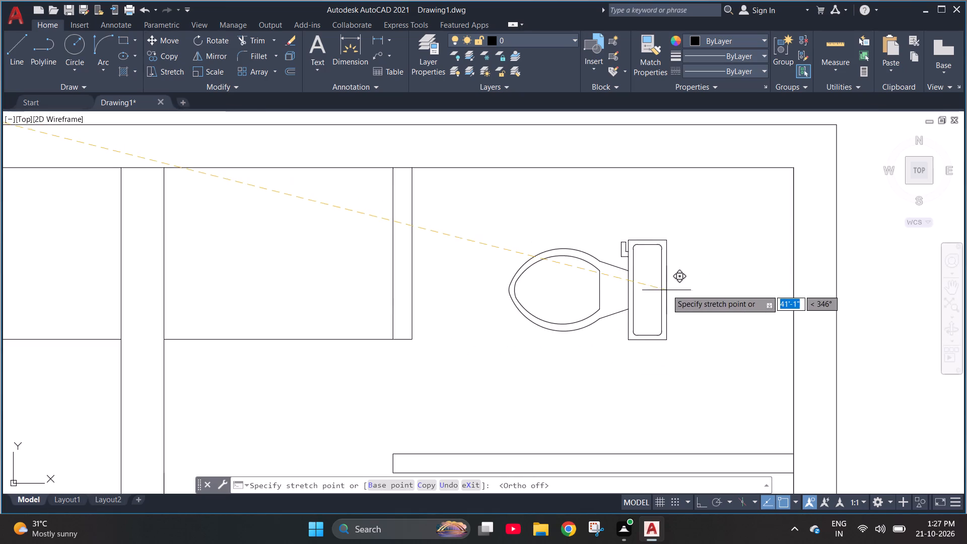
pyautogui.scroll(-2, 786, 284)
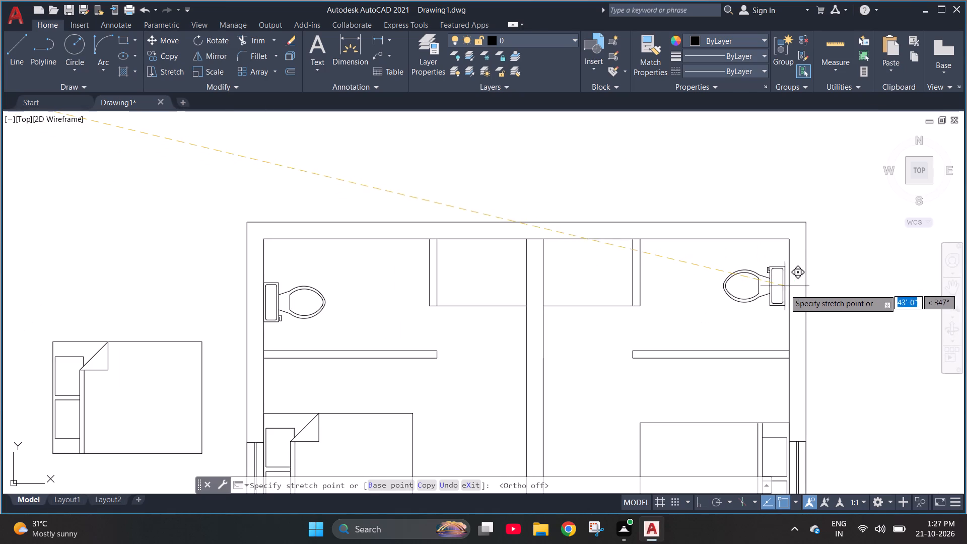
pyautogui.scroll(1, 785, 301)
pyautogui.scroll(-1, 785, 301)
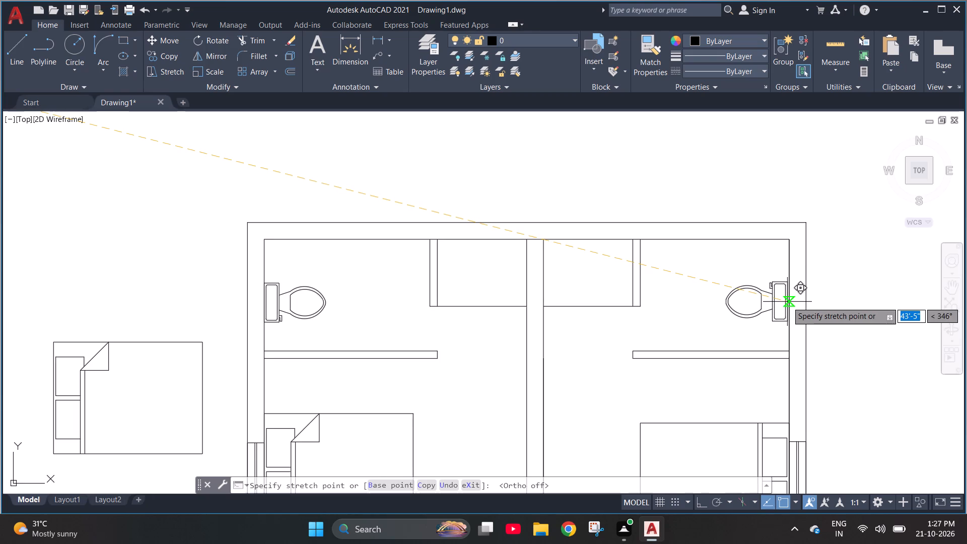
pyautogui.scroll(2, 788, 303)
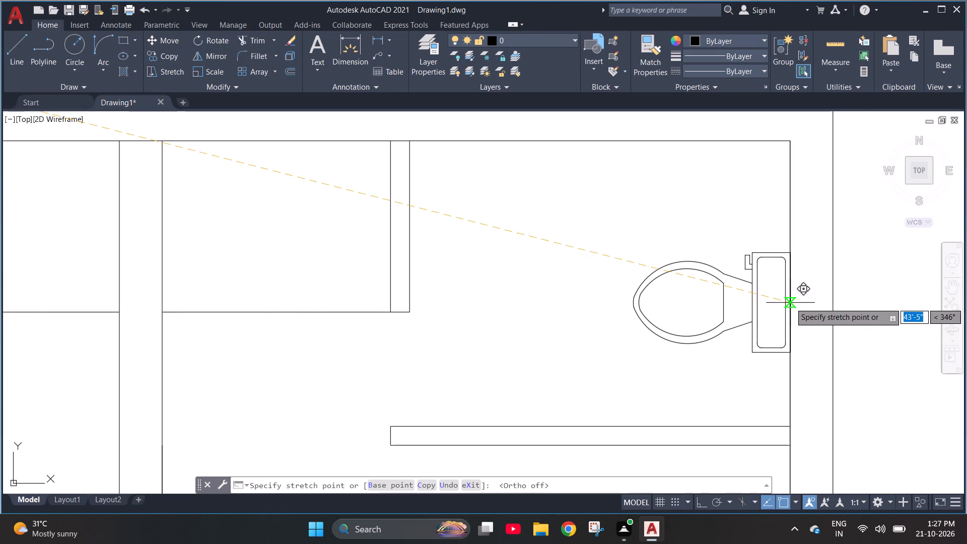
pyautogui.scroll(2, 790, 303)
pyautogui.click(790, 303)
pyautogui.scroll(-4, 765, 308)
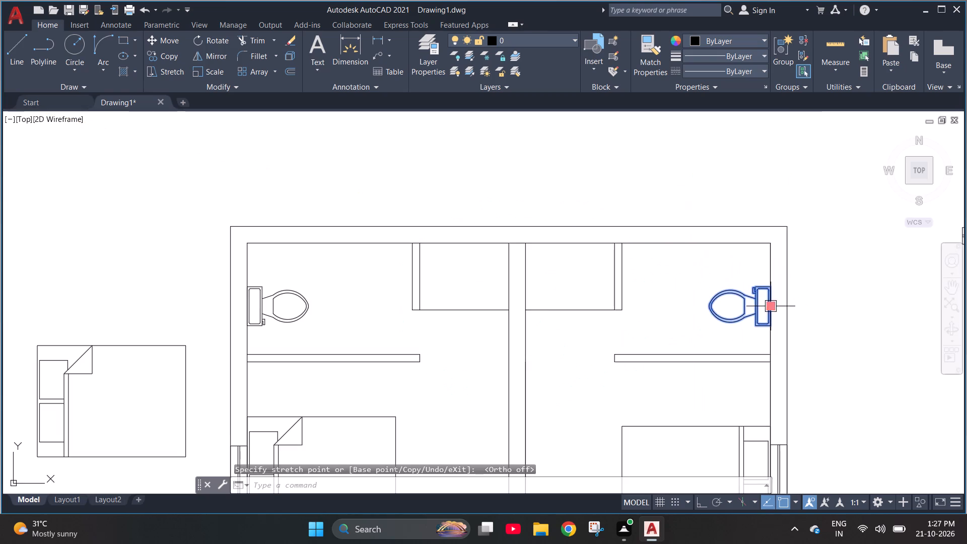
pyautogui.press('Escape')
# Copy the northwest room's toilet from its tank's lower-left corner into the small room south of the west bedroom, against the west wall.
pyautogui.scroll(-2, 761, 304)
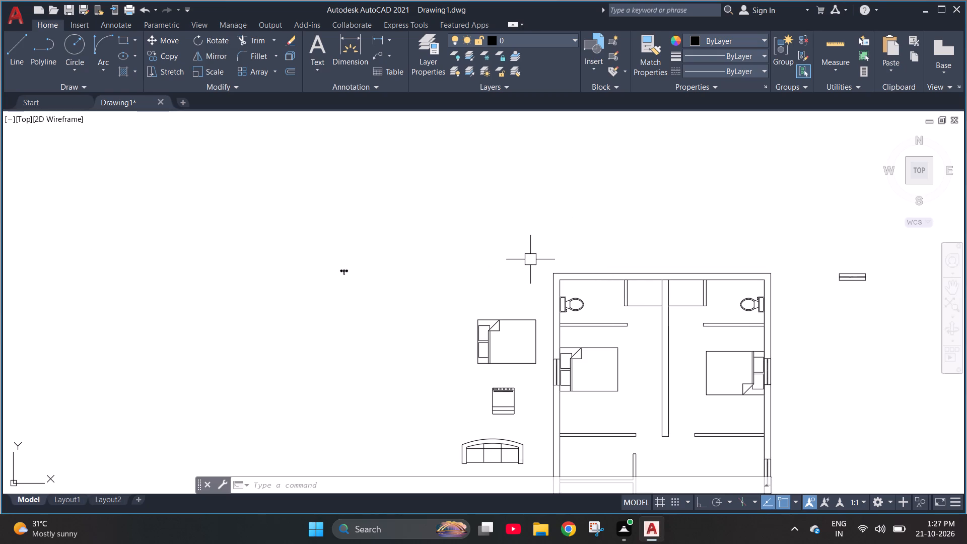
pyautogui.scroll(-1, 520, 259)
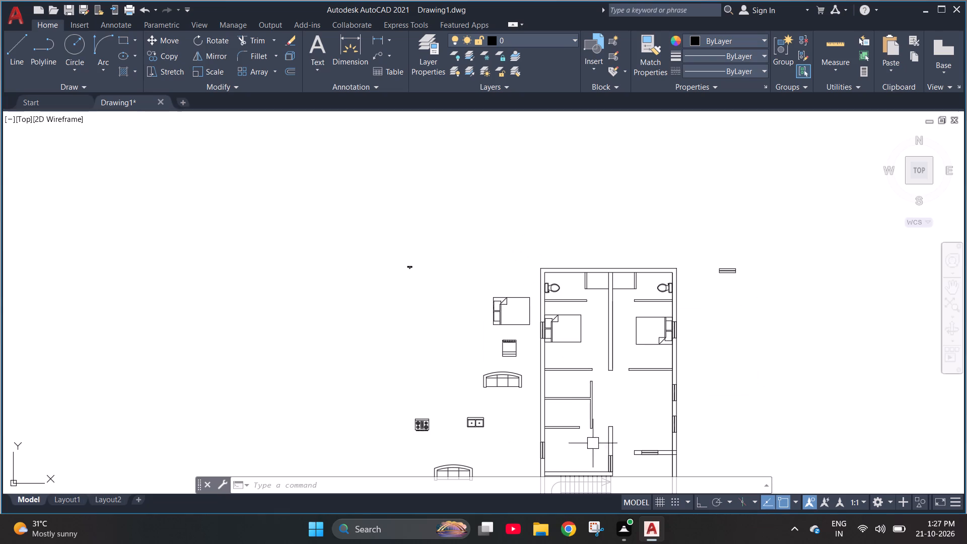
pyautogui.click(556, 294)
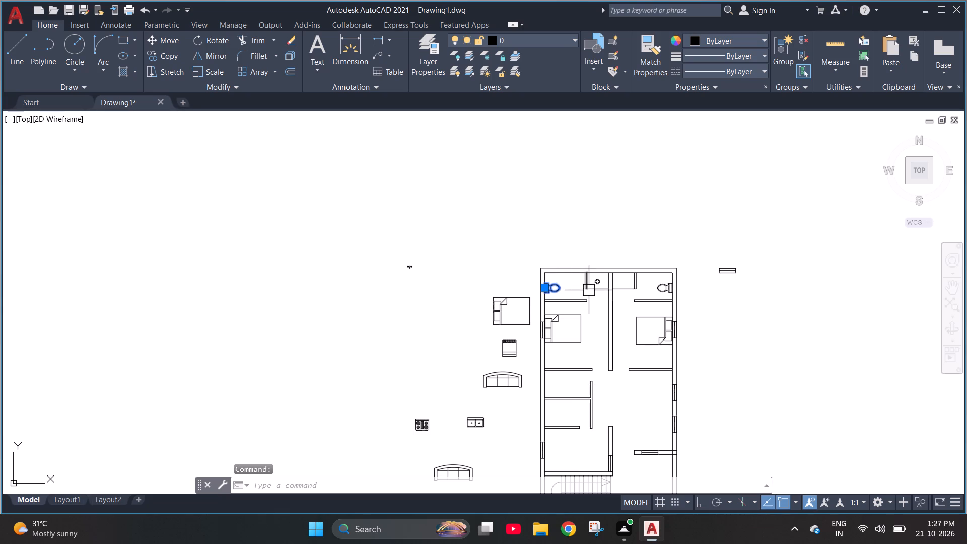
pyautogui.press('c')
pyautogui.press('o')
pyautogui.press('Return')
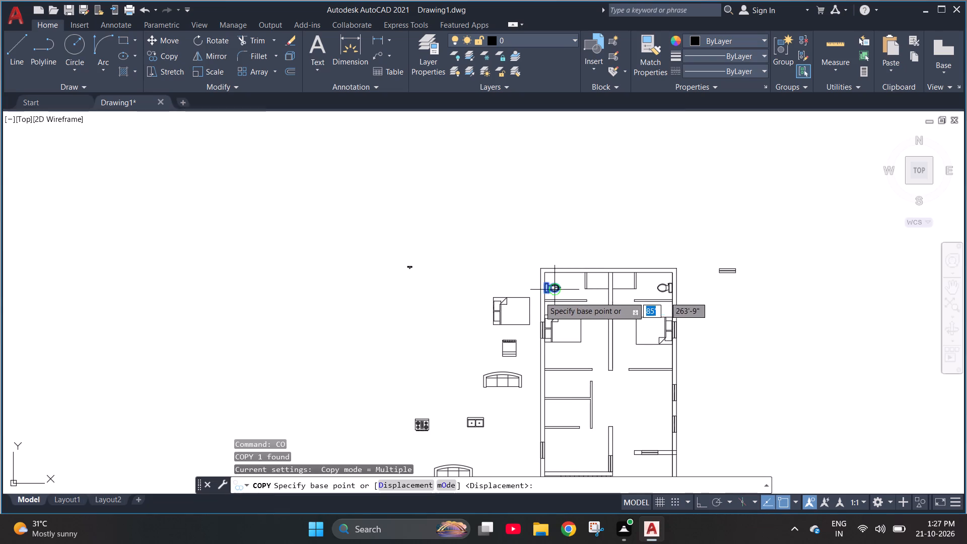
pyautogui.scroll(4, 538, 297)
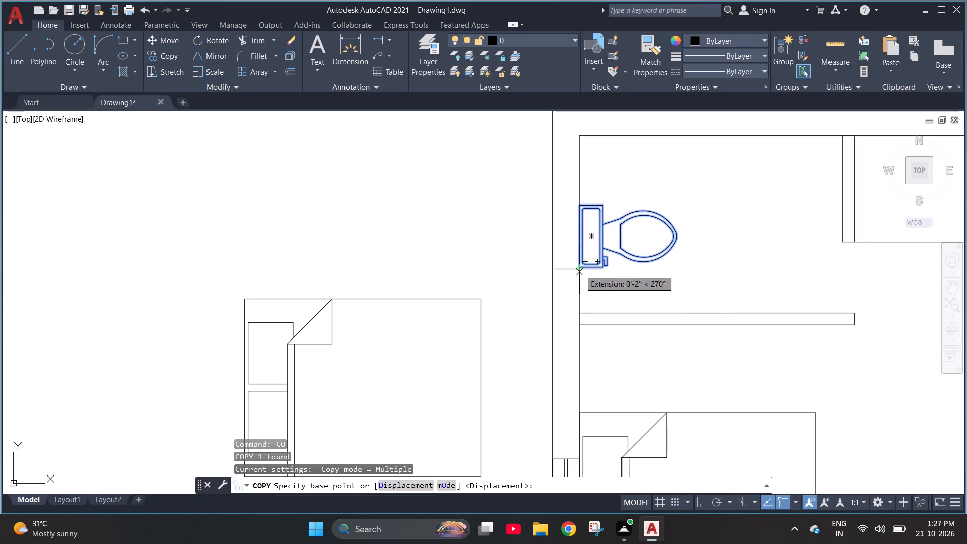
pyautogui.scroll(3, 575, 275)
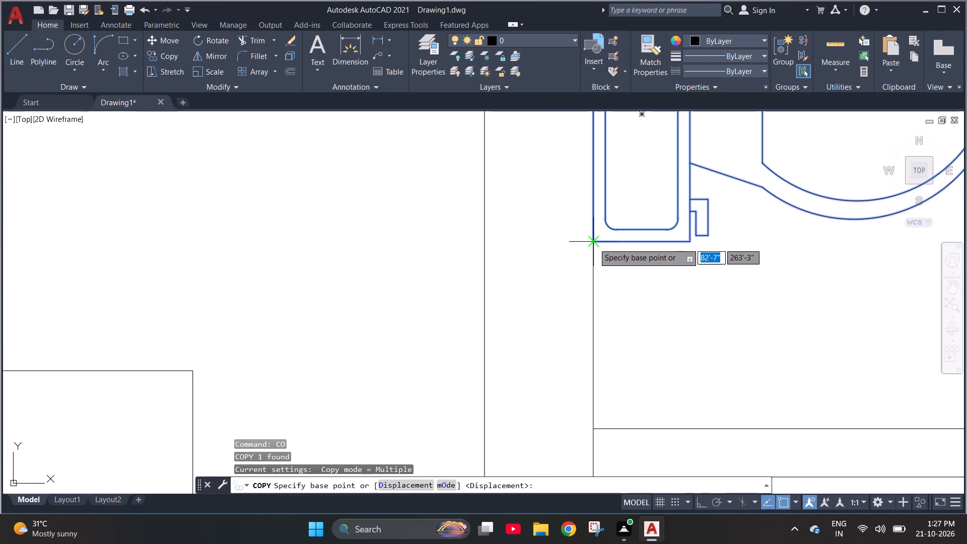
pyautogui.click(594, 243)
pyautogui.scroll(-4, 505, 250)
pyautogui.scroll(-2, 482, 209)
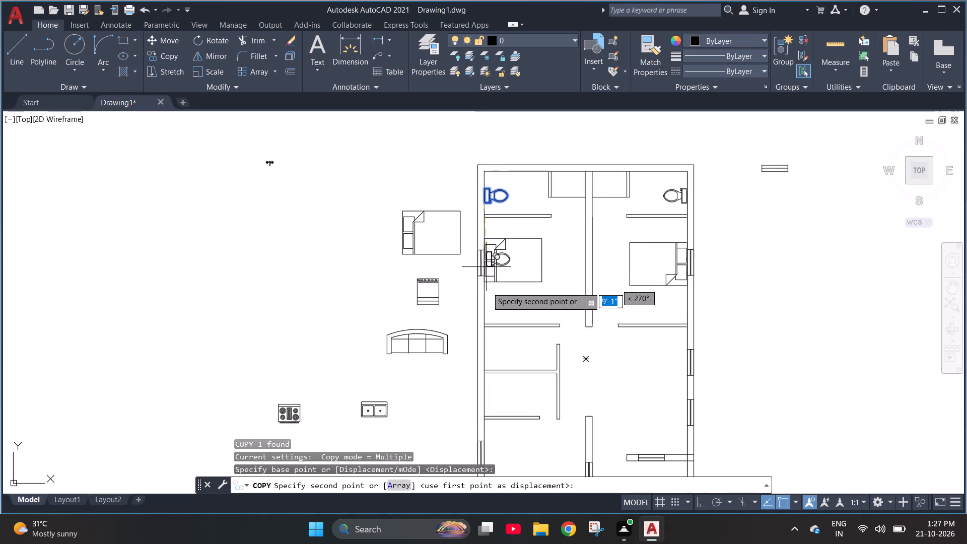
pyautogui.scroll(4, 486, 385)
pyautogui.scroll(-2, 479, 299)
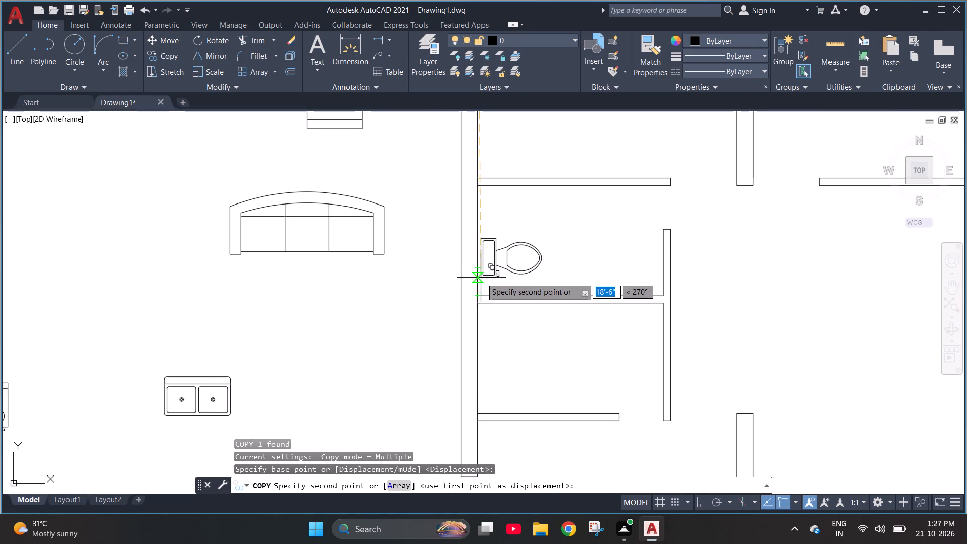
pyautogui.scroll(4, 479, 280)
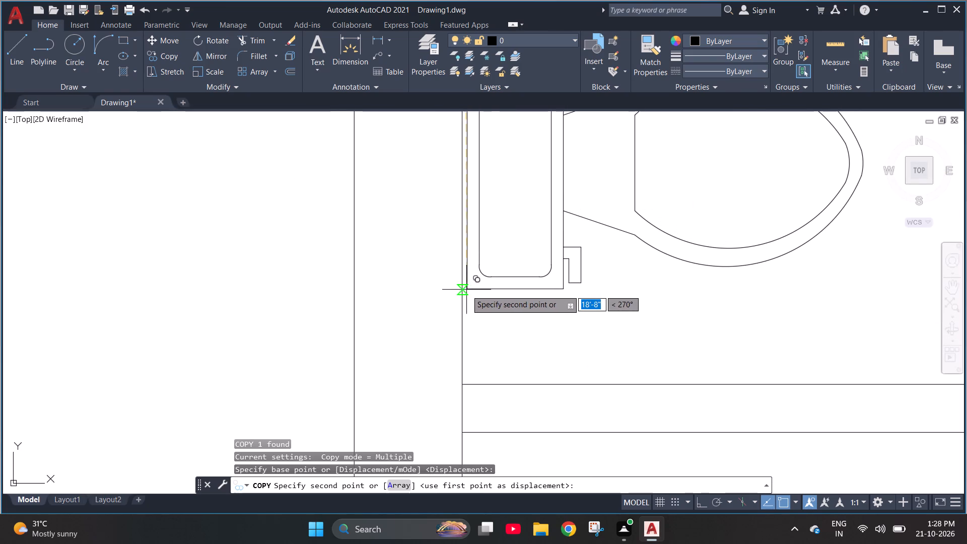
pyautogui.click(462, 295)
pyautogui.scroll(-3, 486, 218)
pyautogui.scroll(-1, 477, 261)
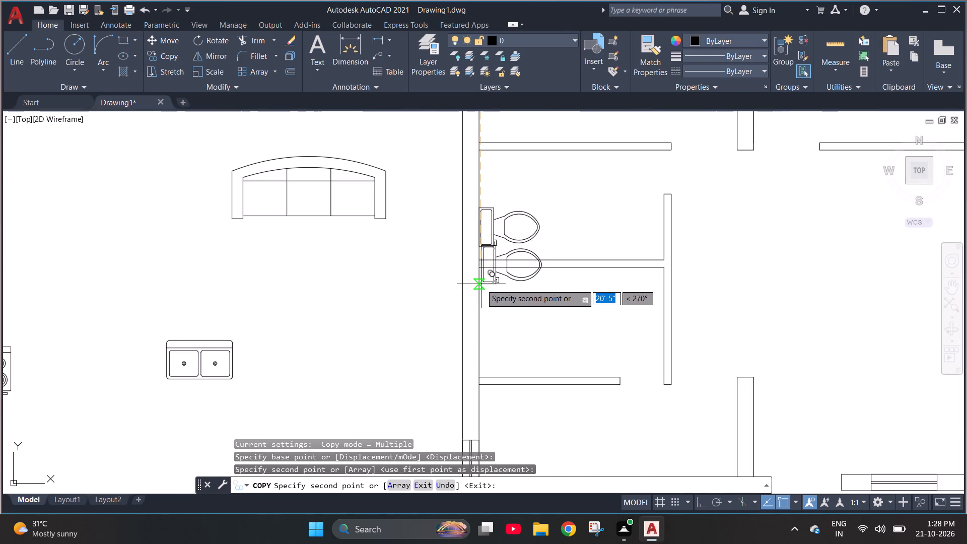
pyautogui.scroll(-1, 481, 284)
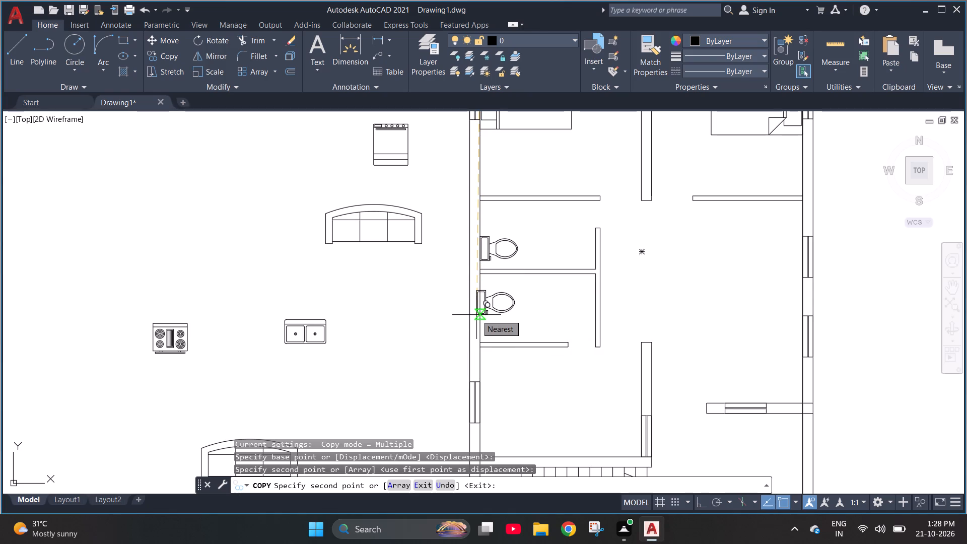
pyautogui.press('Escape')
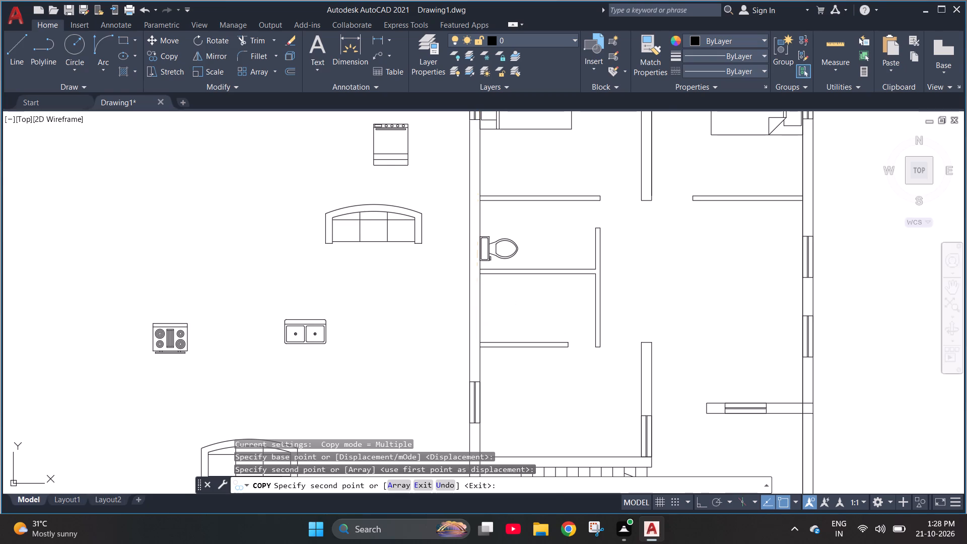
# Offset the inner faces of the south and west walls 2' into the room north of the staircase.
pyautogui.scroll(-2, 426, 226)
pyautogui.scroll(-1, 406, 270)
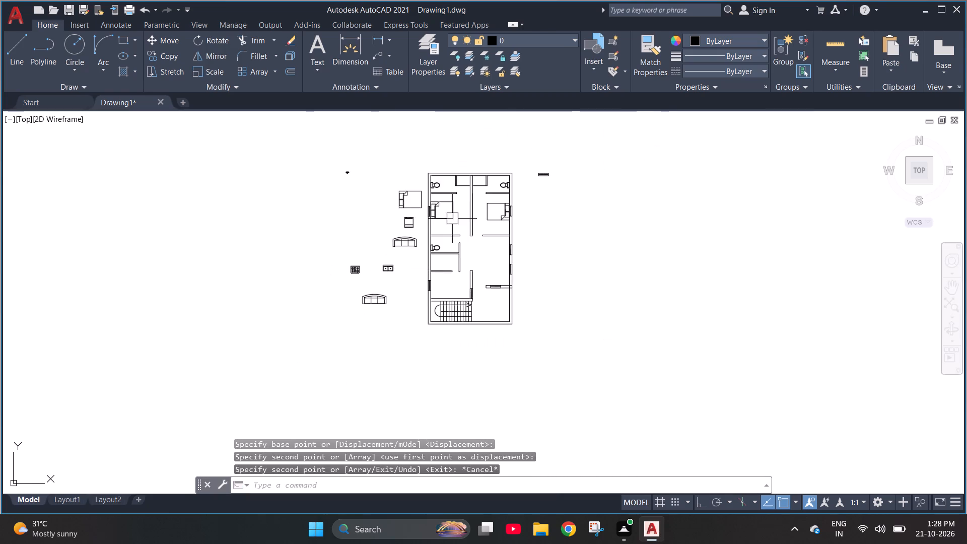
pyautogui.scroll(1, 447, 191)
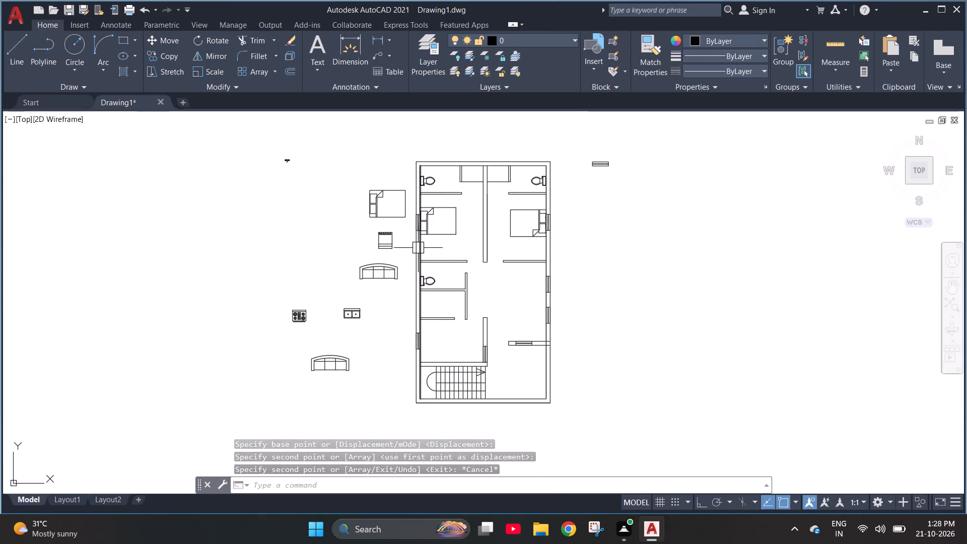
pyautogui.press('Escape')
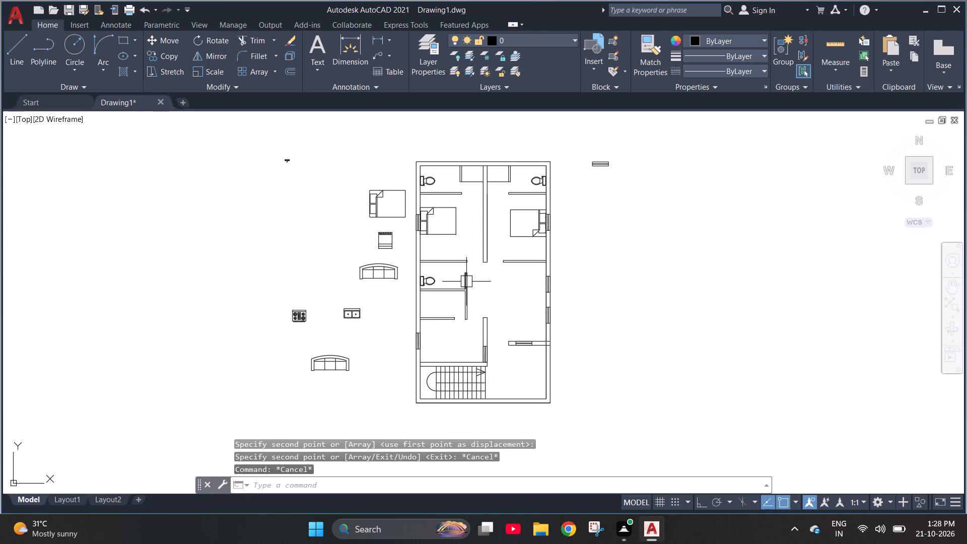
pyautogui.press('o')
pyautogui.press('Return')
pyautogui.press('2')
pyautogui.press("'")
pyautogui.press('Return')
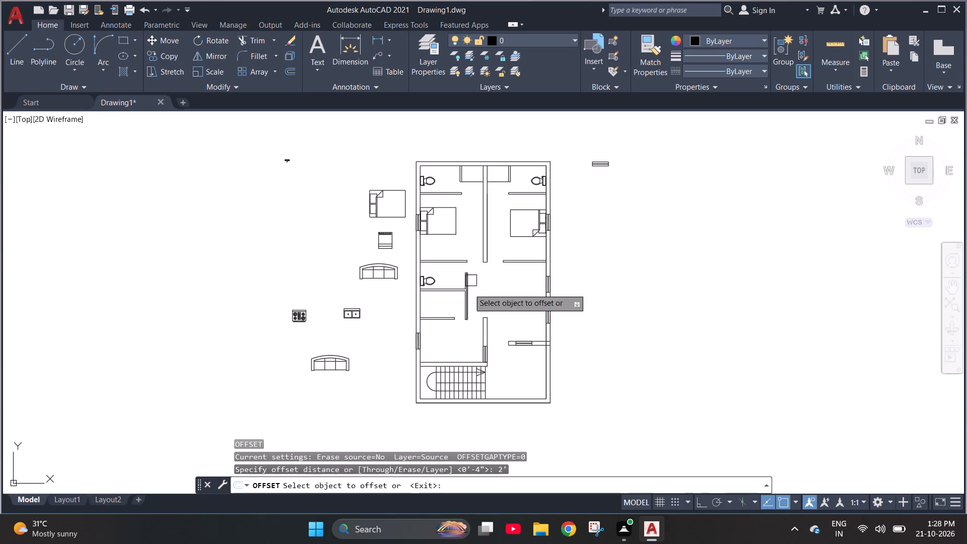
pyautogui.scroll(4, 454, 354)
pyautogui.click(417, 411)
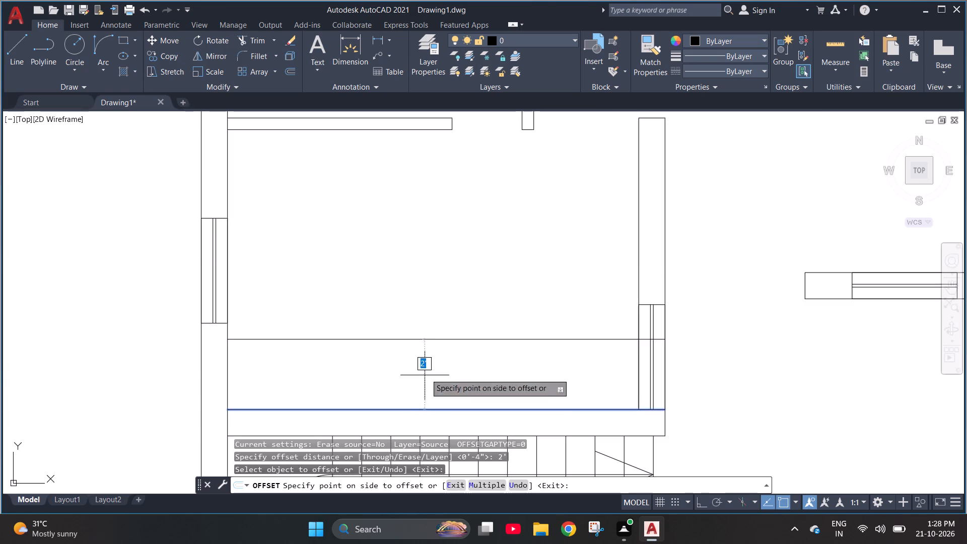
pyautogui.click(430, 346)
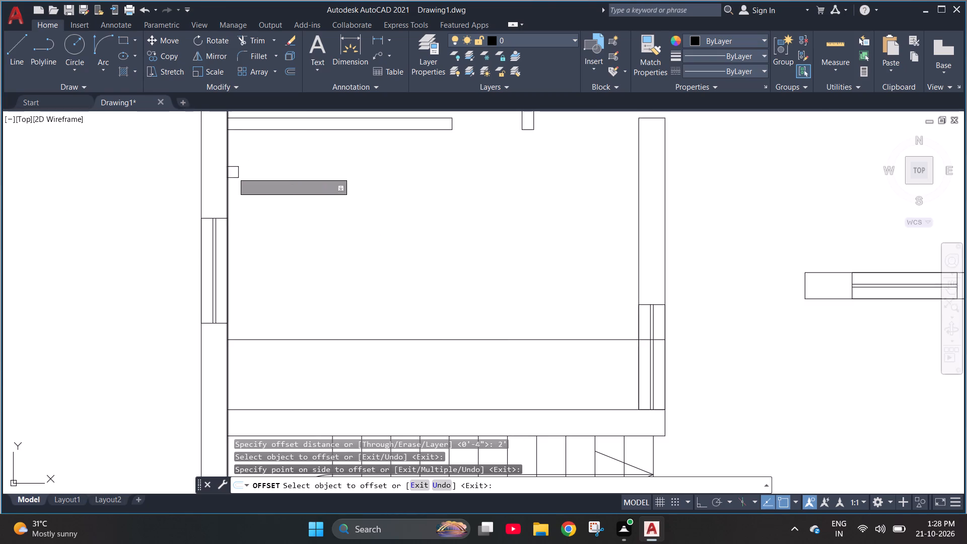
pyautogui.click(231, 173)
pyautogui.click(320, 193)
pyautogui.press('Escape')
# Trim away the parts of the vertical counter line that run through the staircase and the wall north of it.
pyautogui.write('tr')
pyautogui.press('space')
pyautogui.scroll(-2, 397, 231)
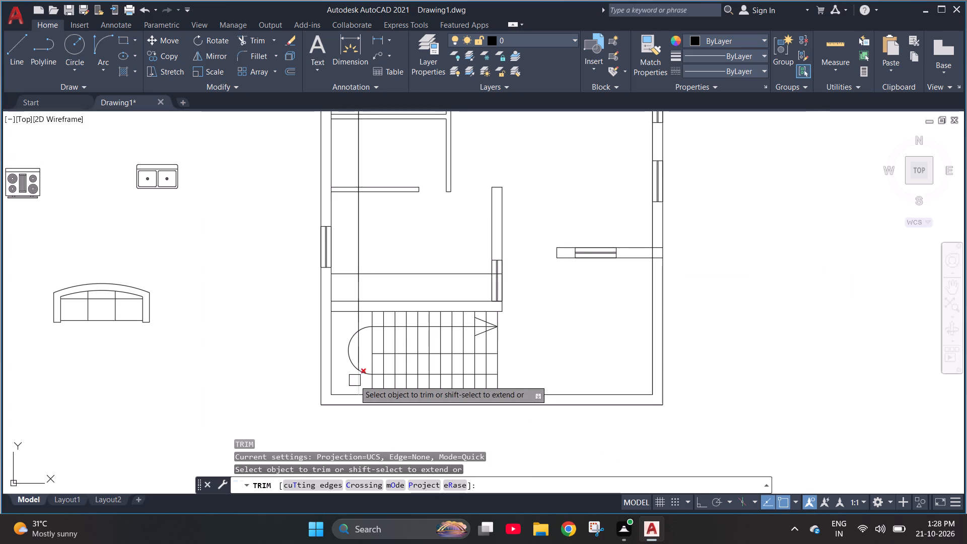
pyautogui.click(355, 387)
pyautogui.click(362, 353)
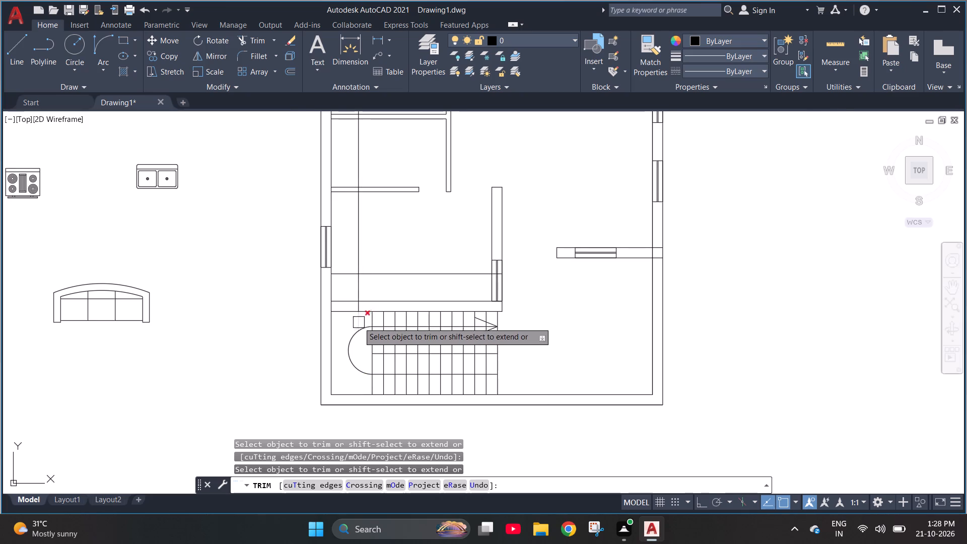
pyautogui.scroll(2, 358, 324)
pyautogui.click(359, 323)
pyautogui.click(361, 279)
pyautogui.scroll(-2, 356, 319)
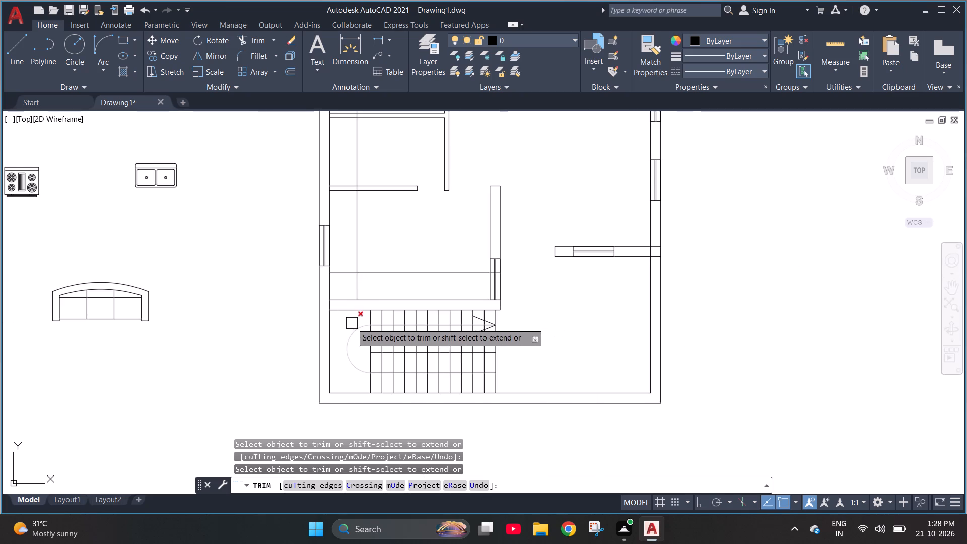
# Trim off the rest of the vertical counter line through the rooms and partitions north of the counter room, including at the toilet.
pyautogui.click(359, 160)
pyautogui.scroll(-2, 367, 272)
pyautogui.scroll(4, 367, 191)
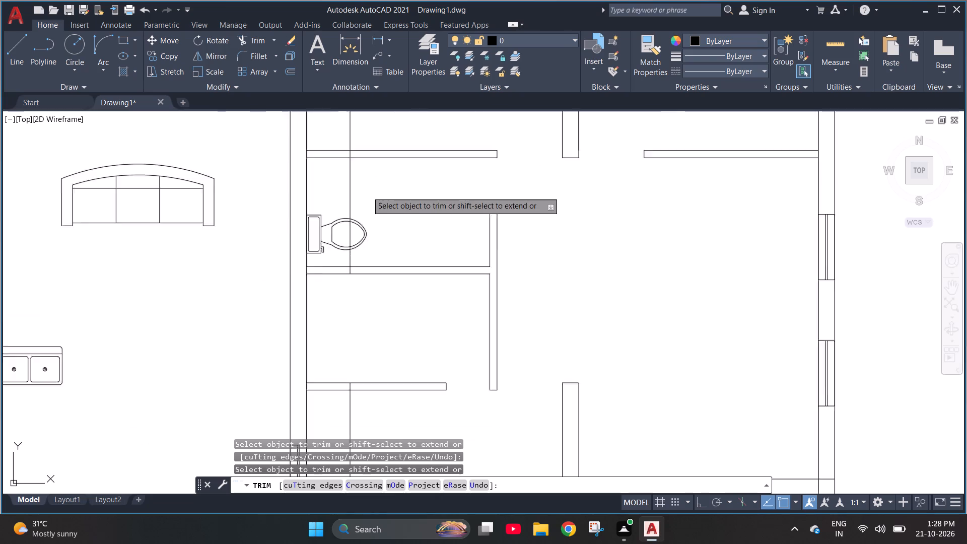
pyautogui.click(337, 253)
pyautogui.scroll(3, 353, 329)
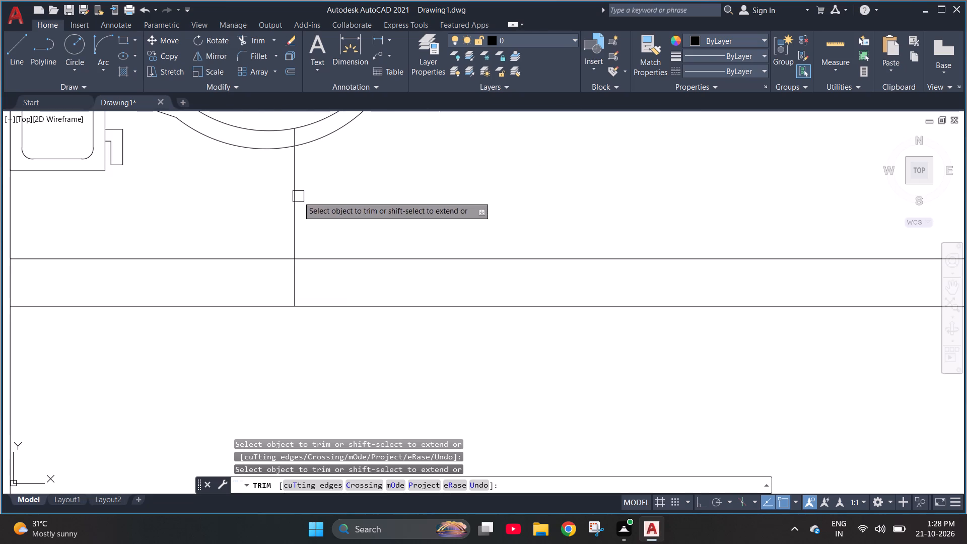
pyautogui.click(298, 196)
pyautogui.click(291, 287)
pyautogui.scroll(-4, 293, 308)
pyautogui.scroll(5, 292, 286)
pyautogui.click(289, 297)
pyautogui.scroll(-2, 288, 314)
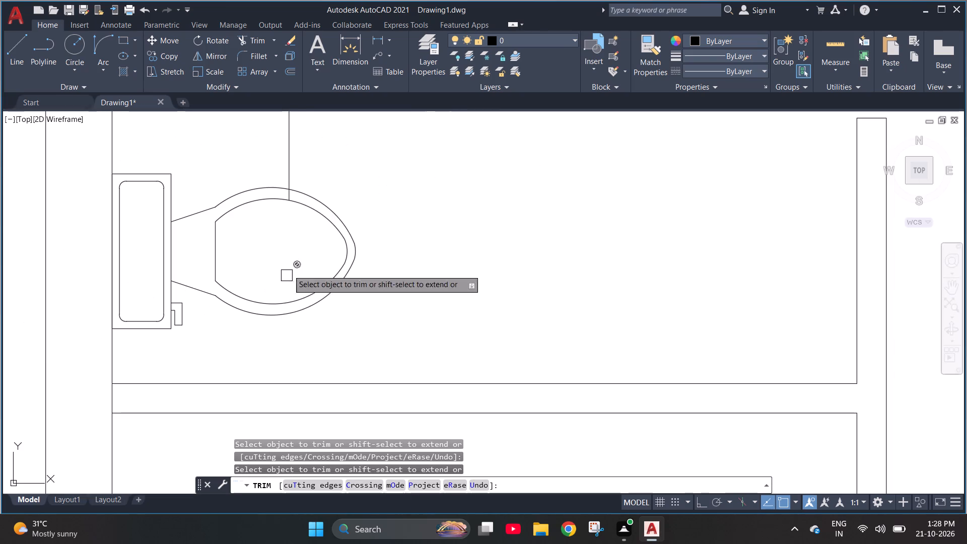
pyautogui.scroll(3, 285, 197)
pyautogui.click(296, 184)
pyautogui.click(303, 145)
pyautogui.scroll(-3, 318, 239)
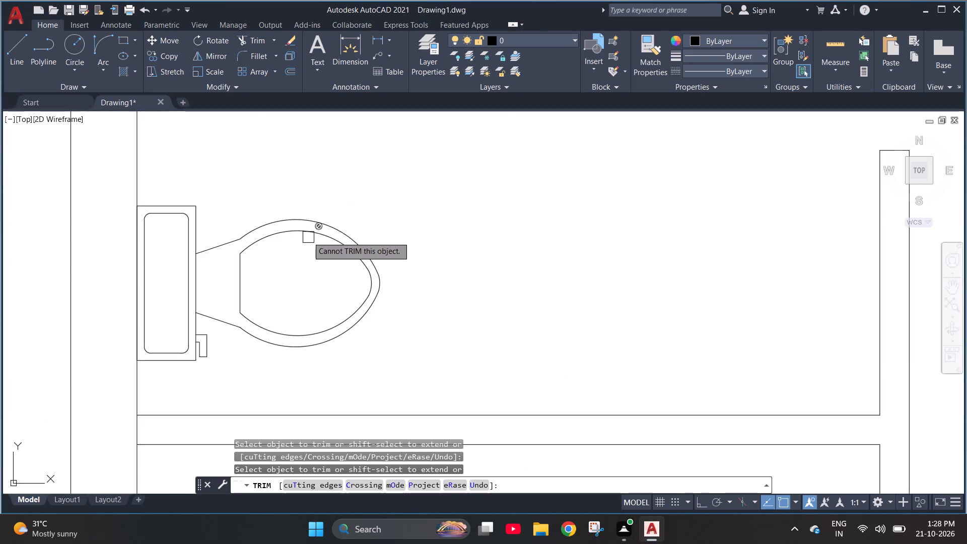
pyautogui.scroll(-5, 308, 237)
pyautogui.press('Escape')
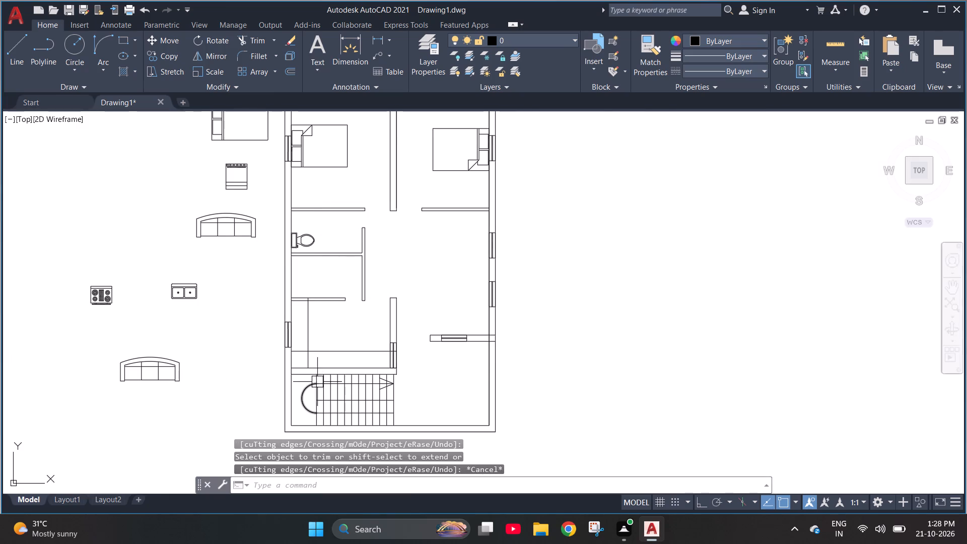
# Trim the overlapping ends of the two counter lines so they meet in an L-shaped corner at the room's southwest.
pyautogui.scroll(2, 313, 380)
pyautogui.press('space')
pyautogui.click(285, 310)
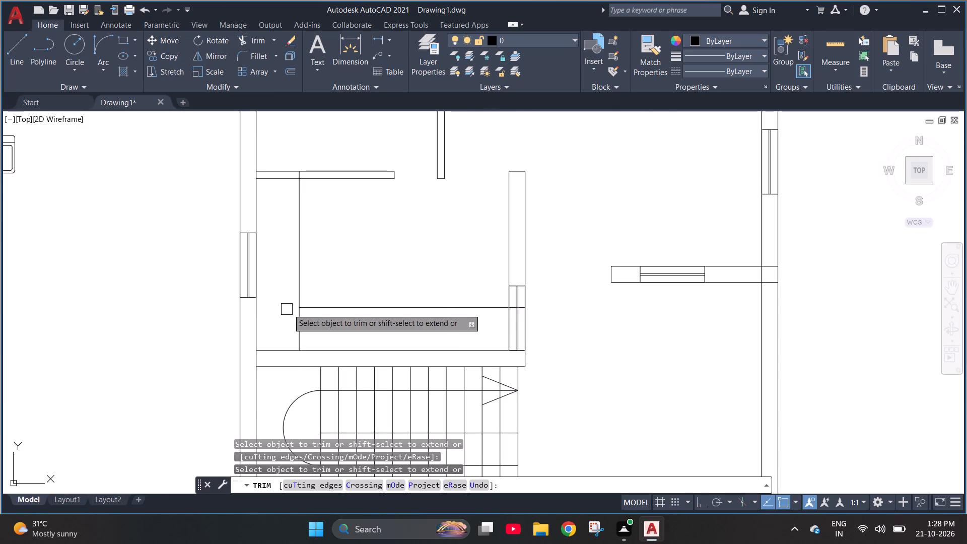
pyautogui.click(295, 329)
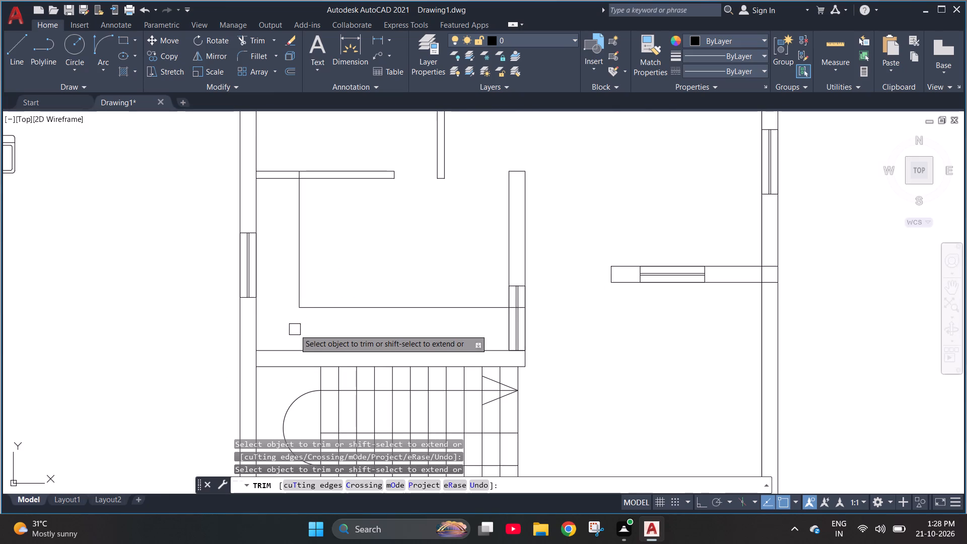
pyautogui.press('Escape')
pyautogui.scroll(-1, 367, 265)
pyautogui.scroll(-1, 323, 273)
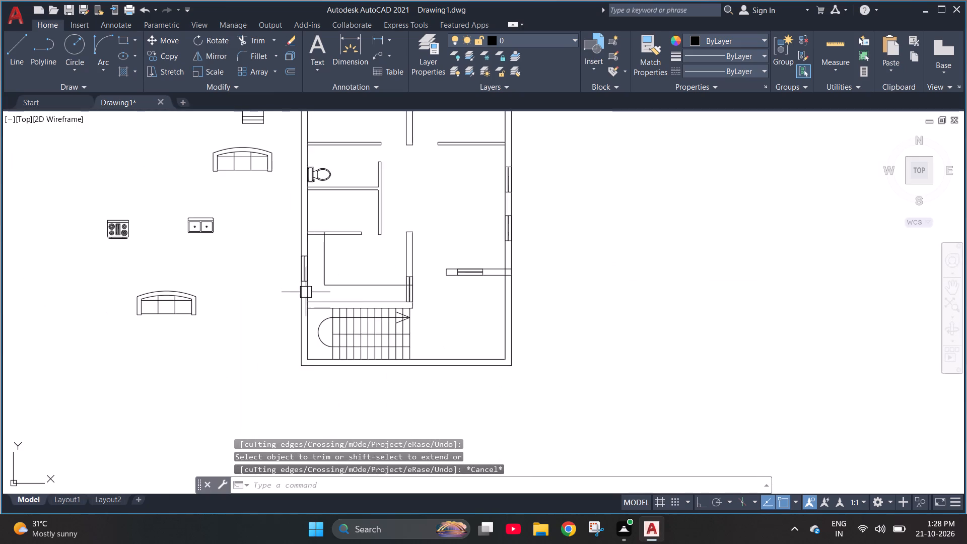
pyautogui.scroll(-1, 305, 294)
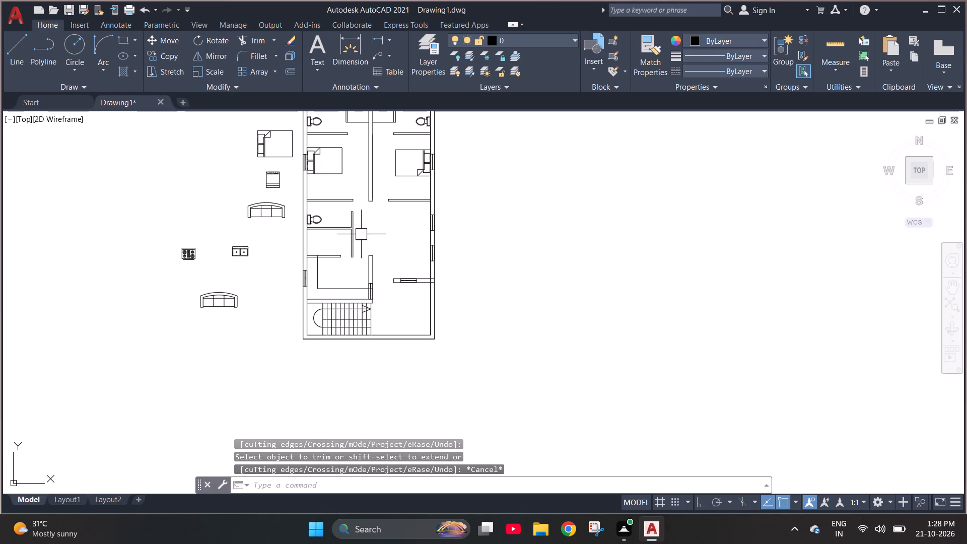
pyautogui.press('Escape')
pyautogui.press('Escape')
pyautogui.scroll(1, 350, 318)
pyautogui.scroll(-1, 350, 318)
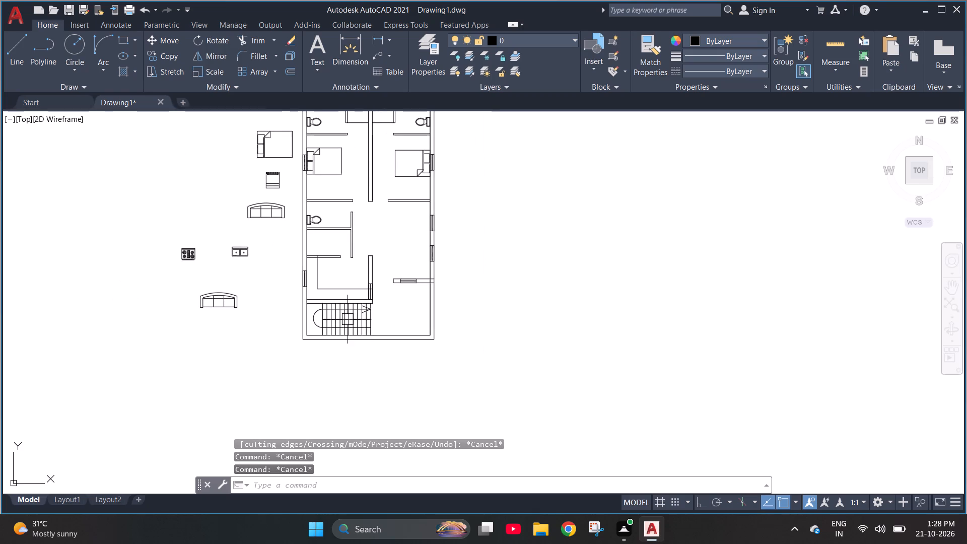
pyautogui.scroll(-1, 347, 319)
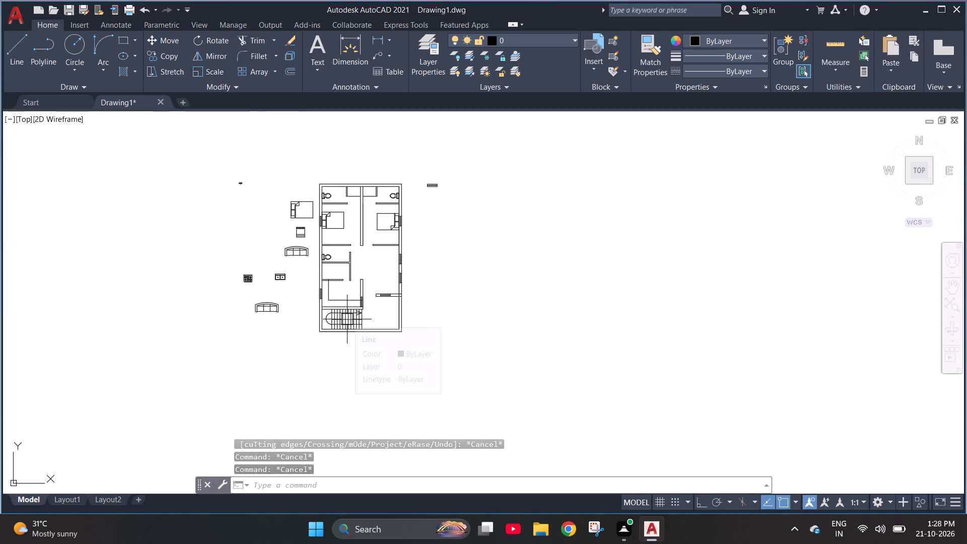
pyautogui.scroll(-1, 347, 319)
# Scale up the west bedroom's bed about its southeast corner.
pyautogui.scroll(3, 353, 243)
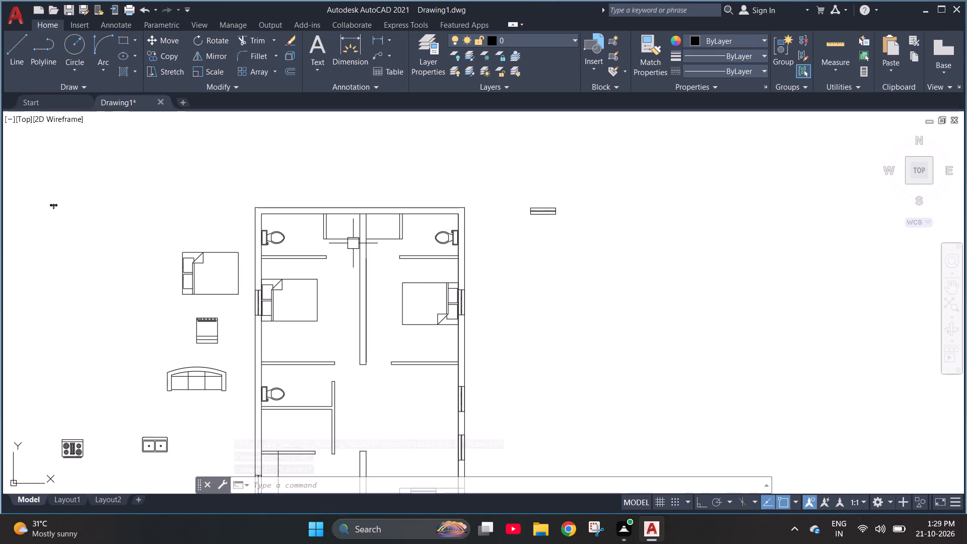
pyautogui.press('Escape')
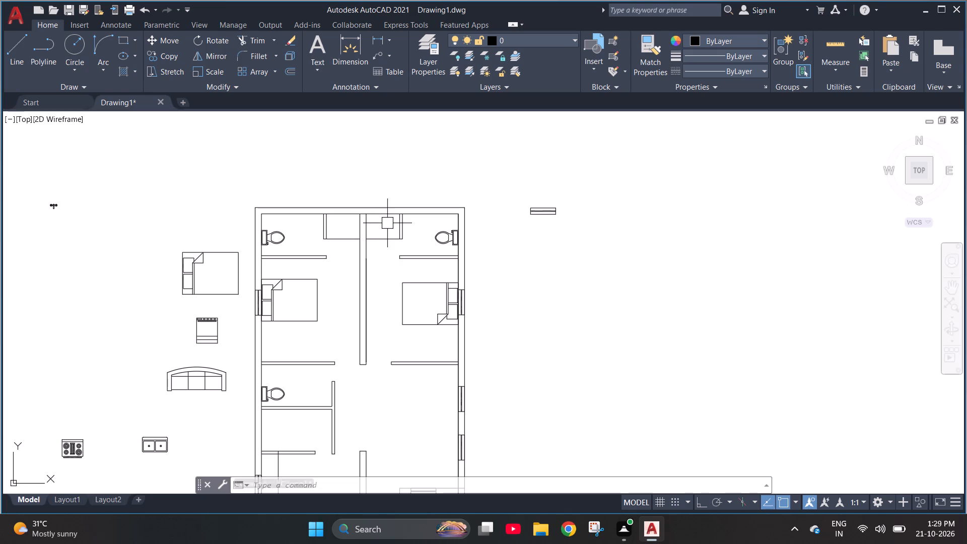
pyautogui.click(308, 320)
pyautogui.write('sc')
pyautogui.press('space')
pyautogui.click(317, 320)
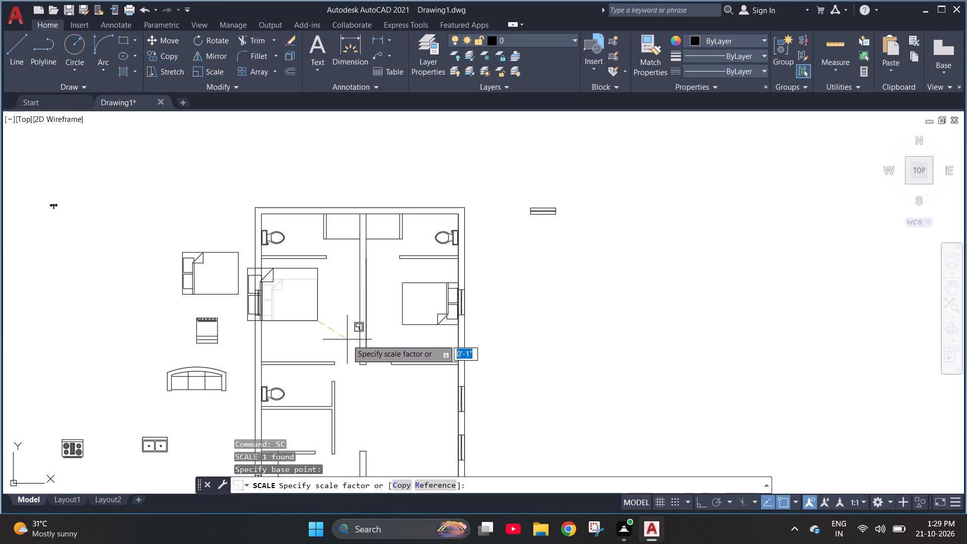
pyautogui.click(348, 341)
# Move the enlarged bed by its southwest corner so its head rests against the west wall's inner face.
pyautogui.click(321, 321)
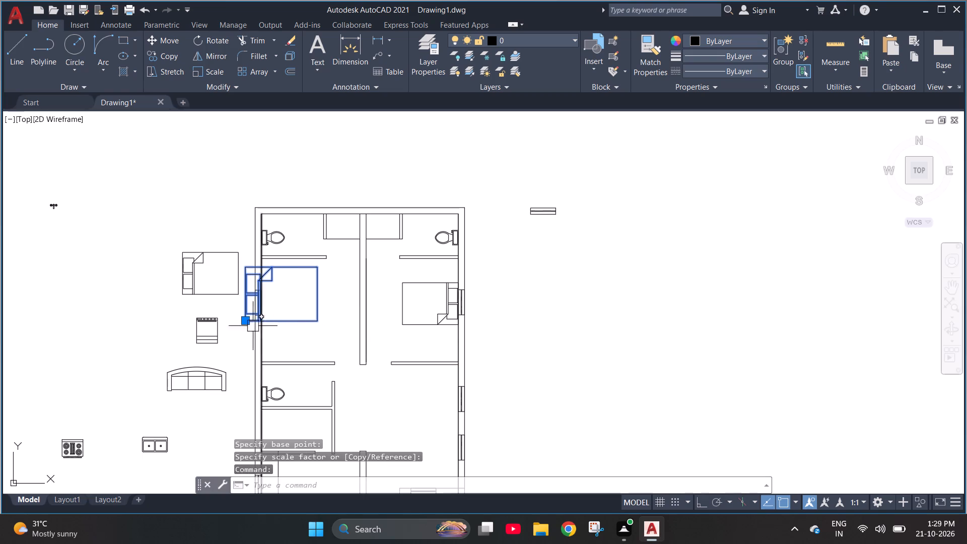
pyautogui.click(244, 323)
pyautogui.scroll(3, 266, 331)
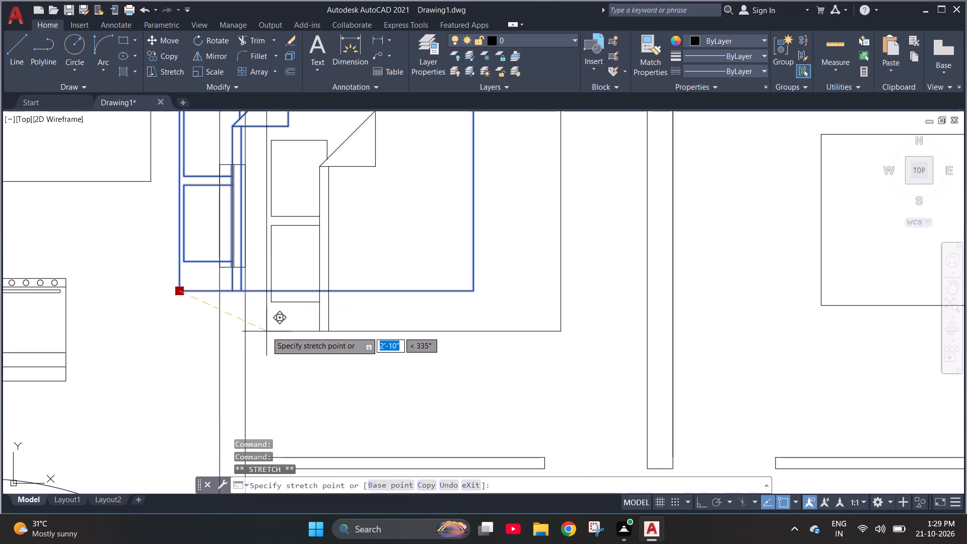
pyautogui.click(245, 332)
pyautogui.press('Escape')
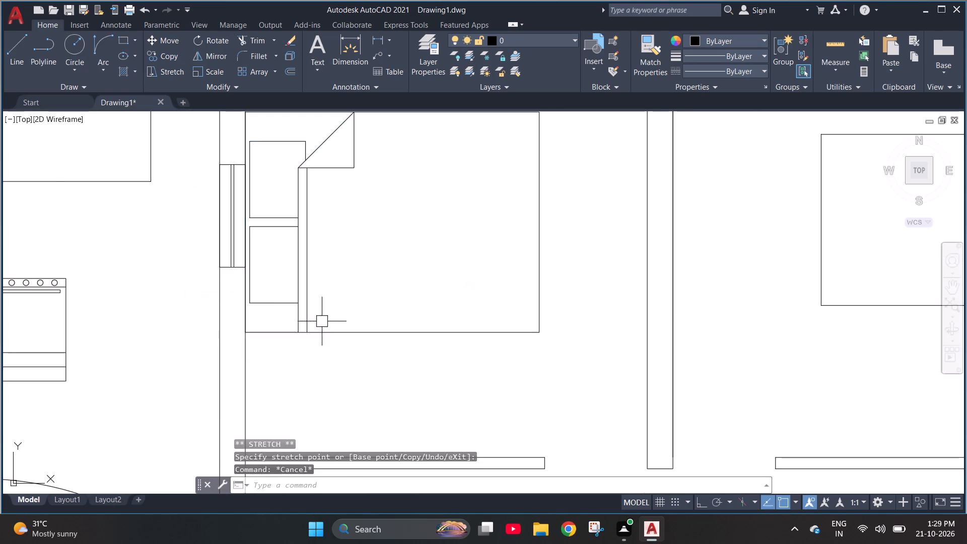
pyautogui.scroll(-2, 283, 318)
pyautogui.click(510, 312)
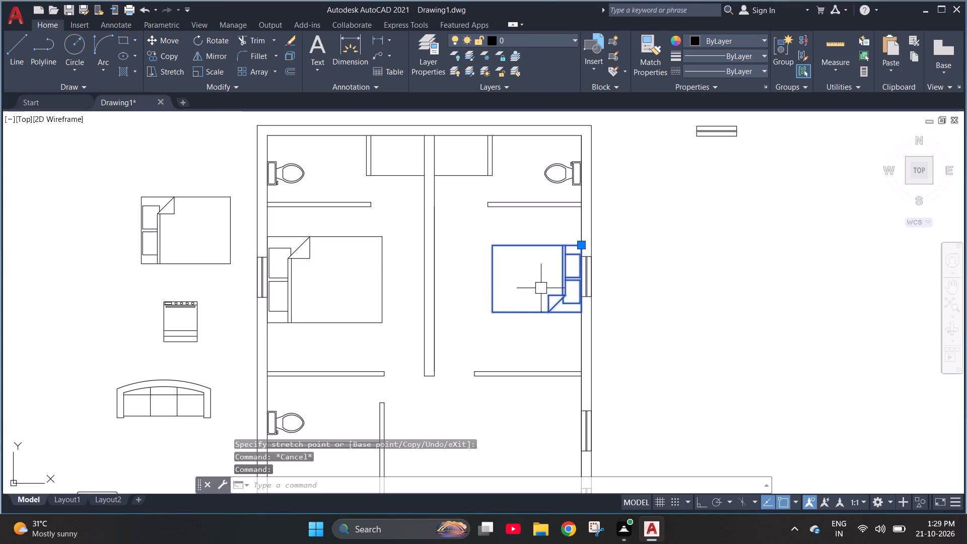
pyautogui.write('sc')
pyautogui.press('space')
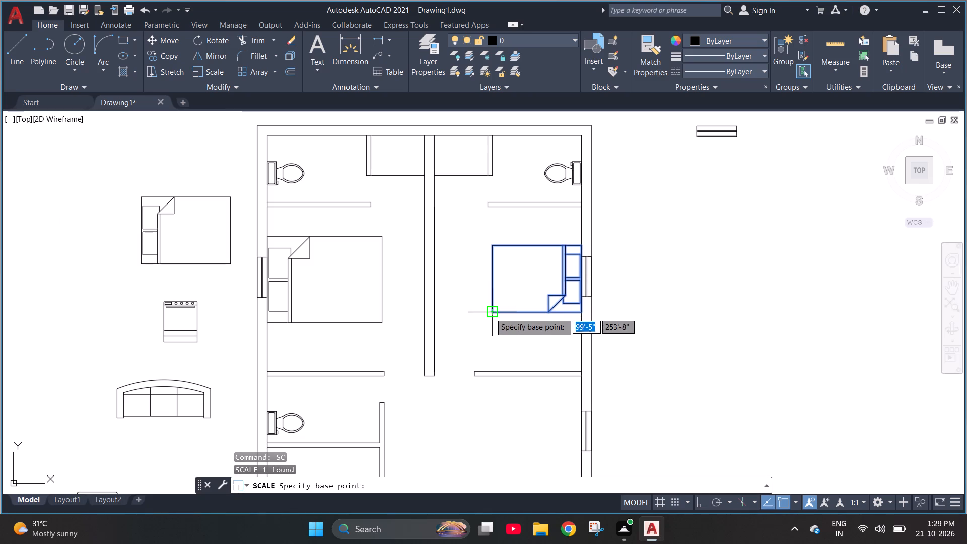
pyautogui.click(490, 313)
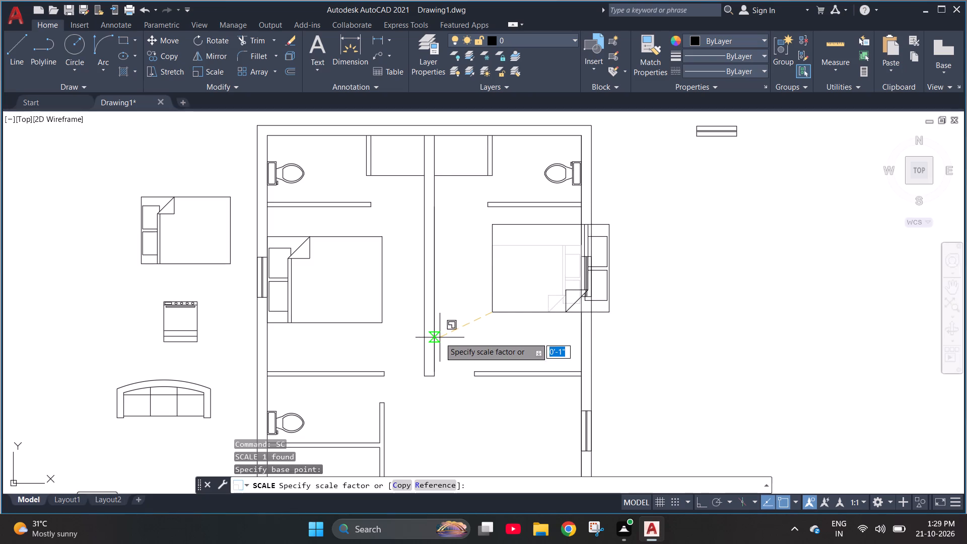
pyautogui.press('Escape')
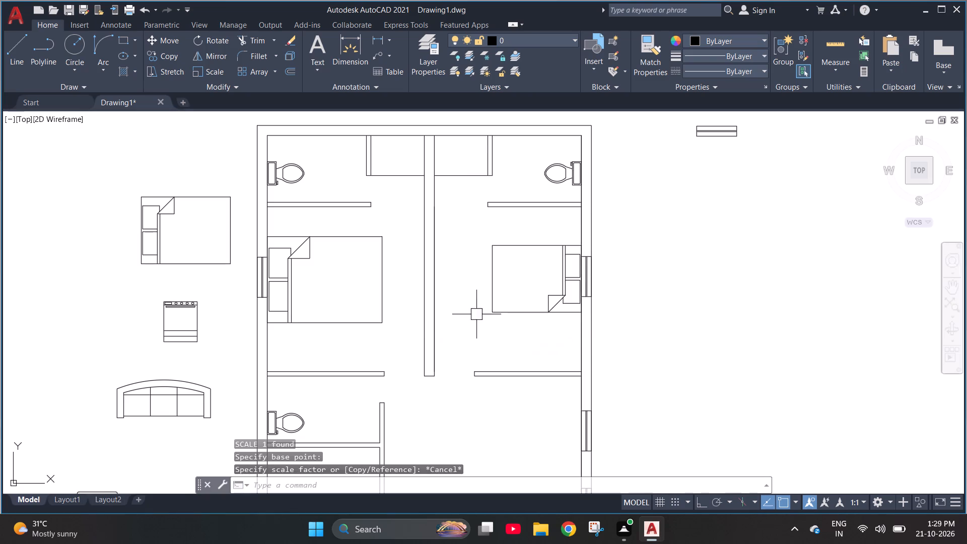
# Delete the smaller bed in the east bedroom.
pyautogui.click(500, 307)
pyautogui.press('Delete')
# Copy the enlarged west bed from its southwest corner about 14'-9" east into the east bedroom.
pyautogui.click(372, 322)
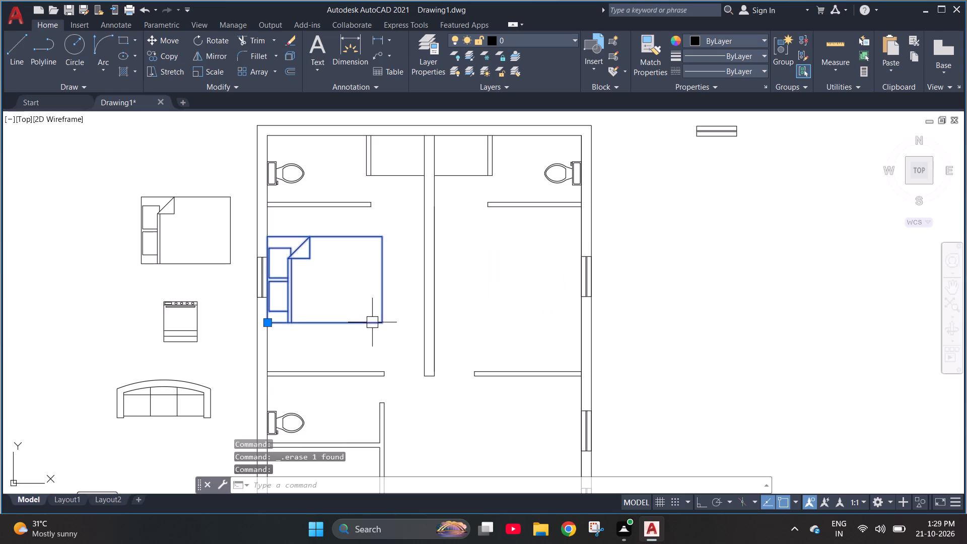
pyautogui.press('c')
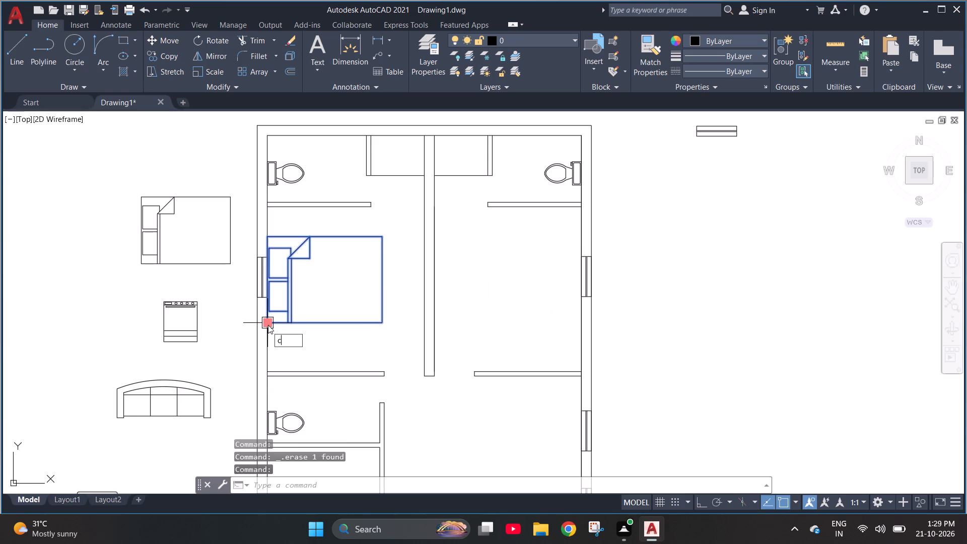
pyautogui.press('o')
pyautogui.press('Return')
pyautogui.click(274, 325)
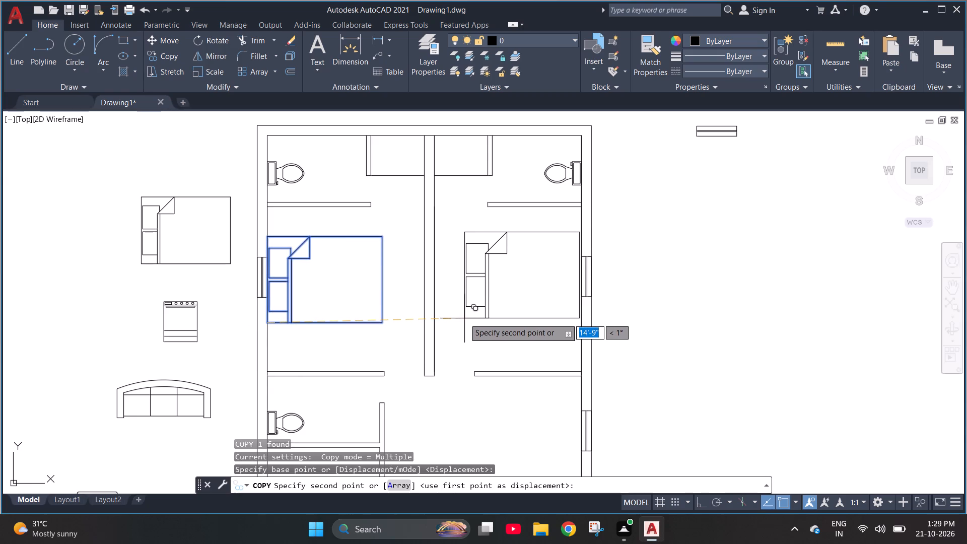
pyautogui.click(464, 318)
pyautogui.press('Escape')
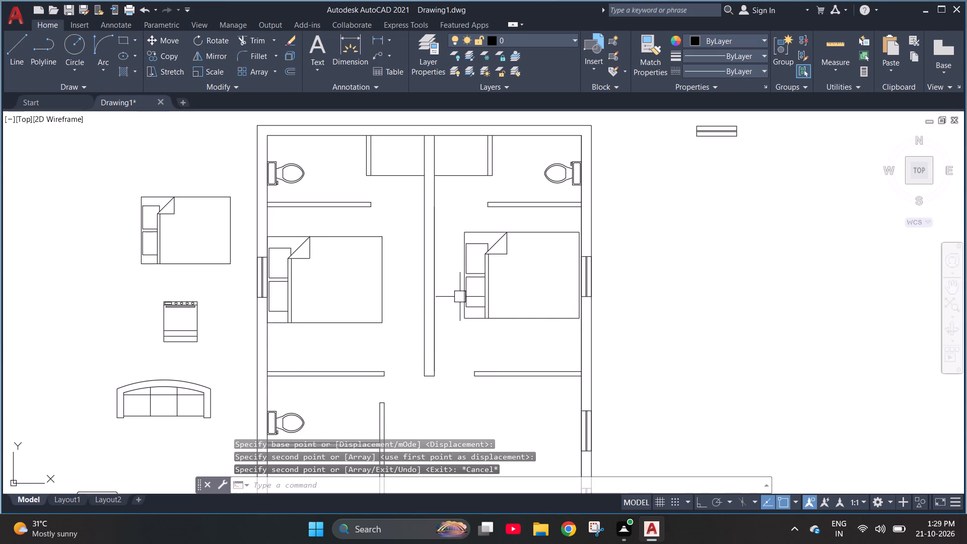
# Rotate the copied bed 180° about its northwest corner with Ortho on.
pyautogui.click(478, 300)
pyautogui.press('Escape')
pyautogui.click(463, 303)
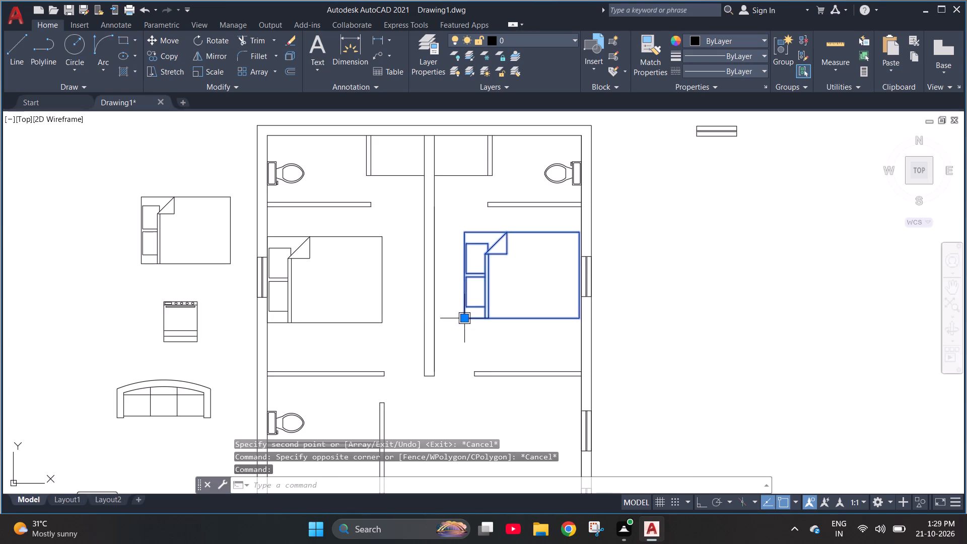
pyautogui.rightClick(466, 319)
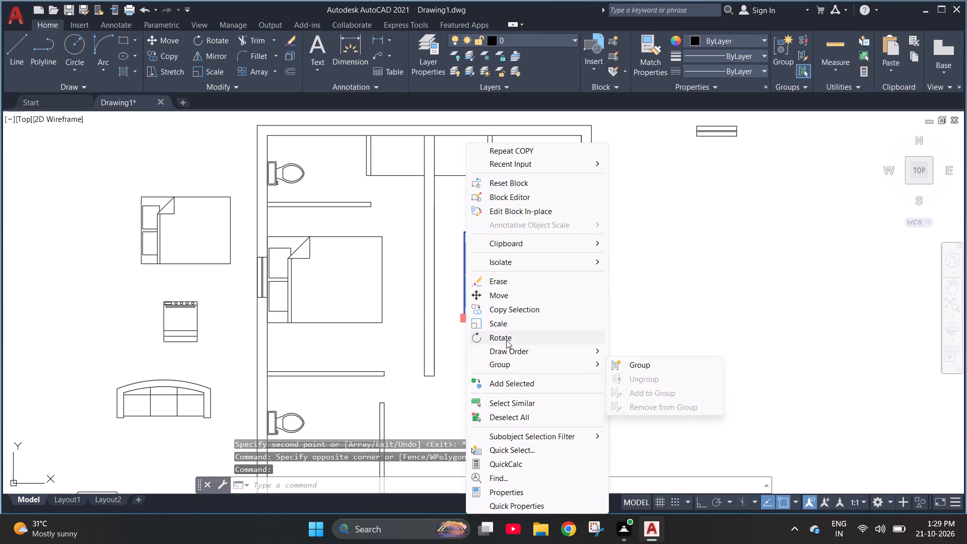
pyautogui.click(506, 340)
pyautogui.click(464, 231)
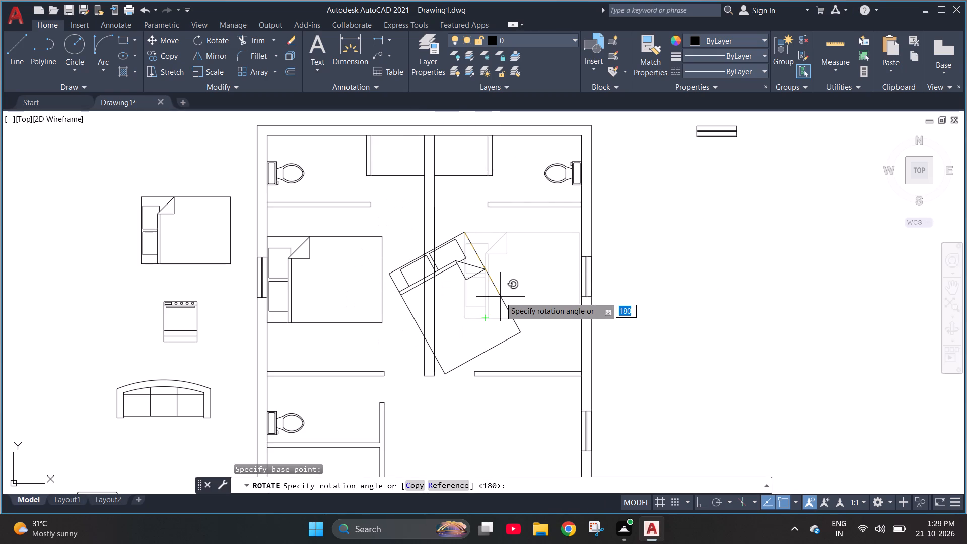
pyautogui.press('F8')
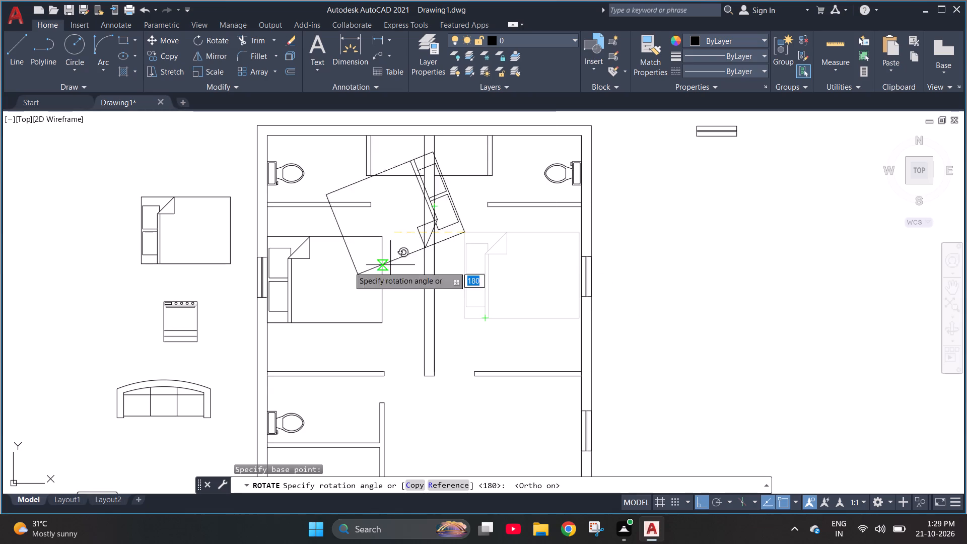
pyautogui.click(294, 226)
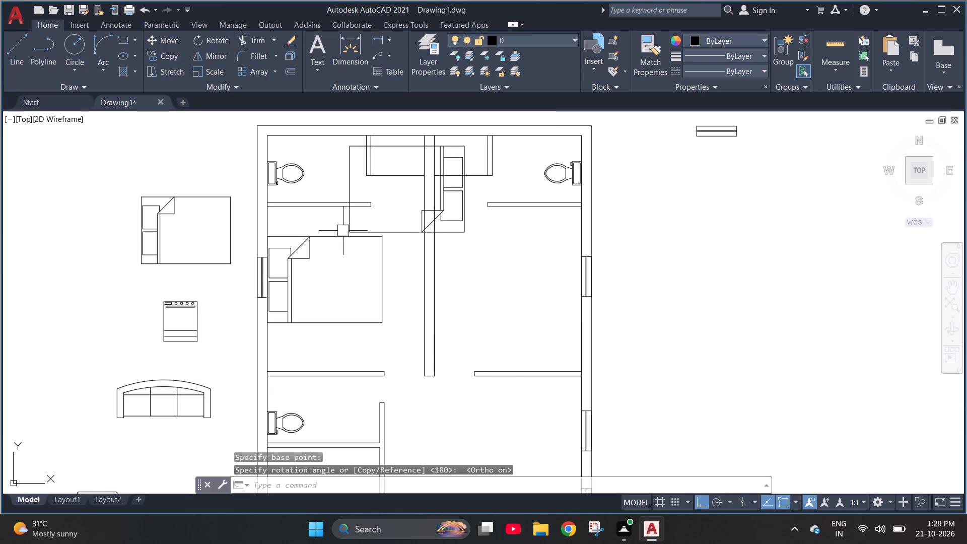
pyautogui.press('Escape')
# Move the rotated bed by its northeast corner so its head rests against the east bedroom's east wall, in front of the window.
pyautogui.click(444, 230)
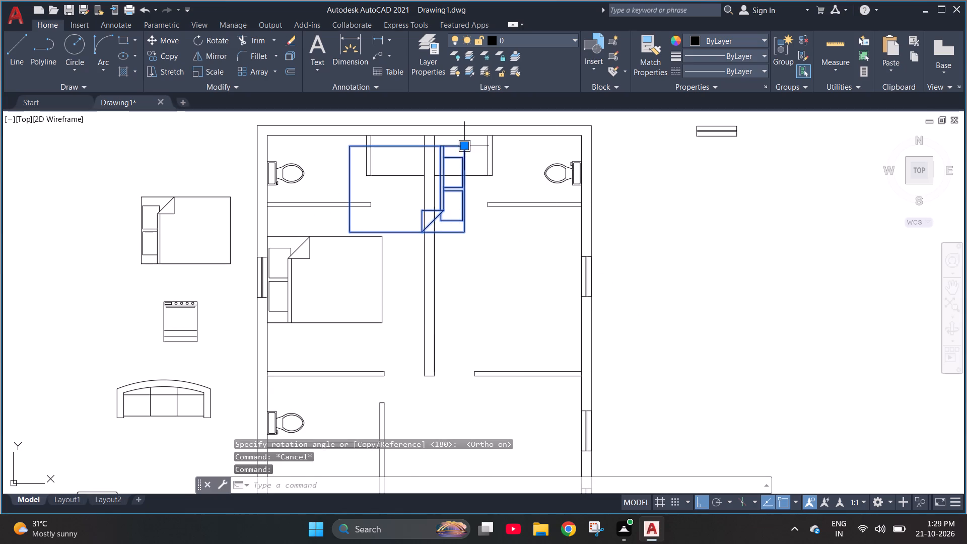
pyautogui.click(465, 146)
pyautogui.press('F8')
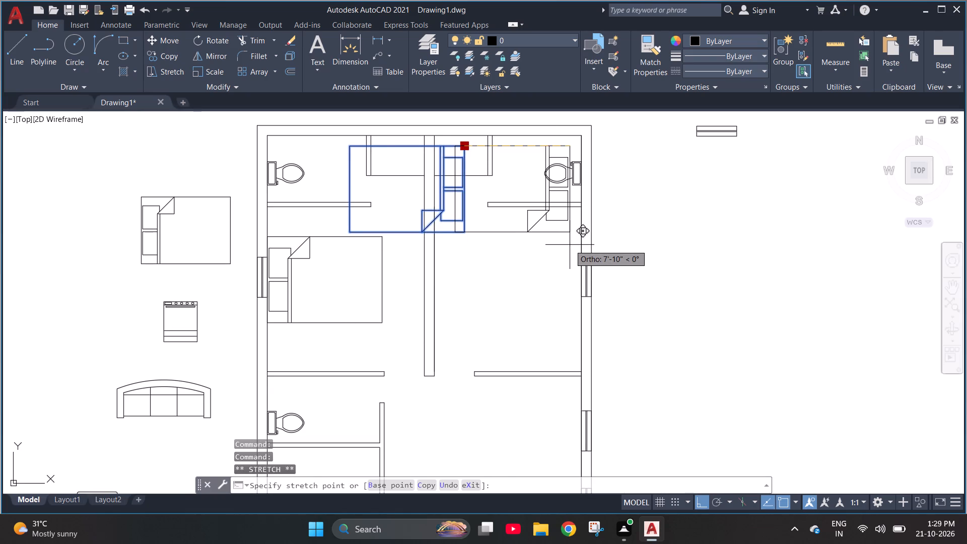
pyautogui.scroll(2, 576, 267)
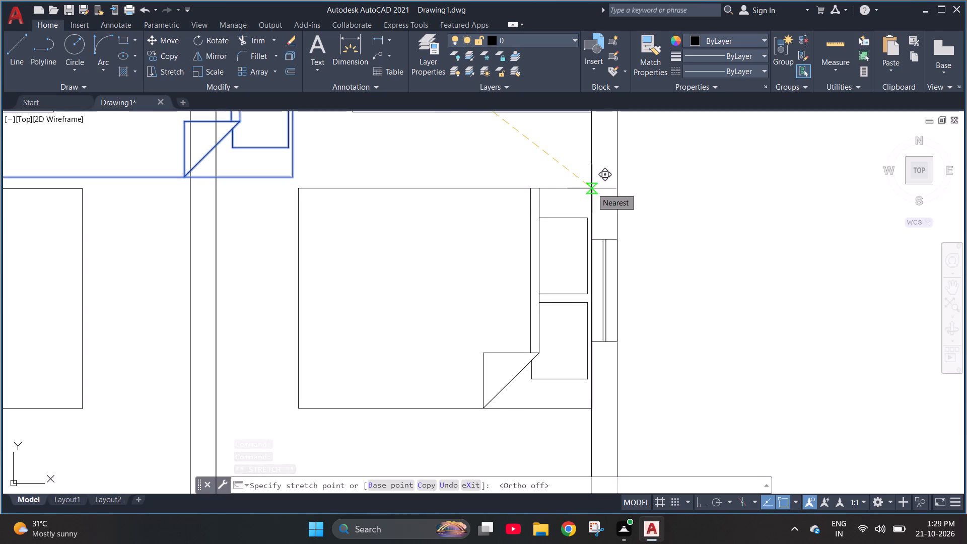
pyautogui.click(592, 188)
pyautogui.scroll(-3, 534, 213)
pyautogui.press('Escape')
pyautogui.scroll(-1, 413, 205)
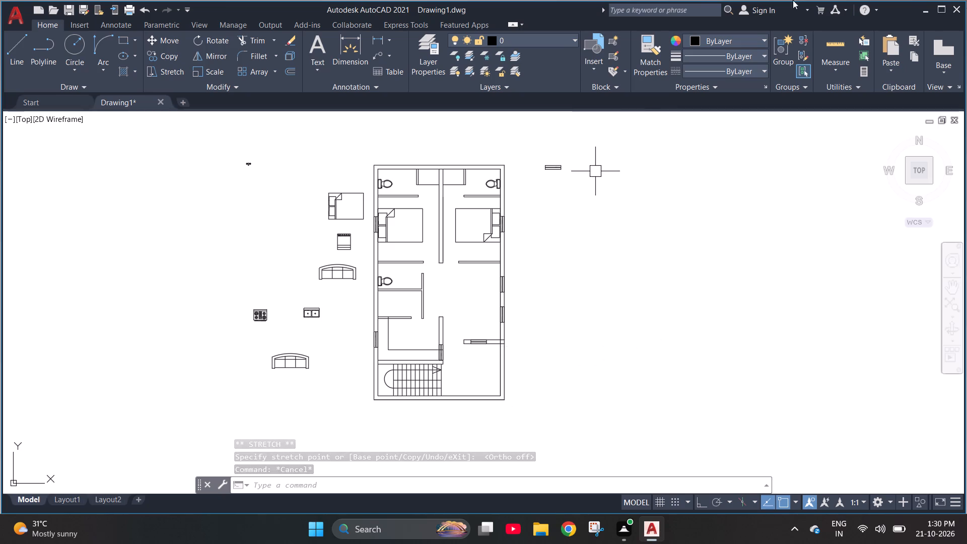
# Rotate the loose sofa below the single chair 270° about its east end with Ortho on, so its back faces east.
pyautogui.scroll(1, 500, 390)
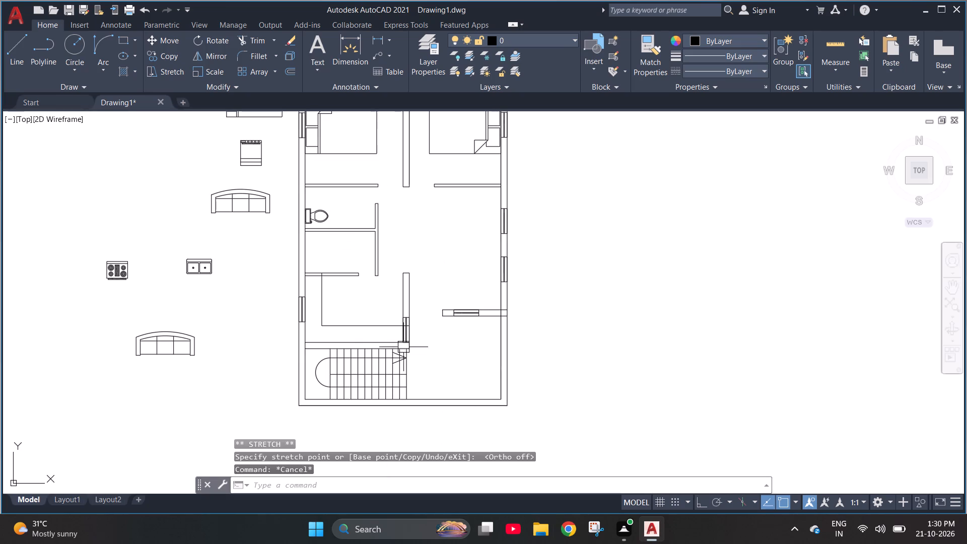
pyautogui.click(249, 209)
pyautogui.scroll(-1, 259, 310)
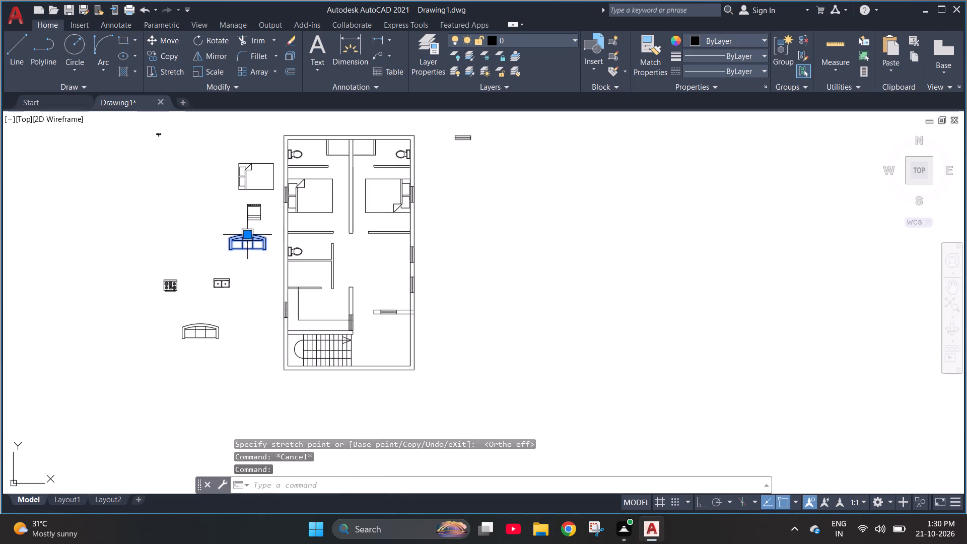
pyautogui.rightClick(250, 230)
pyautogui.click(286, 339)
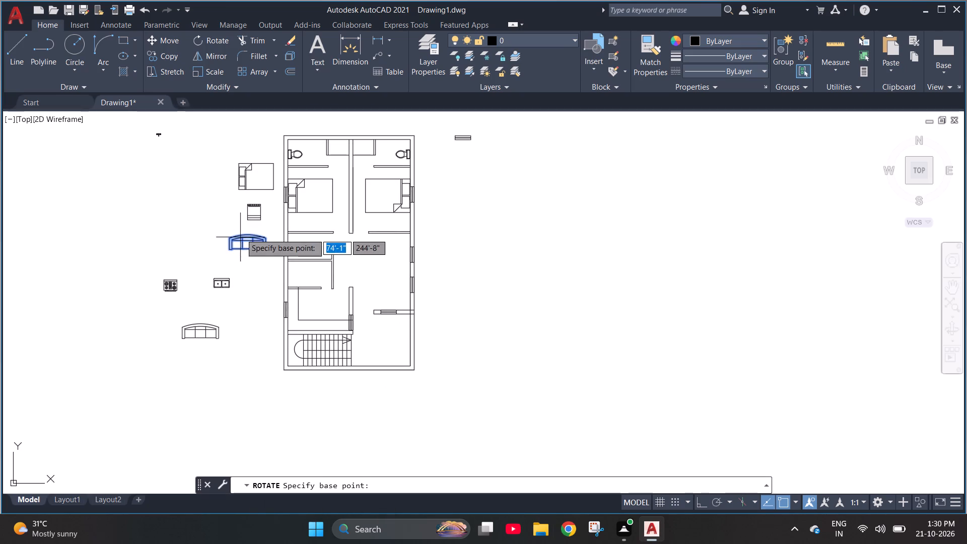
pyautogui.click(268, 240)
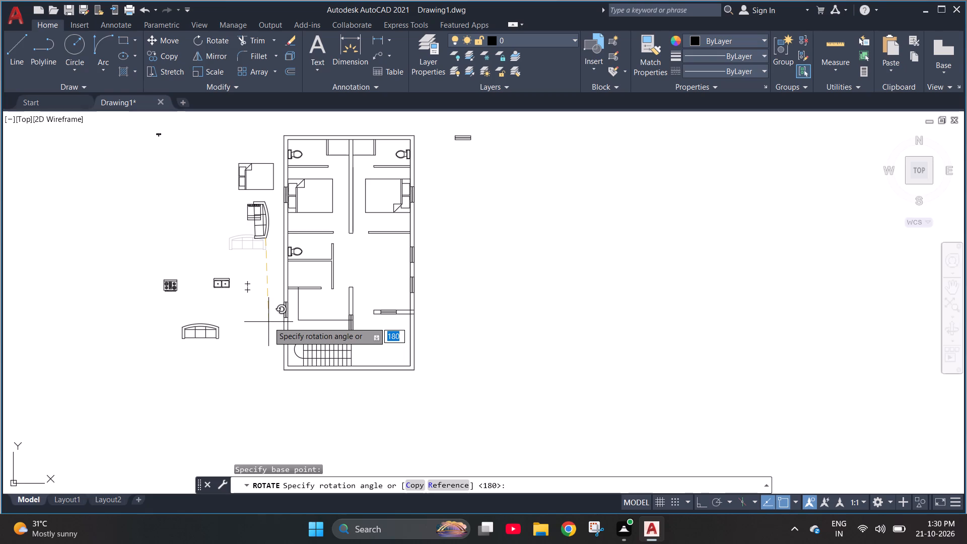
pyautogui.press('F8')
pyautogui.click(256, 329)
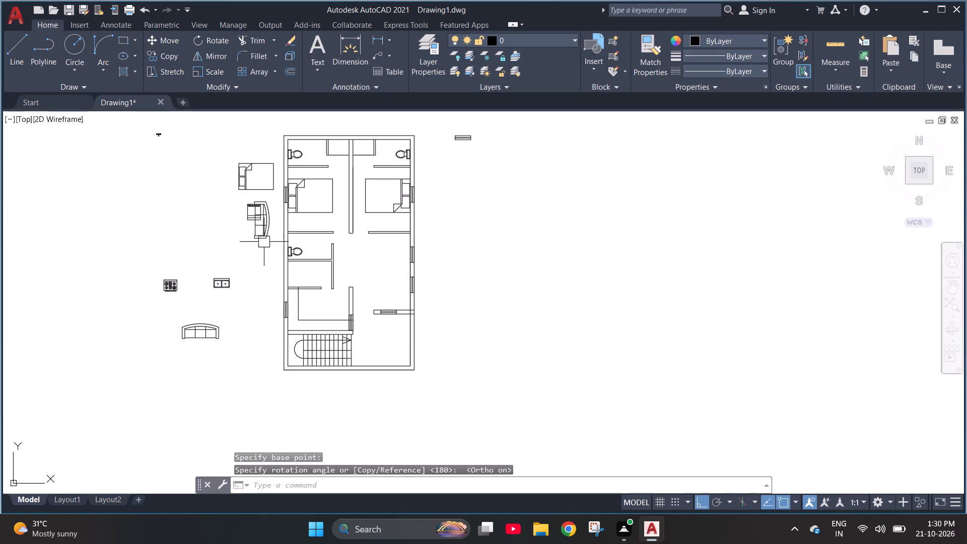
# Move the rotated sofa by its back's midpoint onto the east wall's inner face, between the two windows south of the east bedroom.
pyautogui.click(261, 229)
pyautogui.click(270, 220)
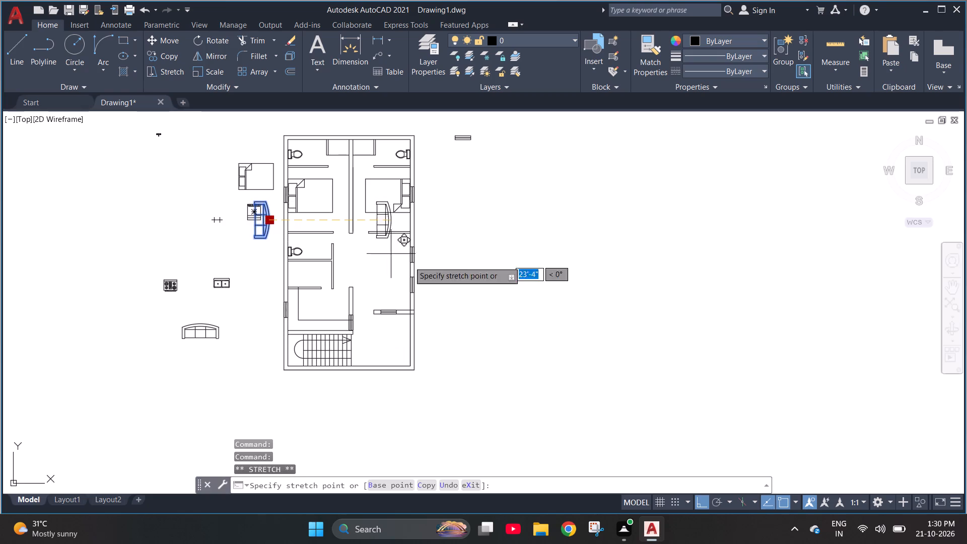
pyautogui.press('F8')
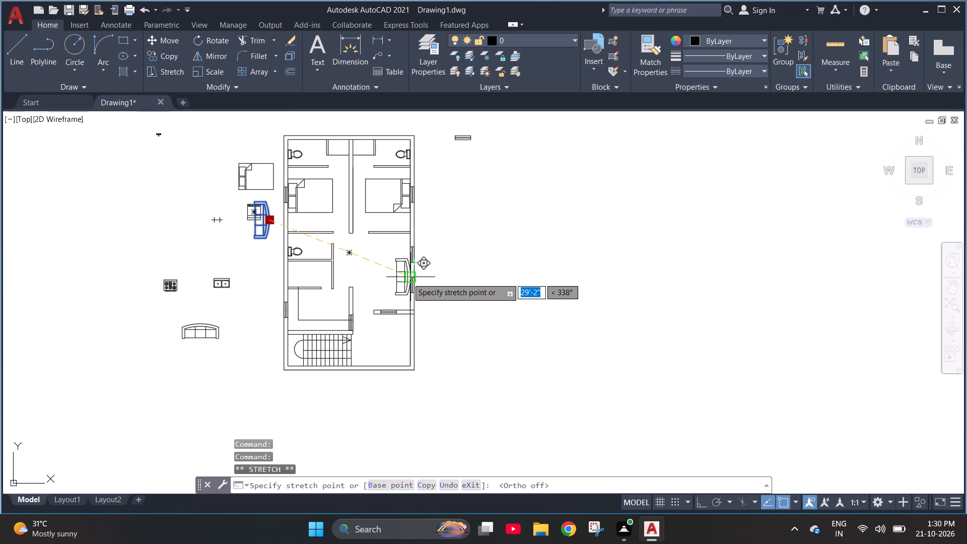
pyautogui.scroll(2, 401, 279)
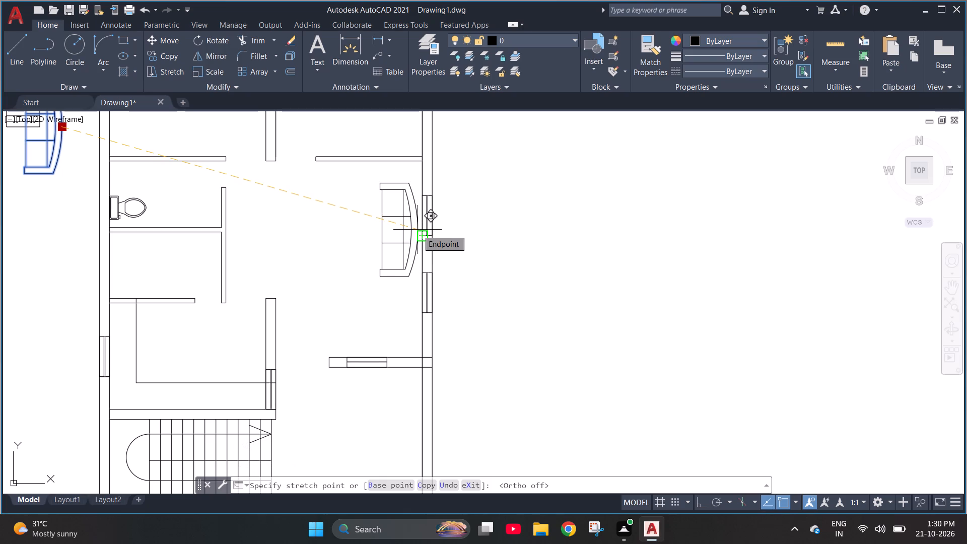
pyautogui.click(420, 256)
pyautogui.press('Escape')
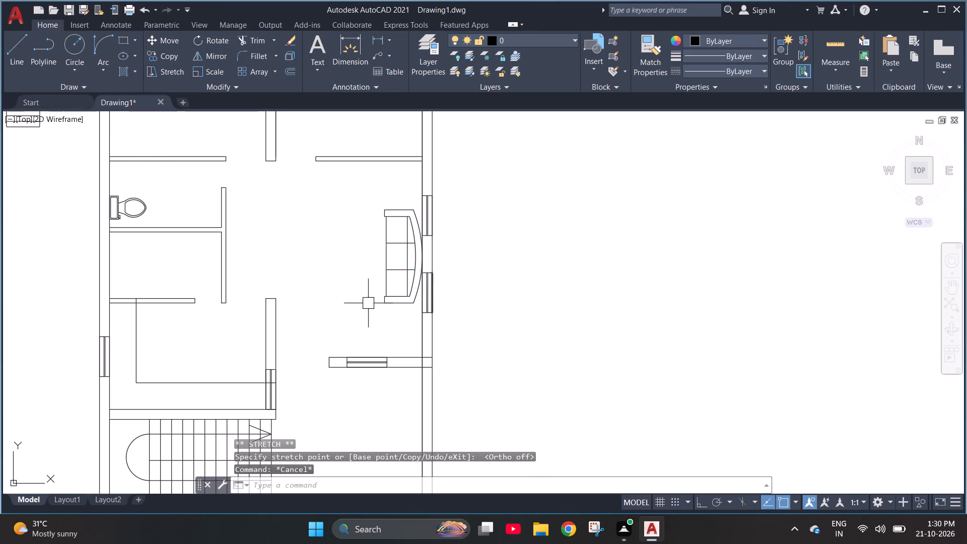
# Copy the remaining loose sofa from its back's midpoint to the south face of the wall below the east bedroom.
pyautogui.scroll(-2, 502, 282)
pyautogui.click(260, 343)
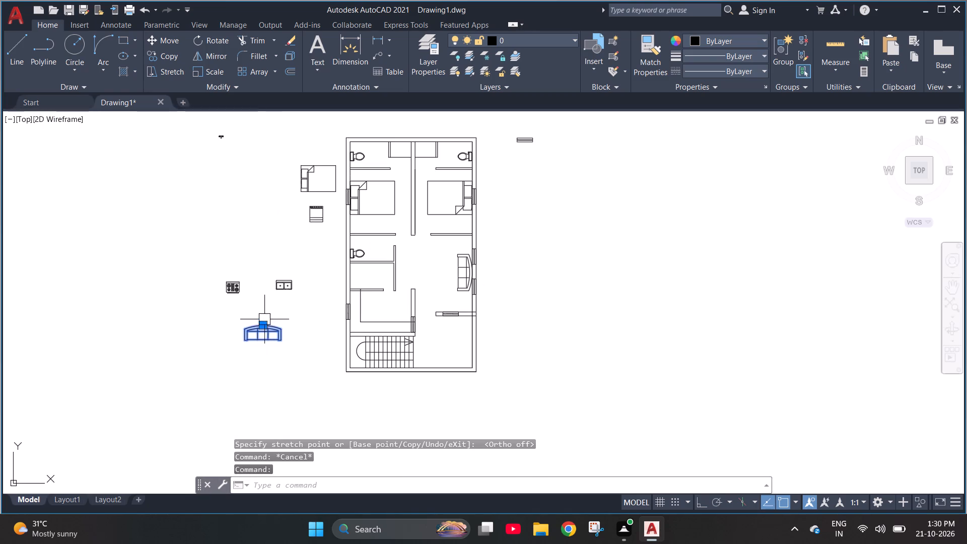
pyautogui.press('c')
pyautogui.press('o')
pyautogui.press('Return')
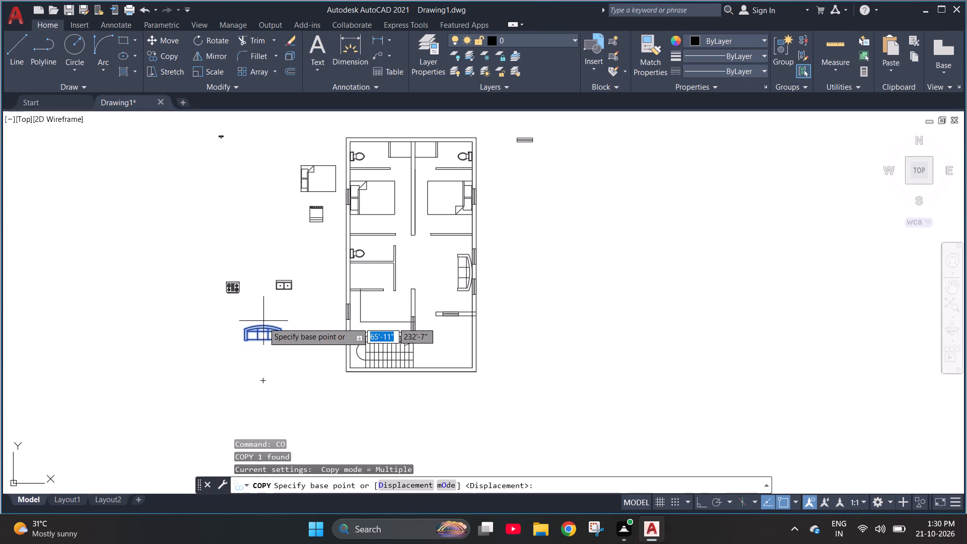
pyautogui.click(262, 325)
pyautogui.scroll(3, 451, 239)
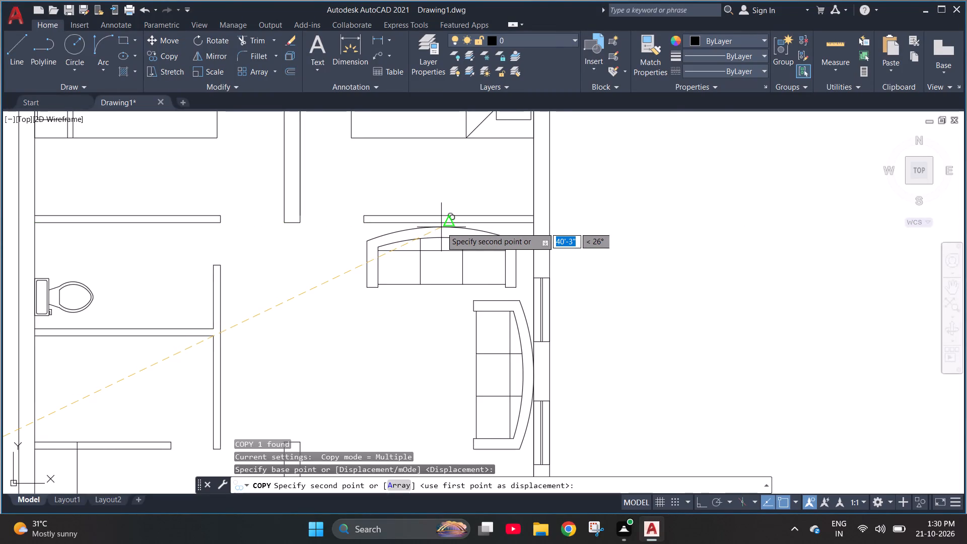
pyautogui.scroll(2, 441, 227)
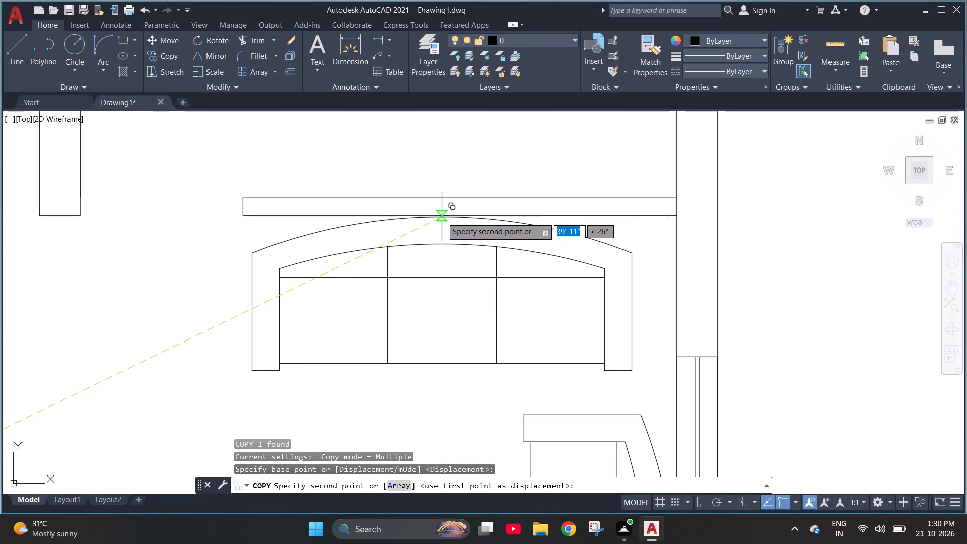
pyautogui.click(442, 217)
pyautogui.scroll(-5, 402, 228)
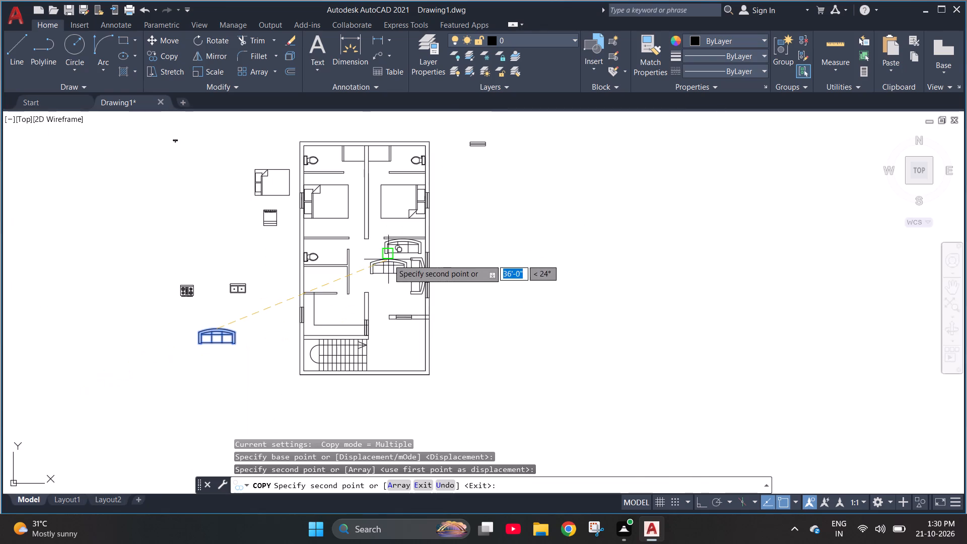
pyautogui.press('Escape')
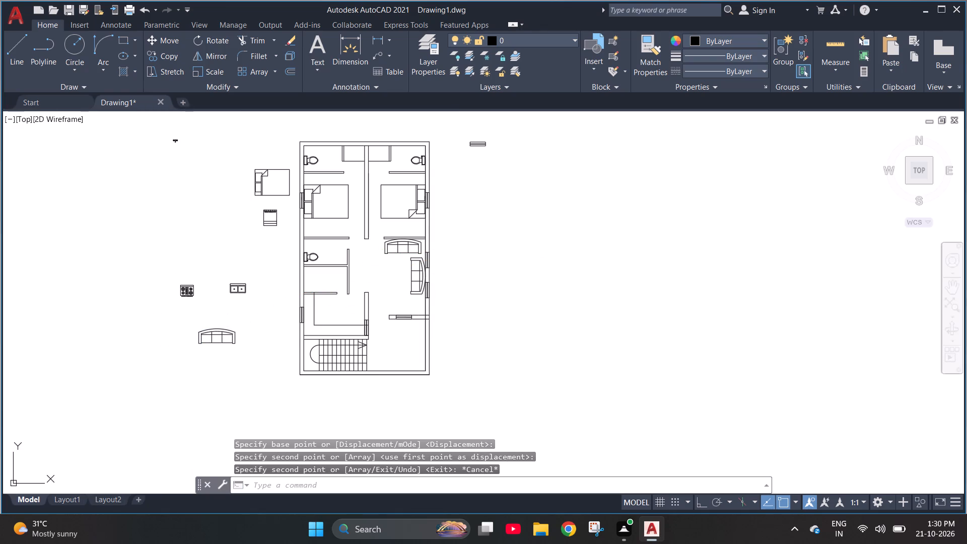
# Rotate the original loose sofa 180° about its southwest corner with Ortho on, so its back faces south.
pyautogui.click(224, 332)
pyautogui.rightClick(217, 330)
pyautogui.click(261, 339)
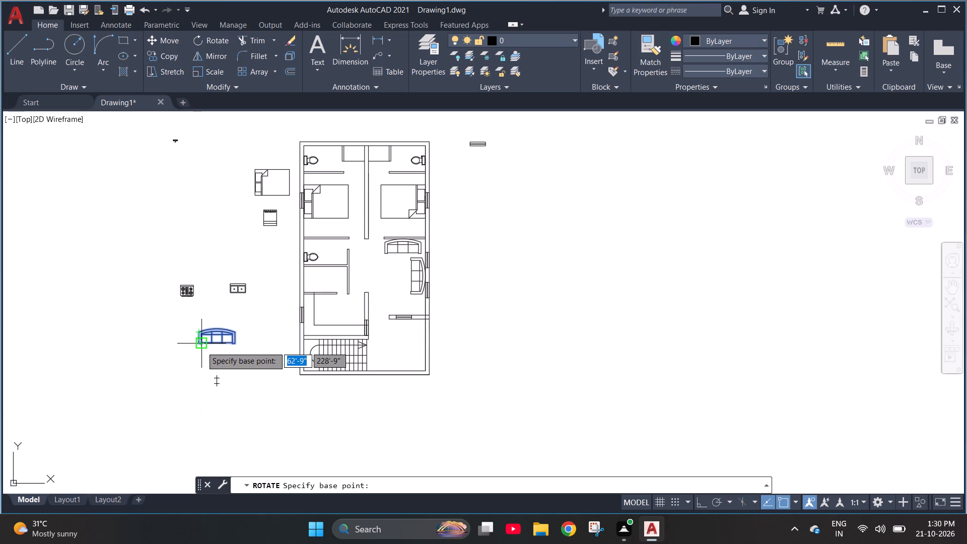
pyautogui.scroll(3, 199, 347)
pyautogui.click(194, 333)
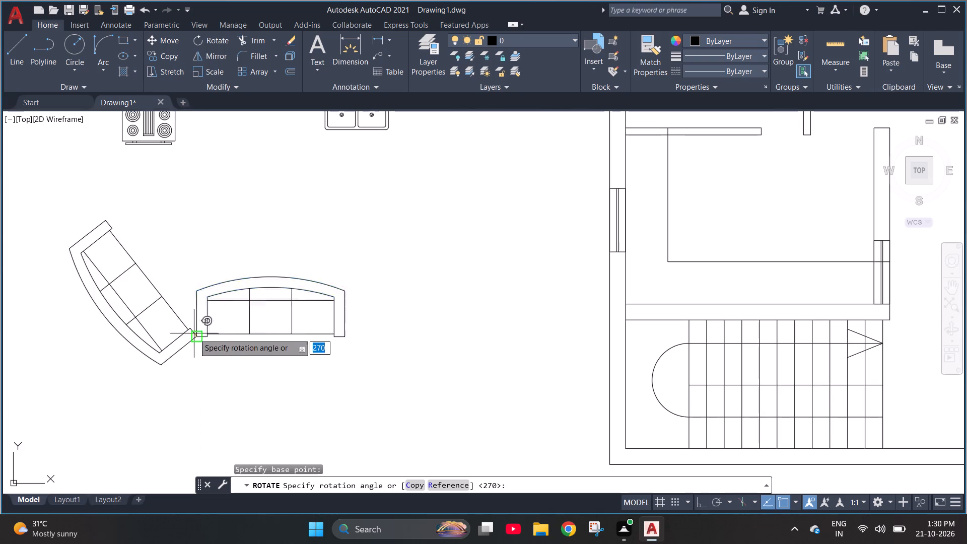
pyautogui.press('F8')
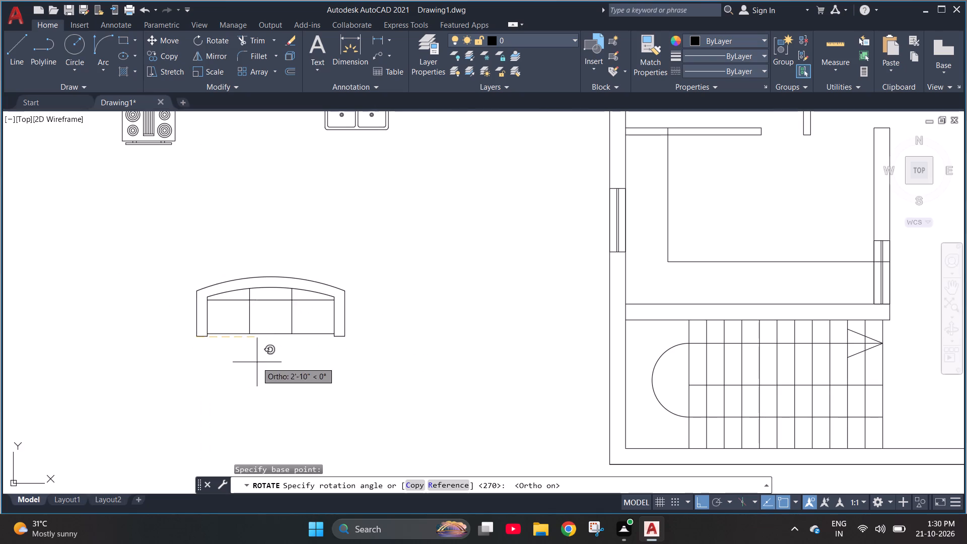
pyautogui.click(164, 309)
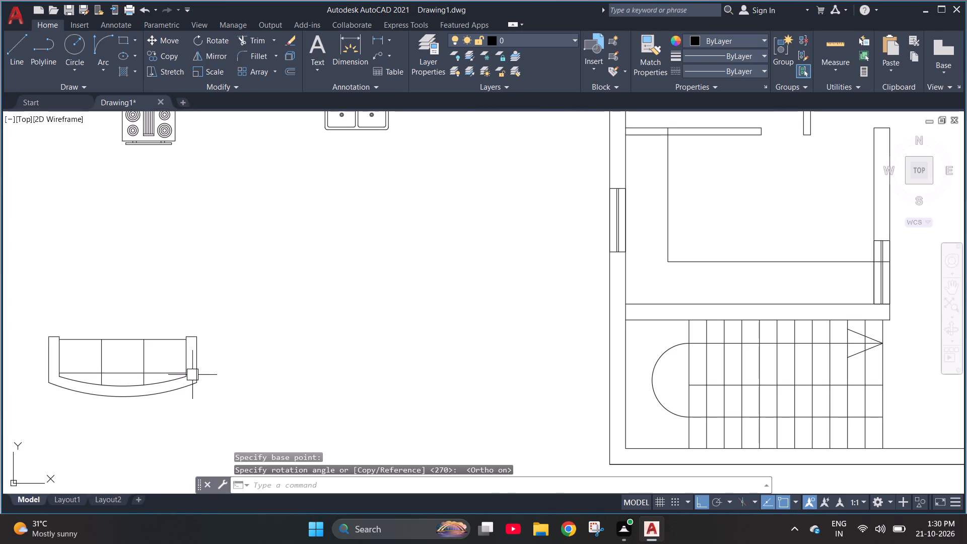
# Move the rotated sofa by its back's midpoint onto the north face of the living area's short windowed south wall.
pyautogui.click(192, 375)
pyautogui.click(126, 401)
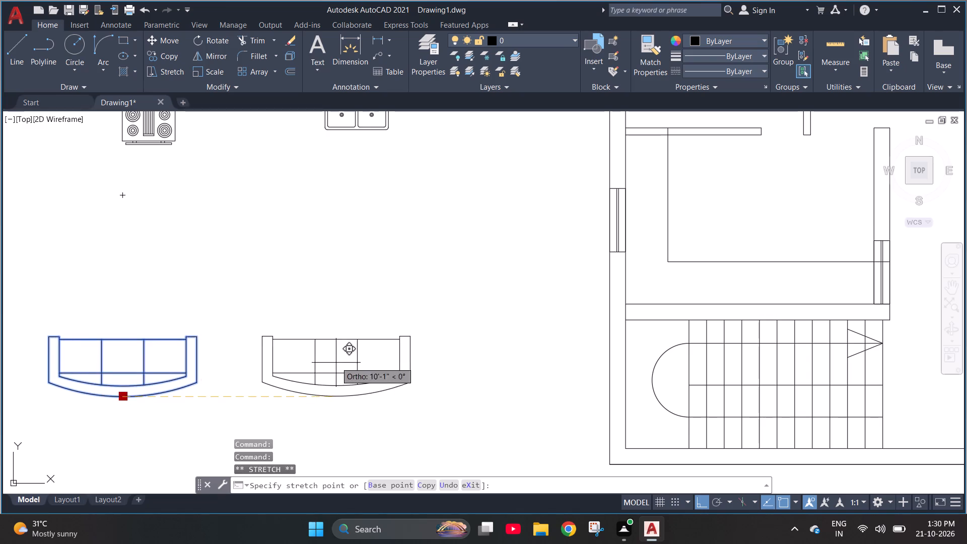
pyautogui.scroll(-2, 321, 367)
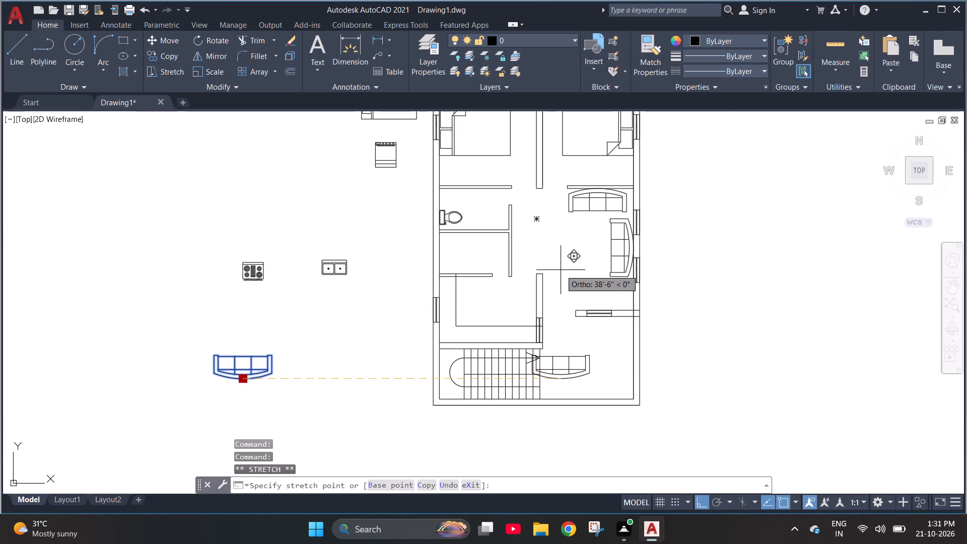
pyautogui.press('F8')
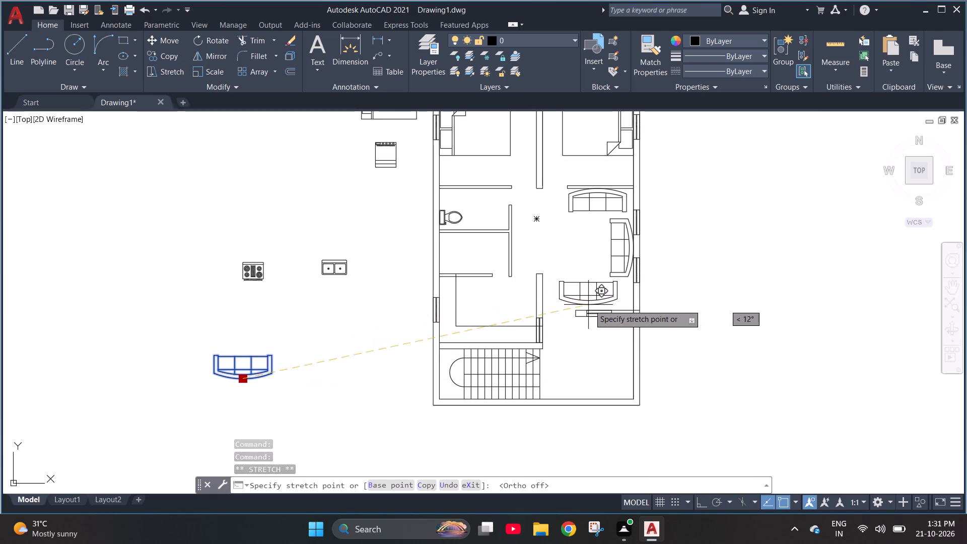
pyautogui.scroll(3, 594, 305)
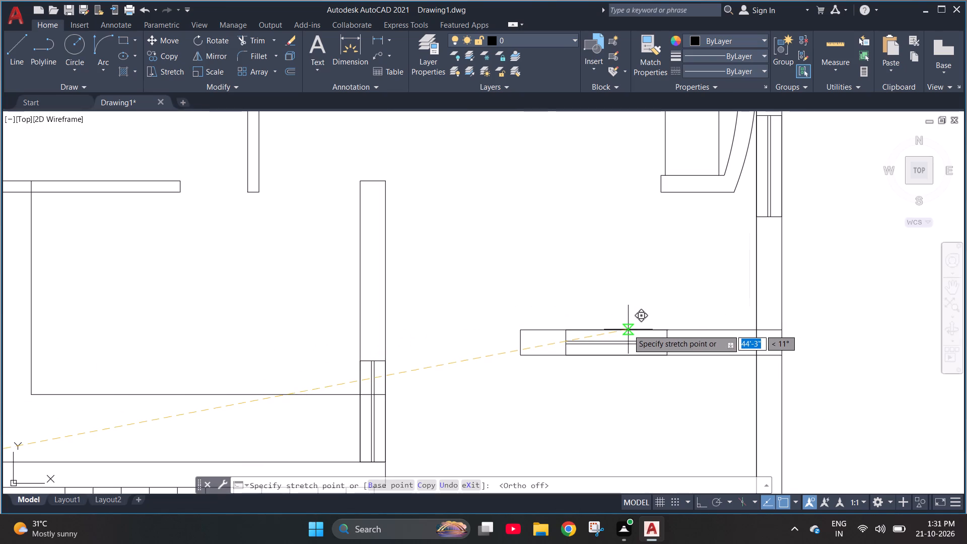
pyautogui.click(616, 331)
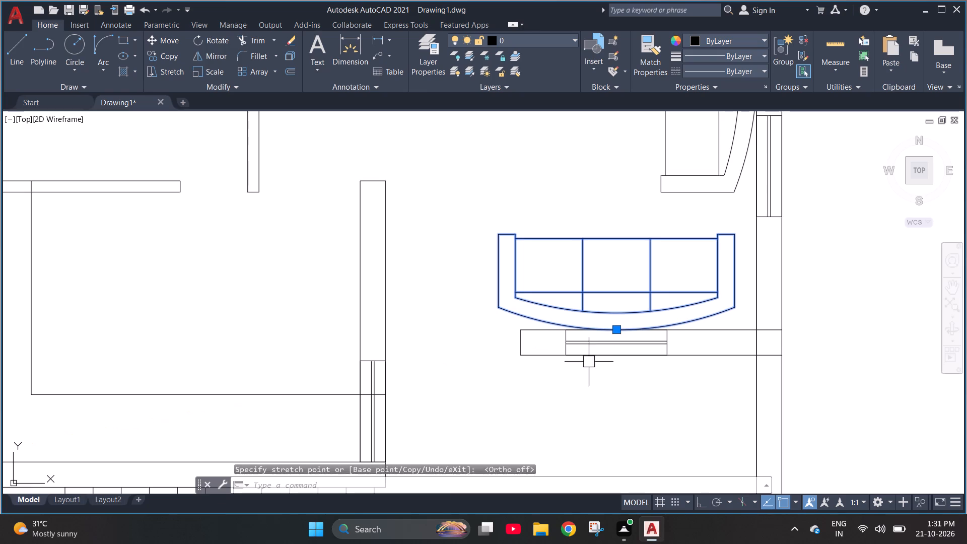
pyautogui.press('Escape')
pyautogui.scroll(-3, 557, 384)
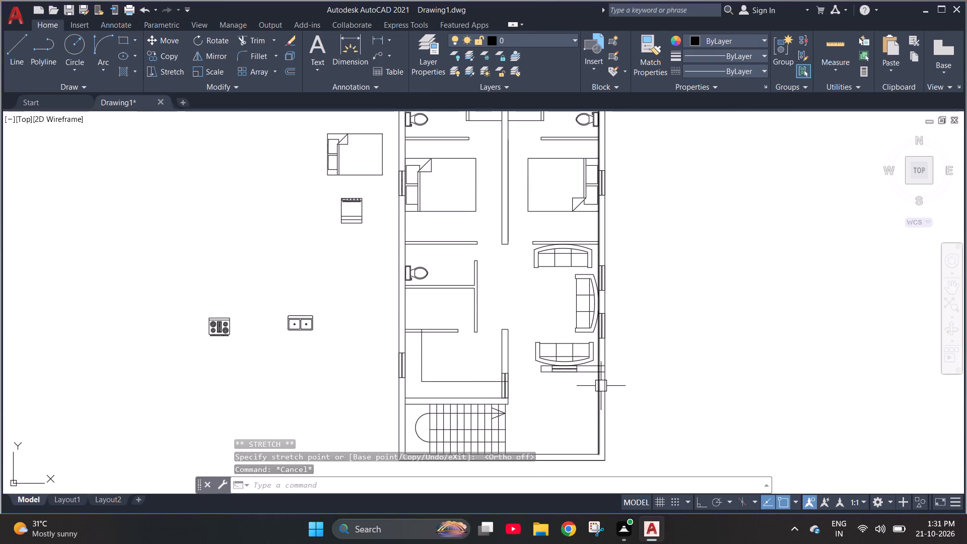
pyautogui.scroll(-1, 570, 382)
pyautogui.press('Escape')
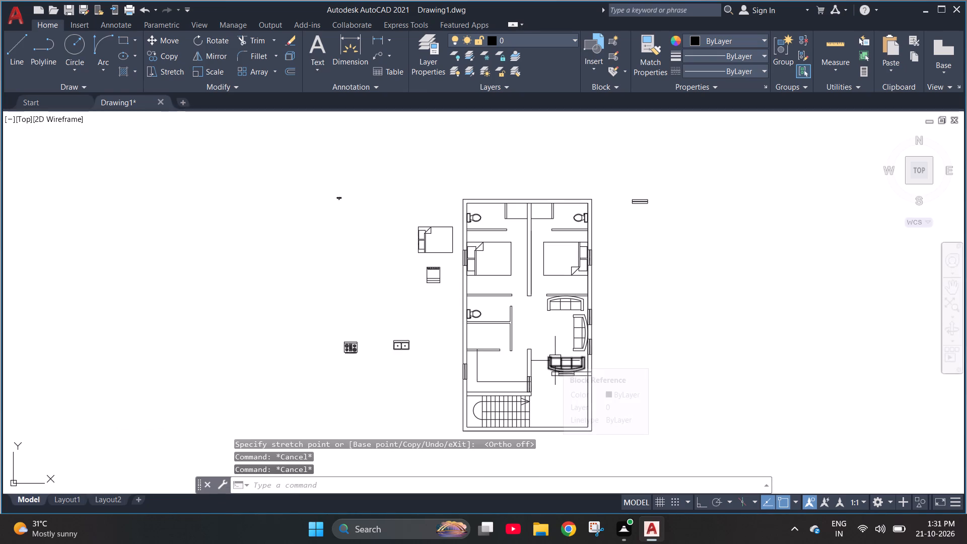
# Insert a Door - Metric block from the architectural tool palette.
pyautogui.scroll(2, 540, 394)
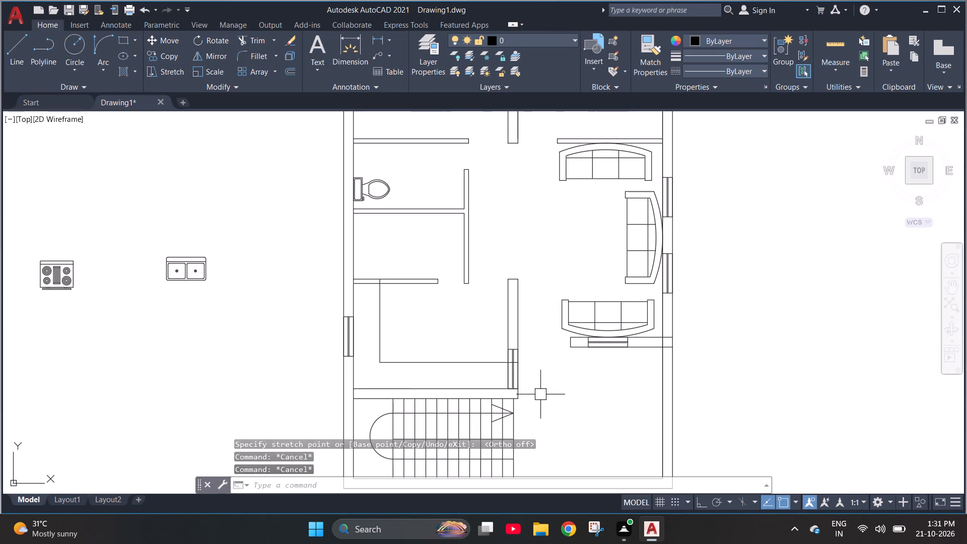
pyautogui.press('Escape')
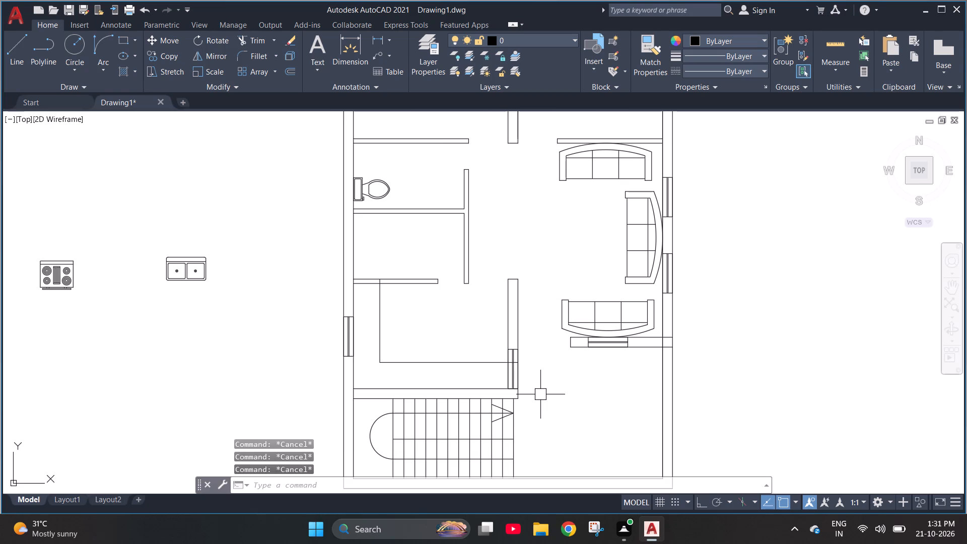
pyautogui.hotkey('ctrl', '3')
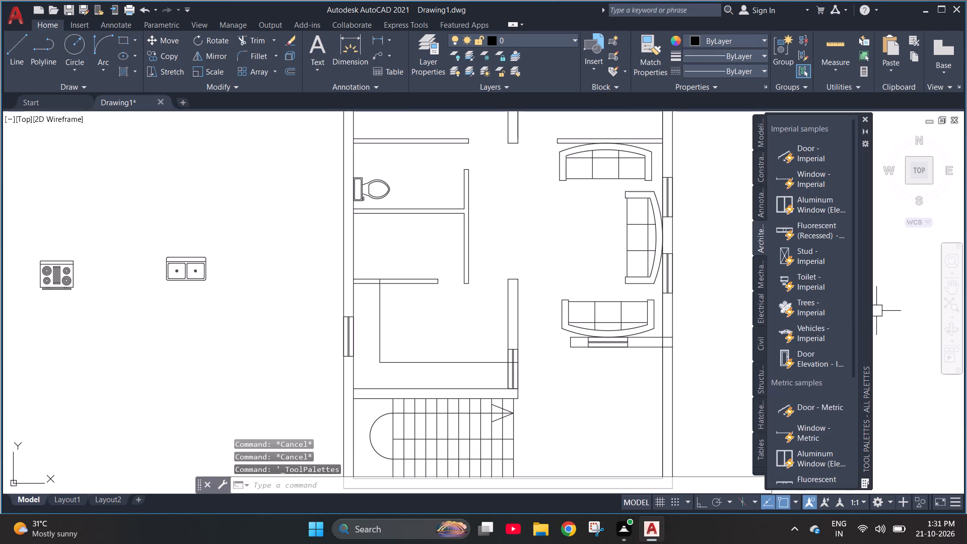
pyautogui.scroll(-2, 799, 311)
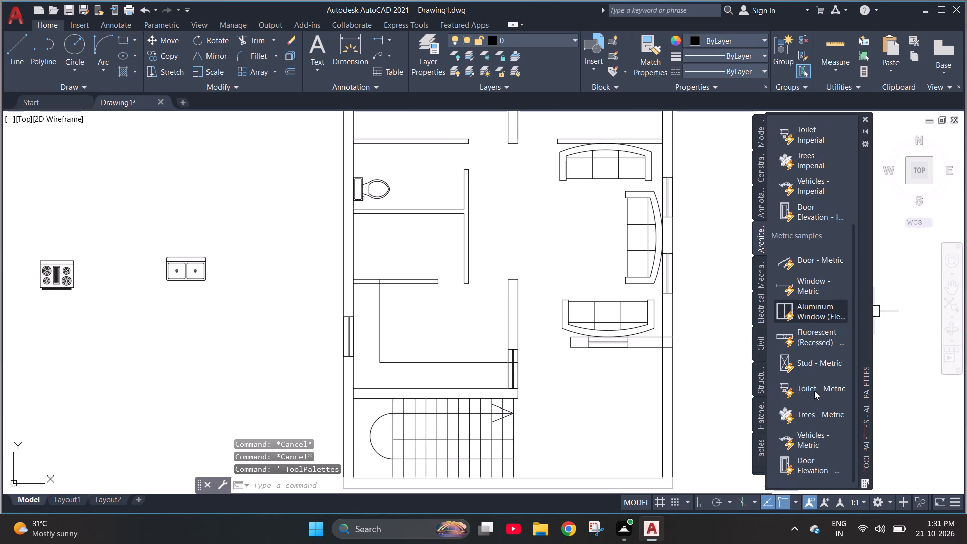
pyautogui.click(806, 266)
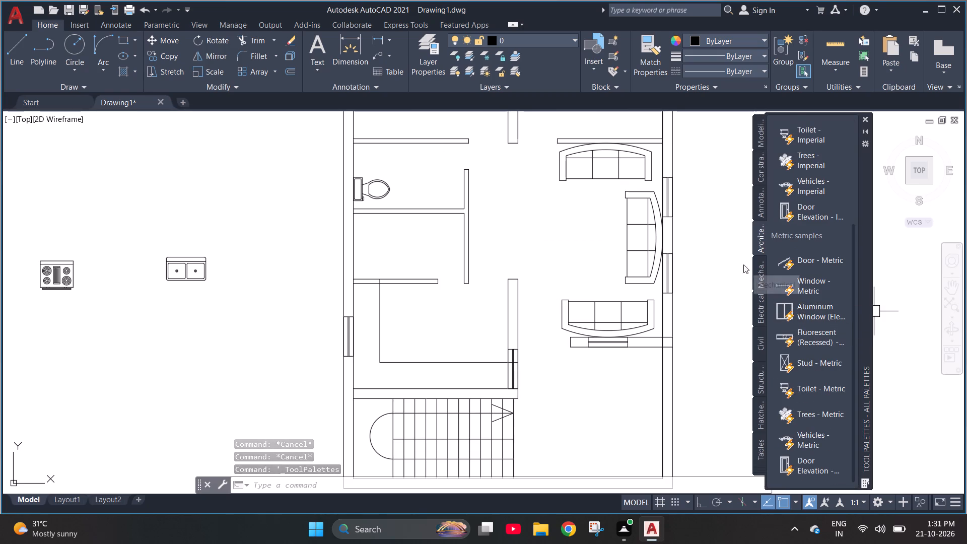
pyautogui.moveTo(816, 260); pyautogui.dragTo(707, 251)
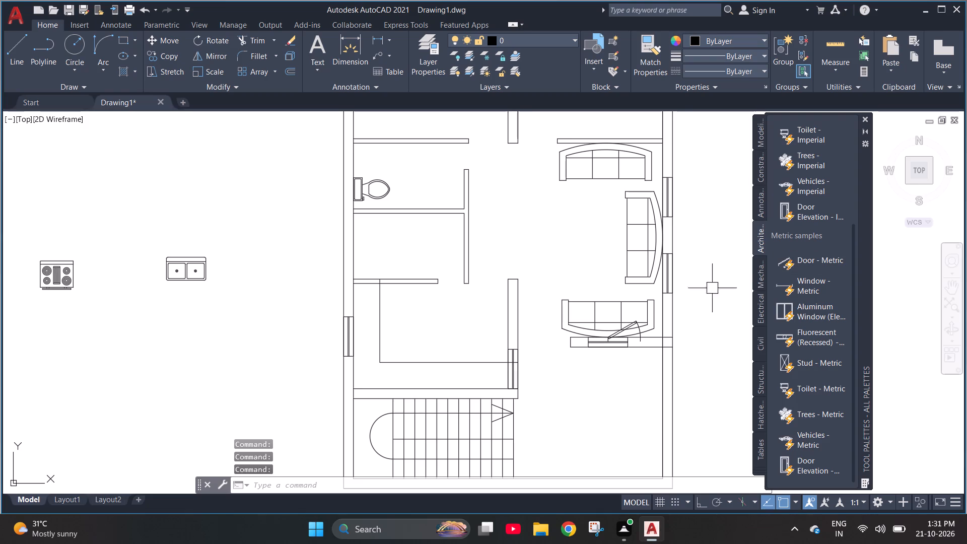
# Move the new door block off the south sofa to the open space east of the house.
pyautogui.click(634, 333)
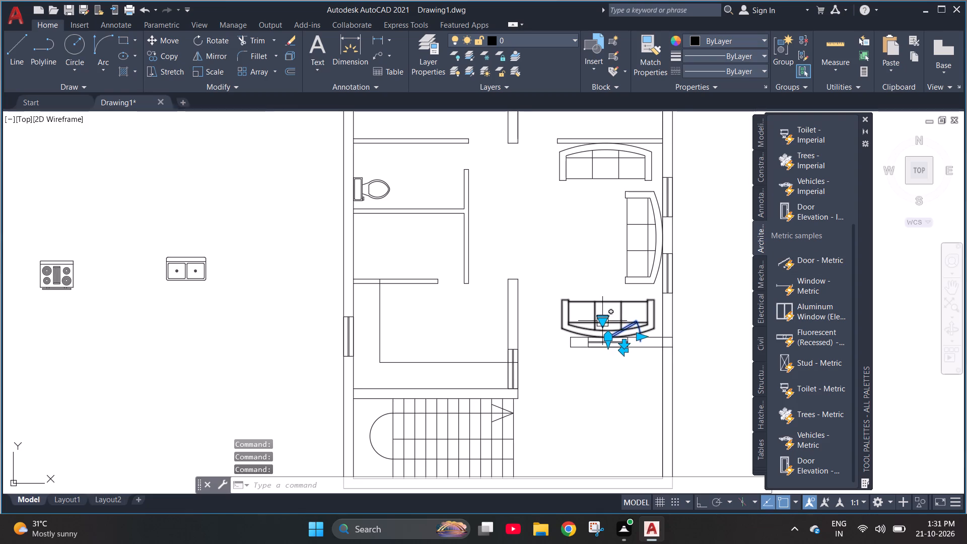
pyautogui.scroll(3, 606, 339)
pyautogui.click(615, 332)
pyautogui.scroll(-2, 475, 342)
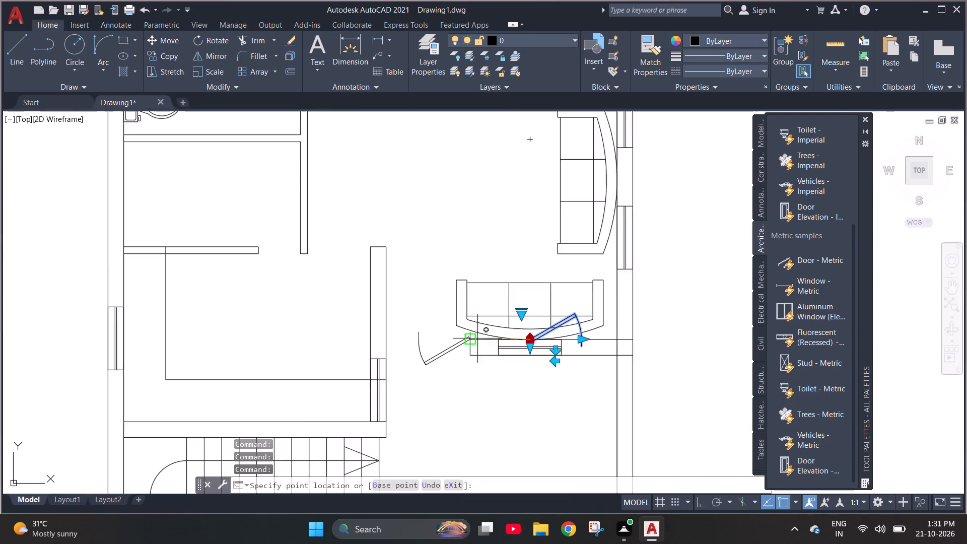
pyautogui.scroll(-2, 476, 339)
pyautogui.click(612, 298)
pyautogui.press('Escape')
pyautogui.scroll(1, 633, 310)
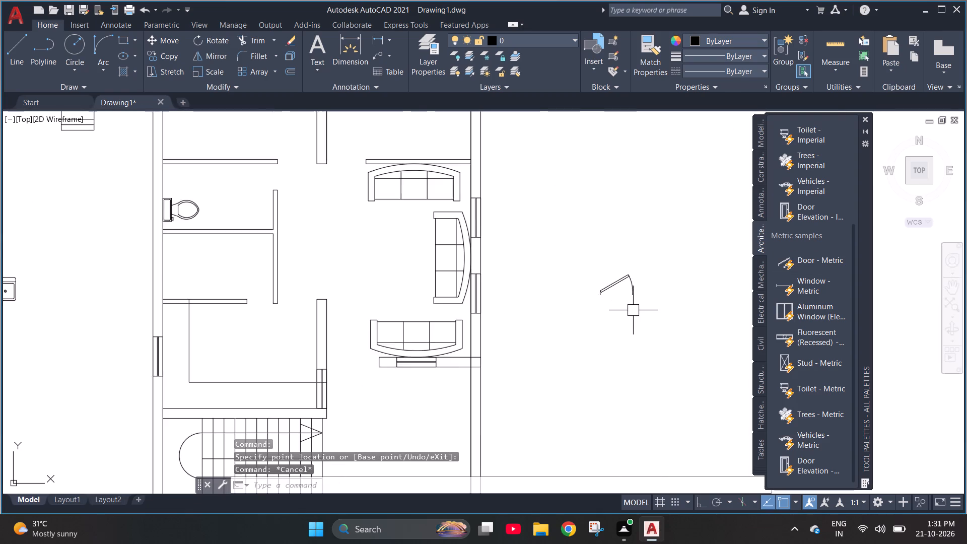
pyautogui.scroll(-2, 630, 317)
pyautogui.press('Escape')
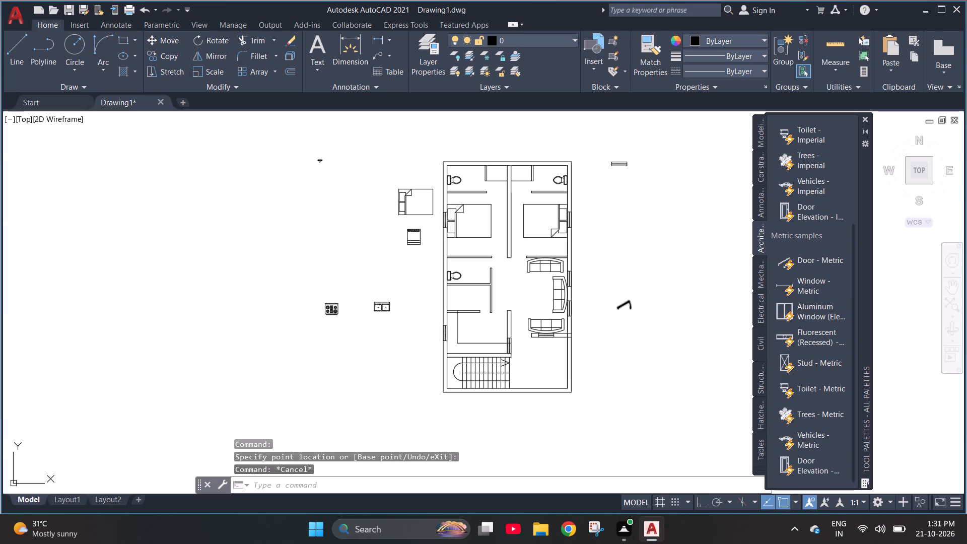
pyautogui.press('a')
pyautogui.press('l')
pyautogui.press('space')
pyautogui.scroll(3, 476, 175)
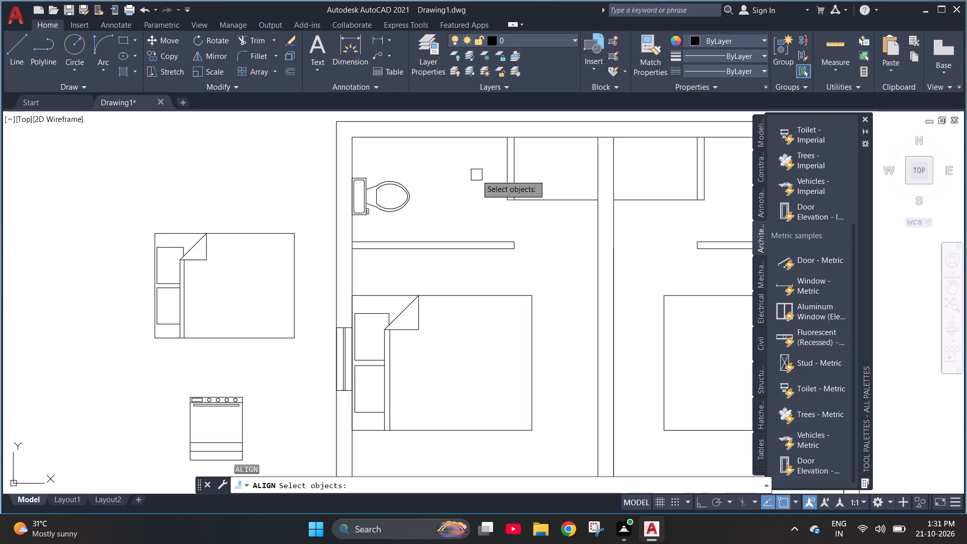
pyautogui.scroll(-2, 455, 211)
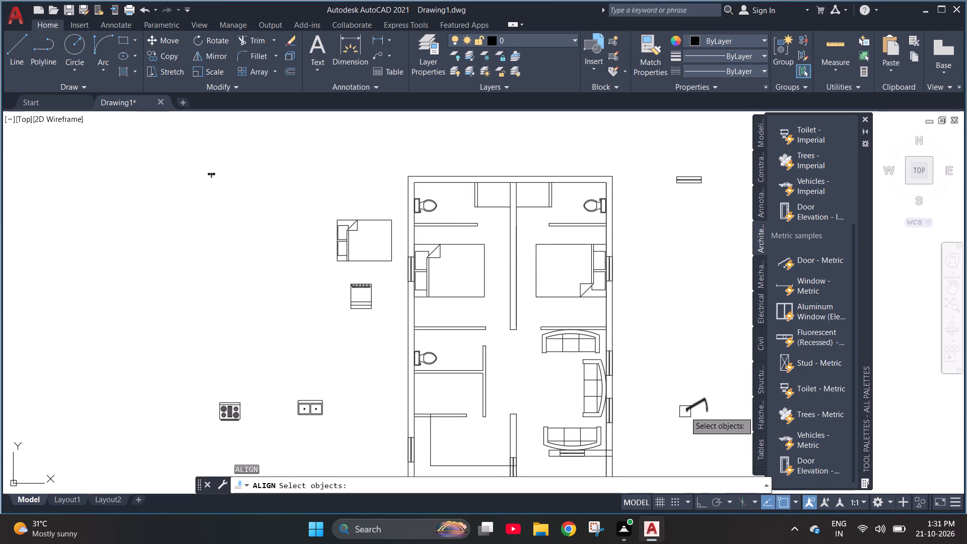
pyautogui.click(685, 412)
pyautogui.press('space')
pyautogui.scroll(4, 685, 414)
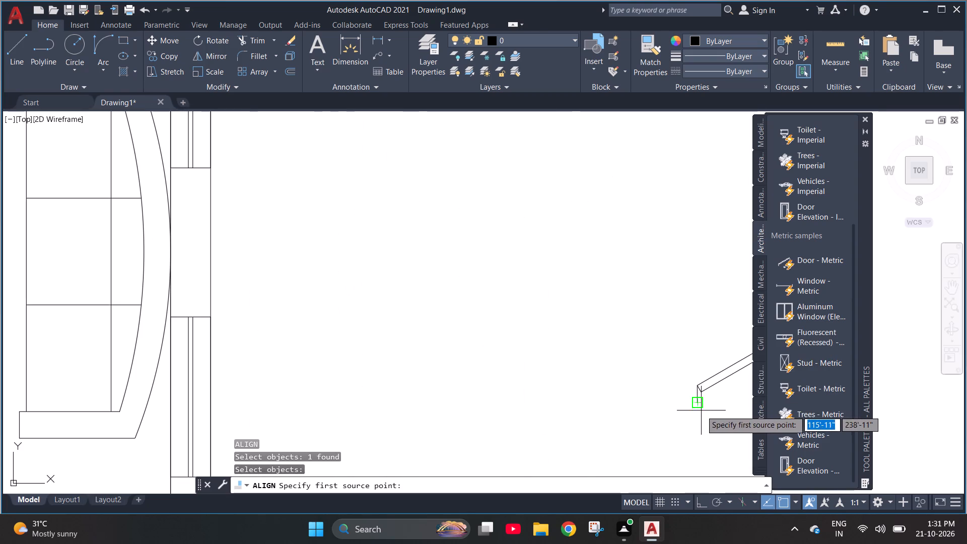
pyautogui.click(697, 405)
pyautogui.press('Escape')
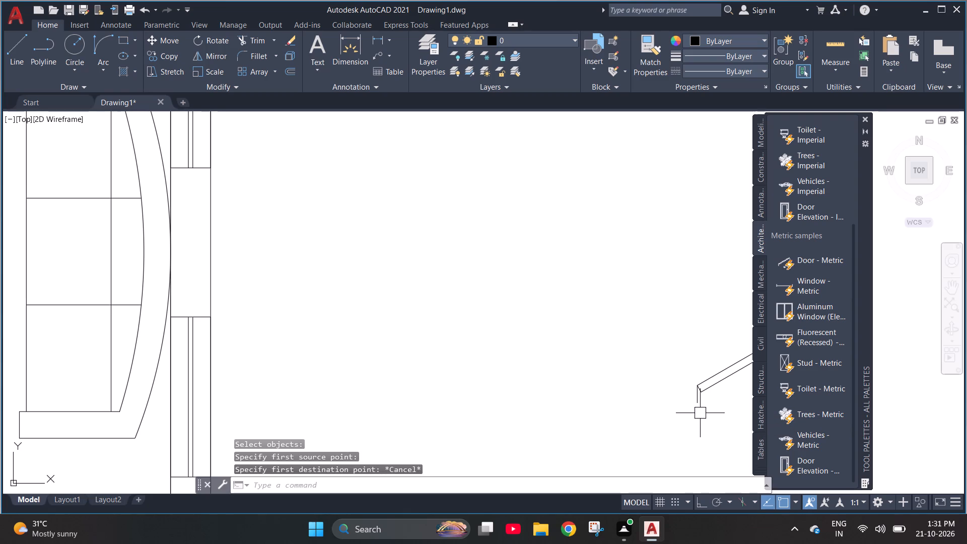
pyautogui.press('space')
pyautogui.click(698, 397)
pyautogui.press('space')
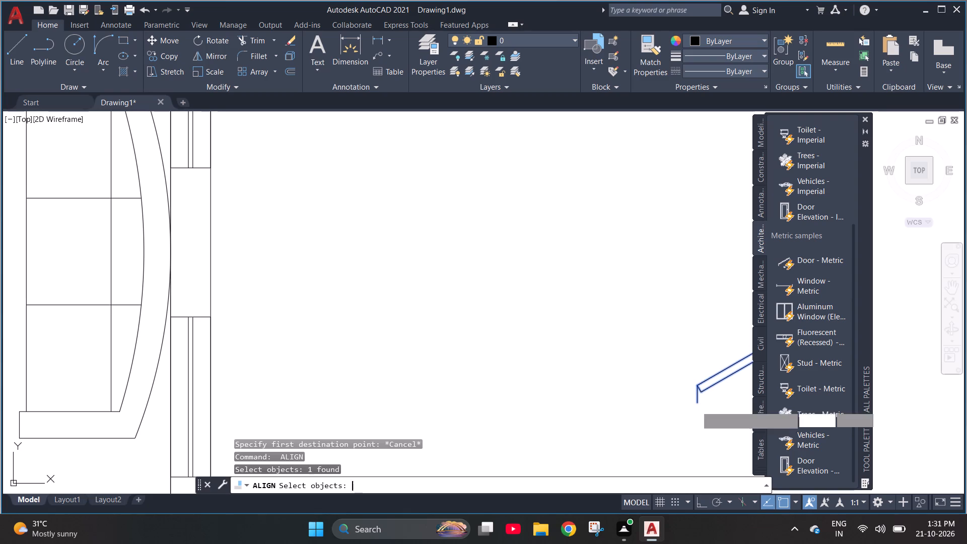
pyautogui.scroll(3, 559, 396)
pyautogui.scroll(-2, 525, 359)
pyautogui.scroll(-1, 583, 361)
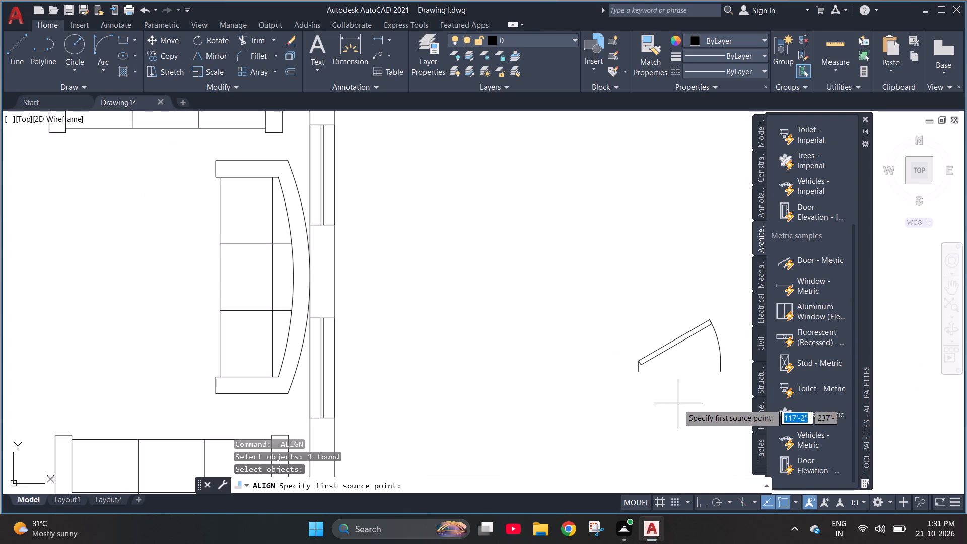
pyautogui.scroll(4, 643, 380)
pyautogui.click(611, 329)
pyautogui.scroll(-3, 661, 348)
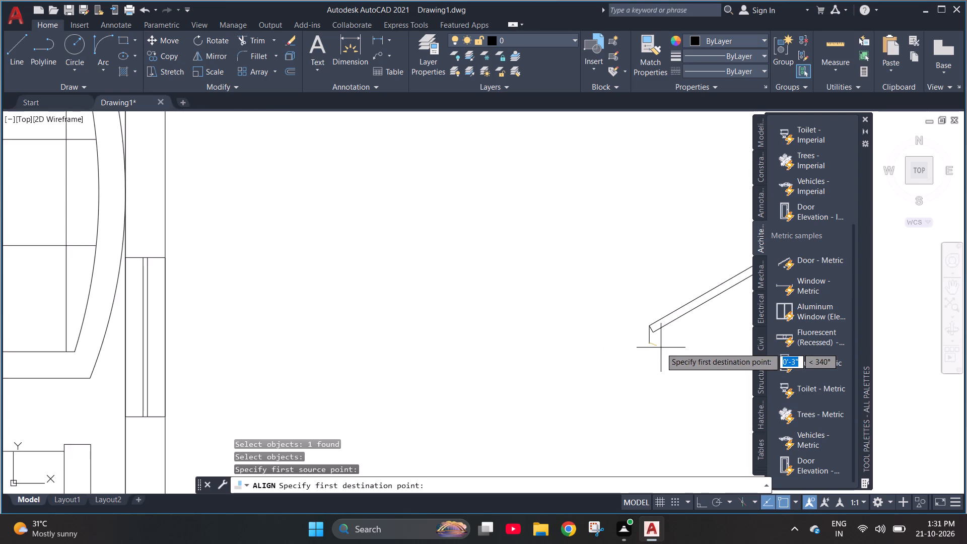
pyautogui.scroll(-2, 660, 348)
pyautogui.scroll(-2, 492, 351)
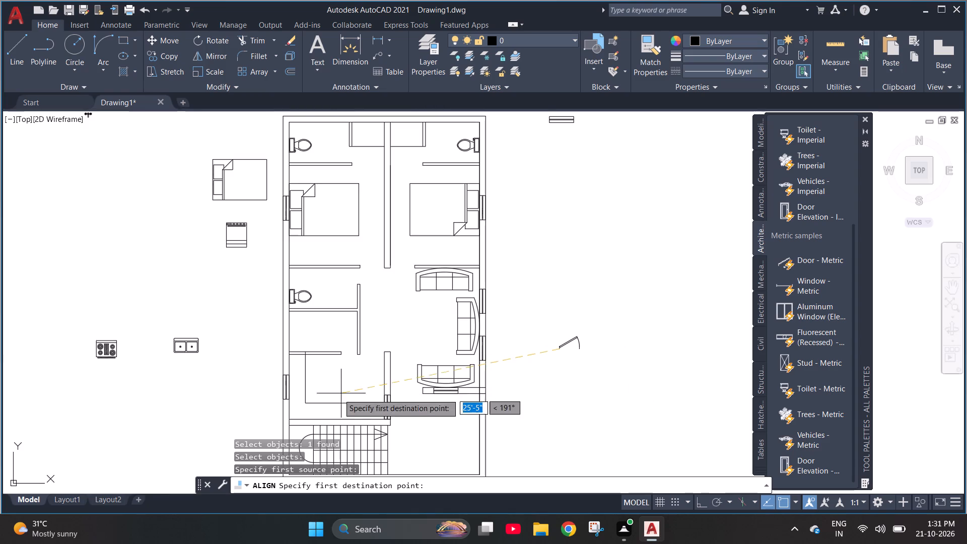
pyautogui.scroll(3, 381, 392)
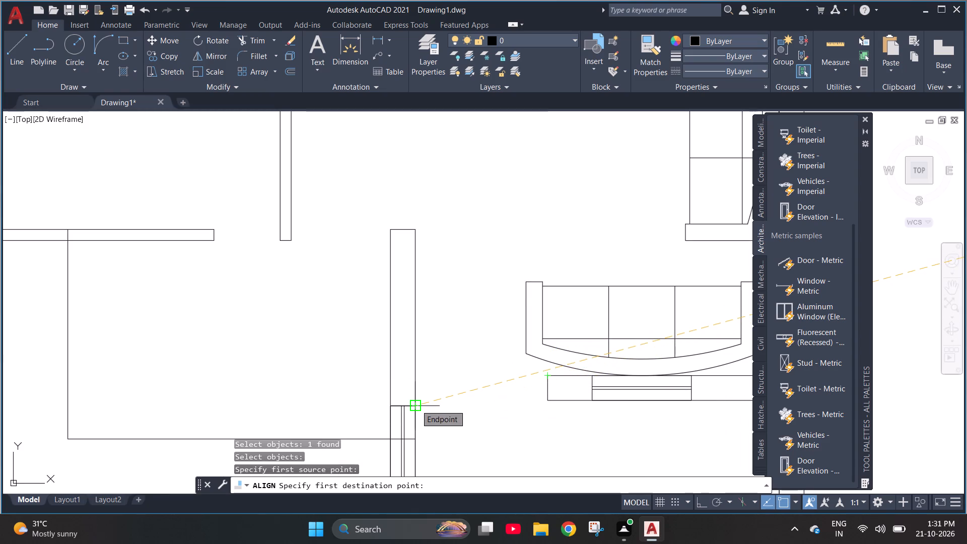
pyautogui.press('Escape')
# Extend the south face line of the short windowed wall west through both faces of the kitchen's east wall.
pyautogui.write('ex')
pyautogui.press('space')
pyautogui.click(555, 397)
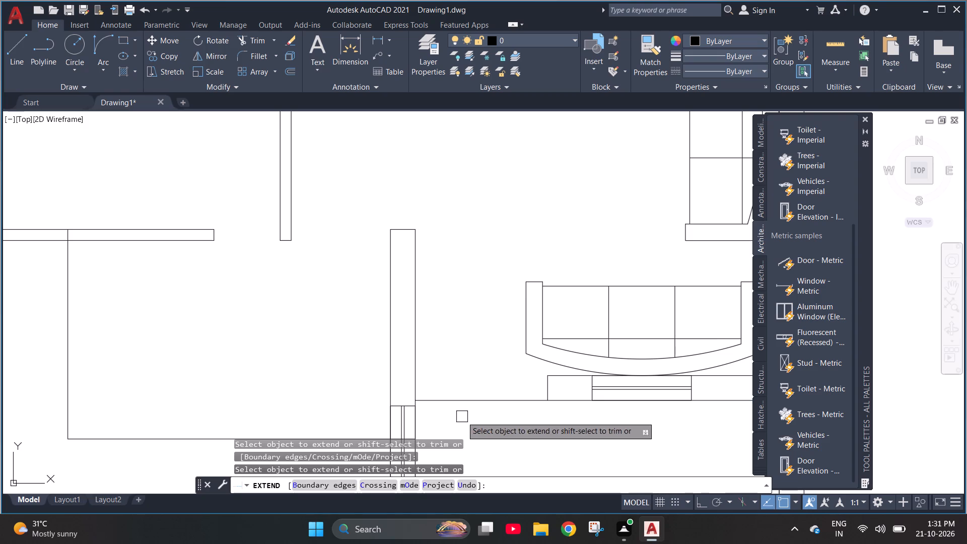
pyautogui.click(459, 402)
pyautogui.press('Escape')
pyautogui.press('Escape')
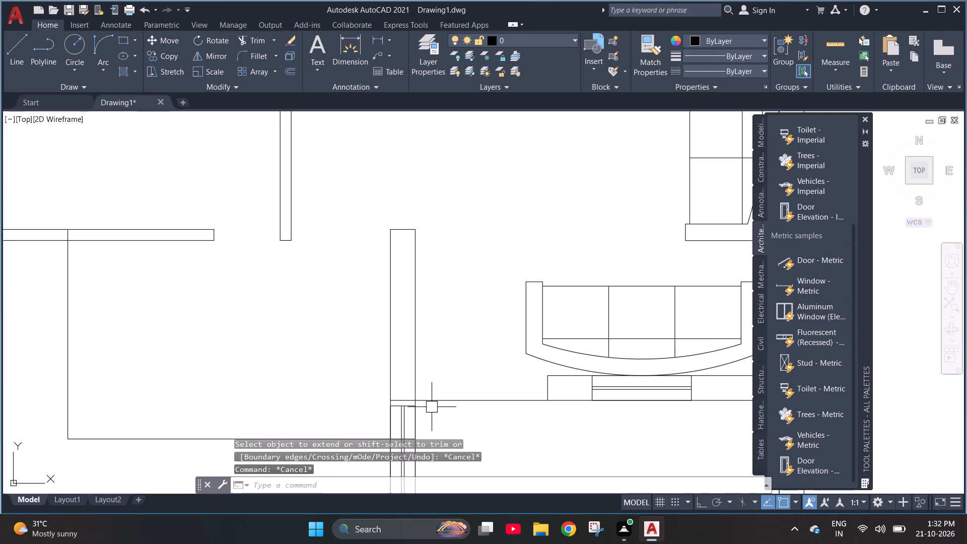
# Trim the extended line out of the opening, keeping only its segment inside the kitchen's east wall.
pyautogui.press('t')
pyautogui.write('r')
pyautogui.press('space')
pyautogui.click(443, 401)
pyautogui.press('Escape')
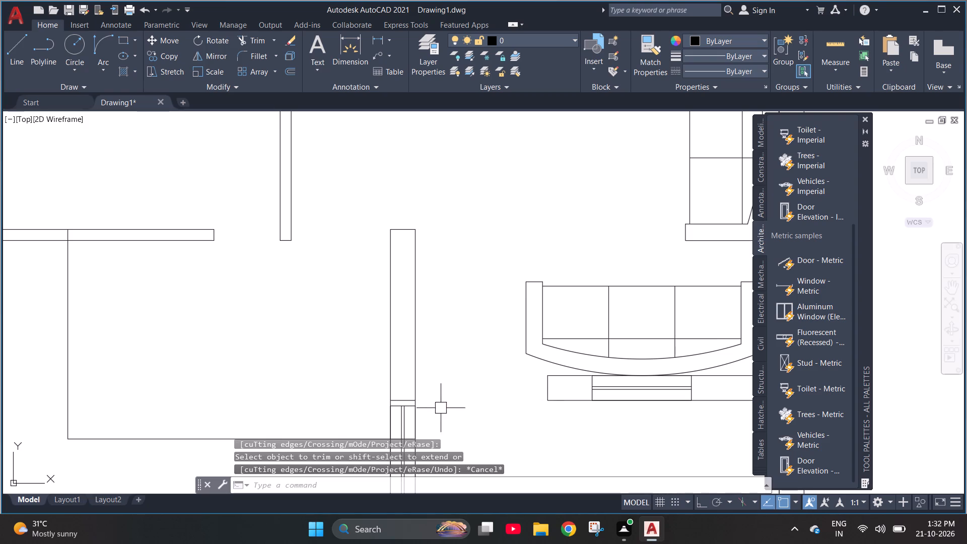
# Align the loose door block across the living-area entrance, from the kitchen's east wall to the short windowed wall's end, scaling it to fit.
pyautogui.scroll(-2, 378, 409)
pyautogui.press('Escape')
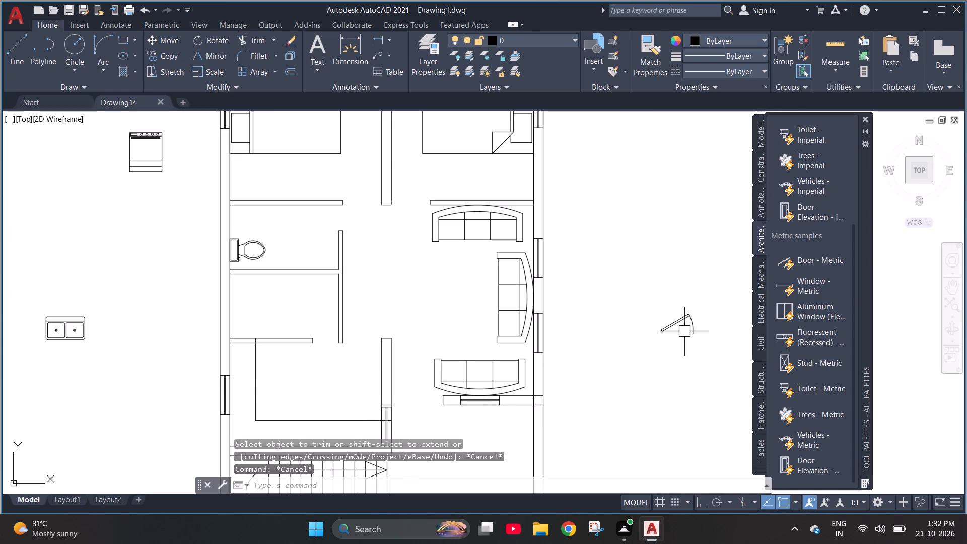
pyautogui.click(681, 329)
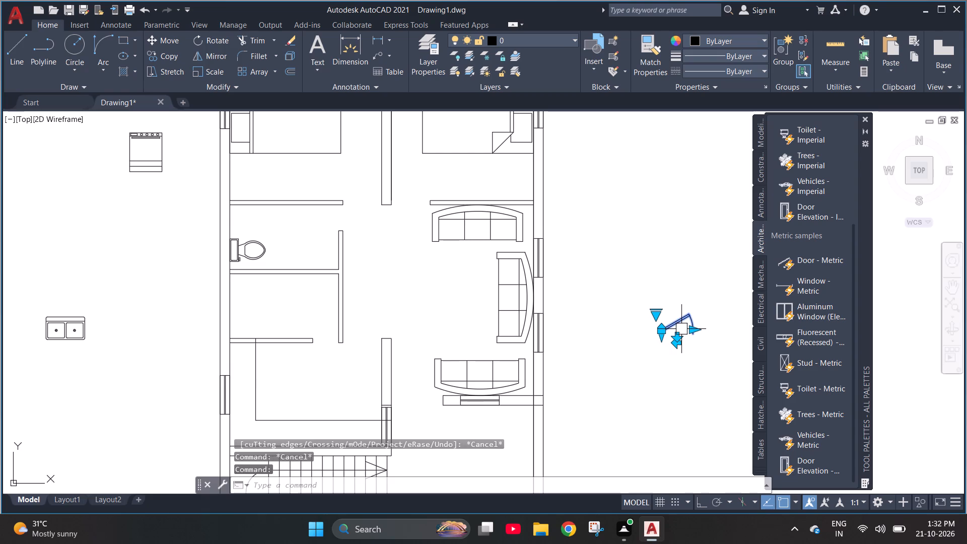
pyautogui.press('a')
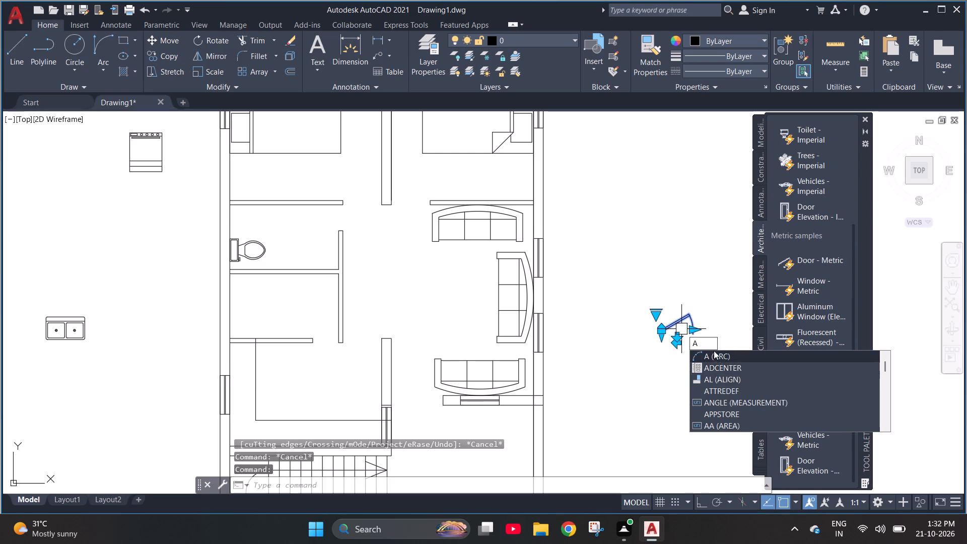
pyautogui.press('l')
pyautogui.press('space')
pyautogui.scroll(3, 661, 348)
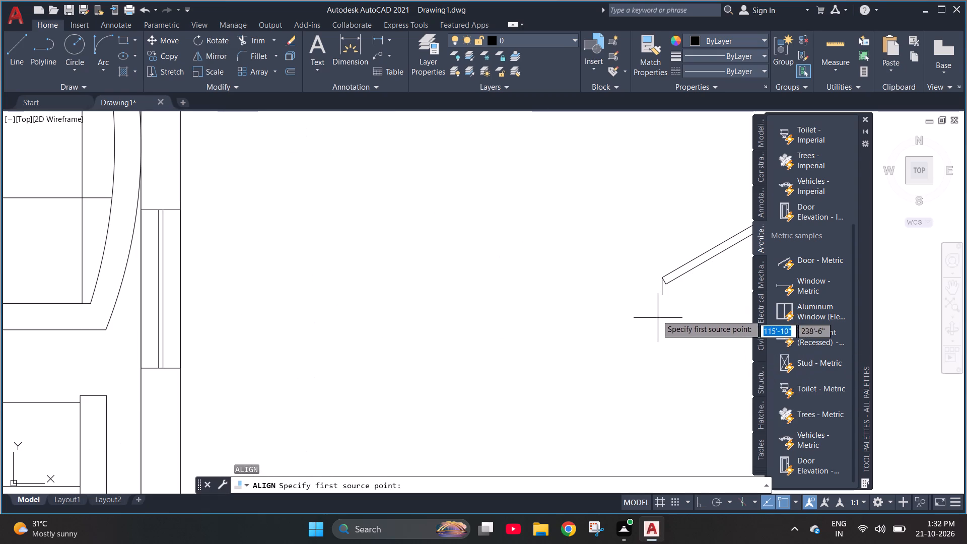
pyautogui.scroll(4, 663, 297)
pyautogui.click(663, 281)
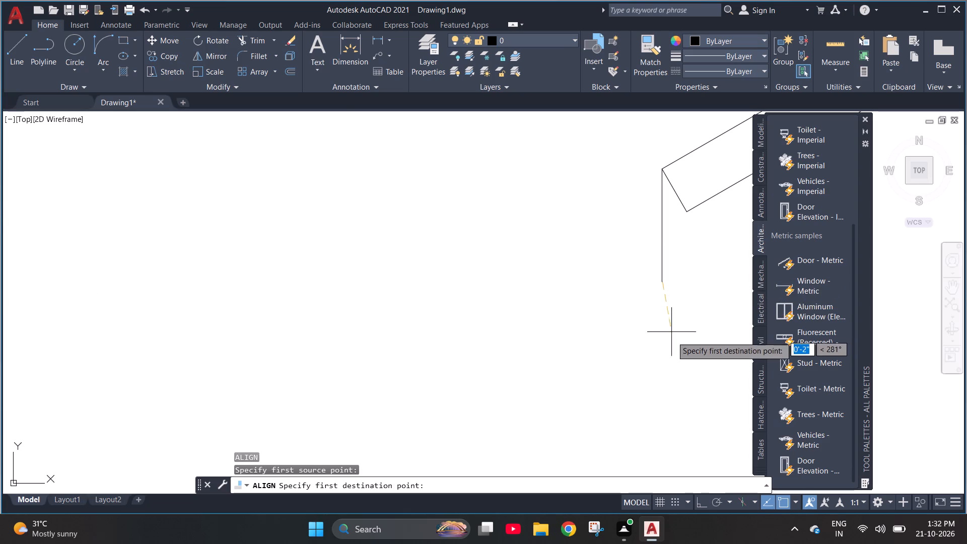
pyautogui.scroll(-6, 672, 337)
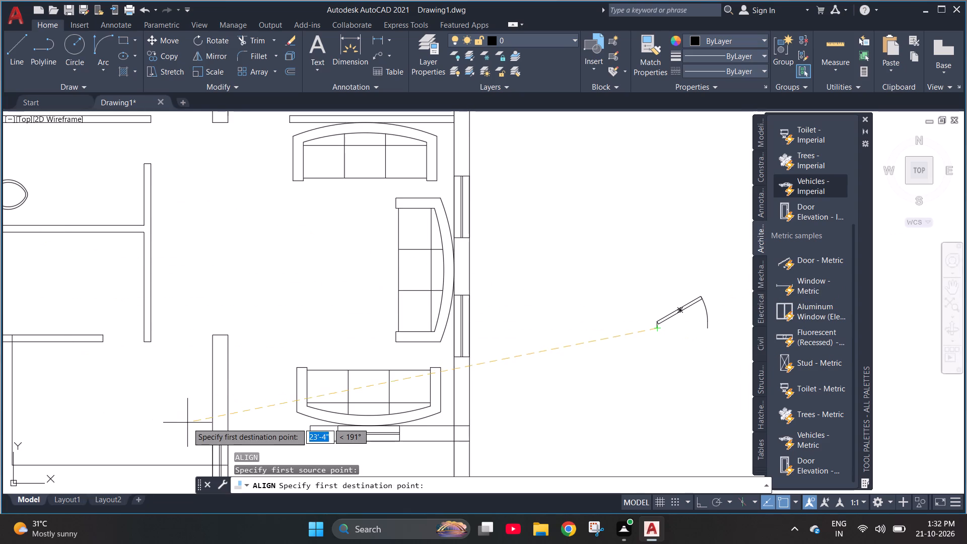
pyautogui.scroll(-2, 341, 346)
pyautogui.scroll(2, 287, 407)
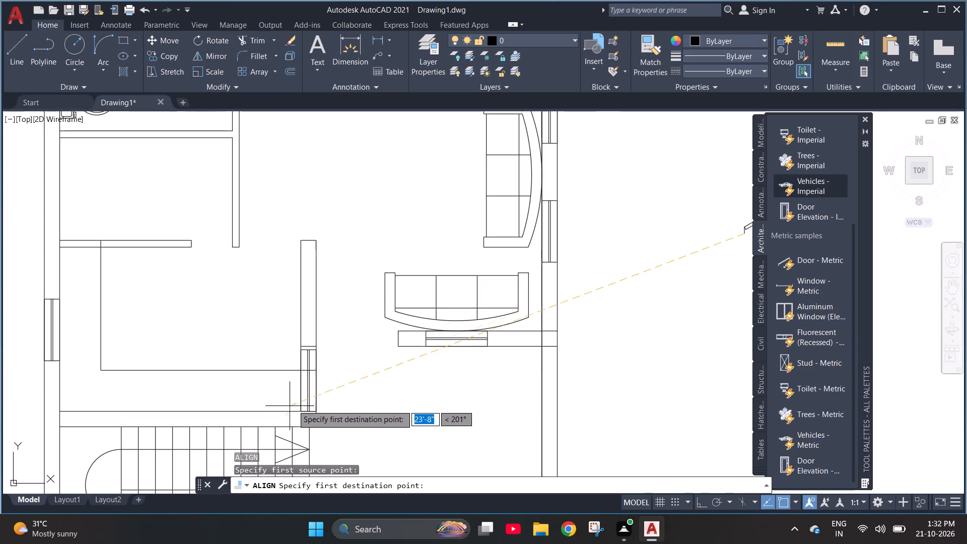
pyautogui.scroll(5, 319, 347)
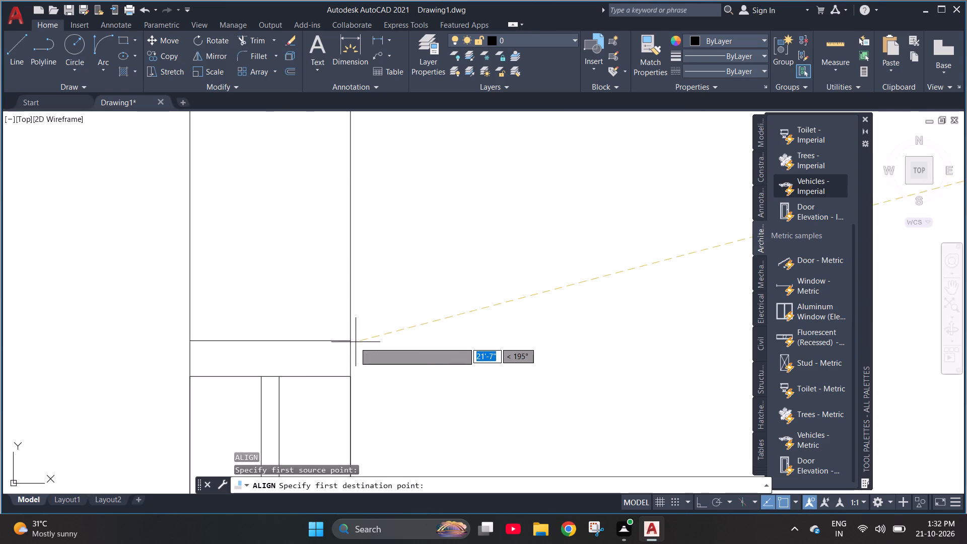
pyautogui.click(351, 342)
pyautogui.scroll(-6, 296, 352)
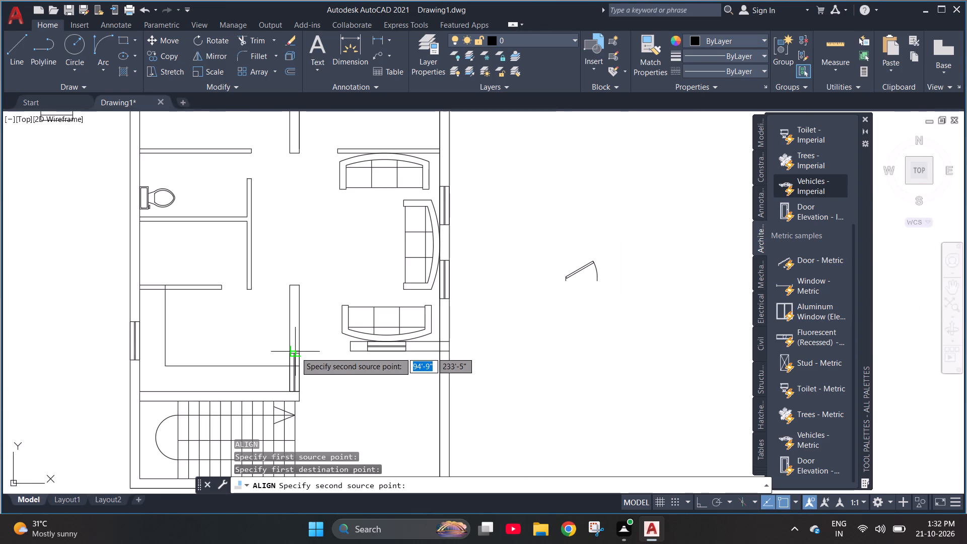
pyautogui.scroll(3, 569, 287)
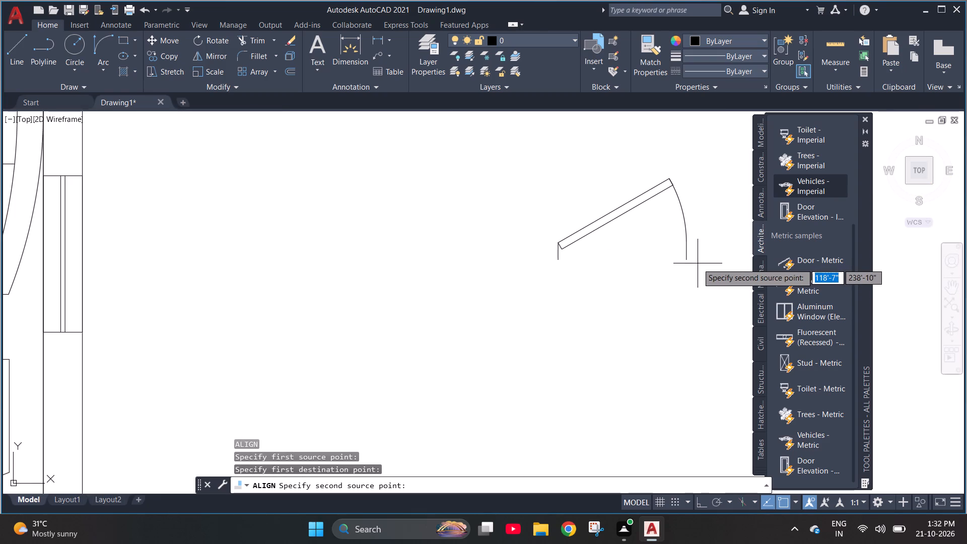
pyautogui.click(685, 263)
pyautogui.scroll(-5, 591, 298)
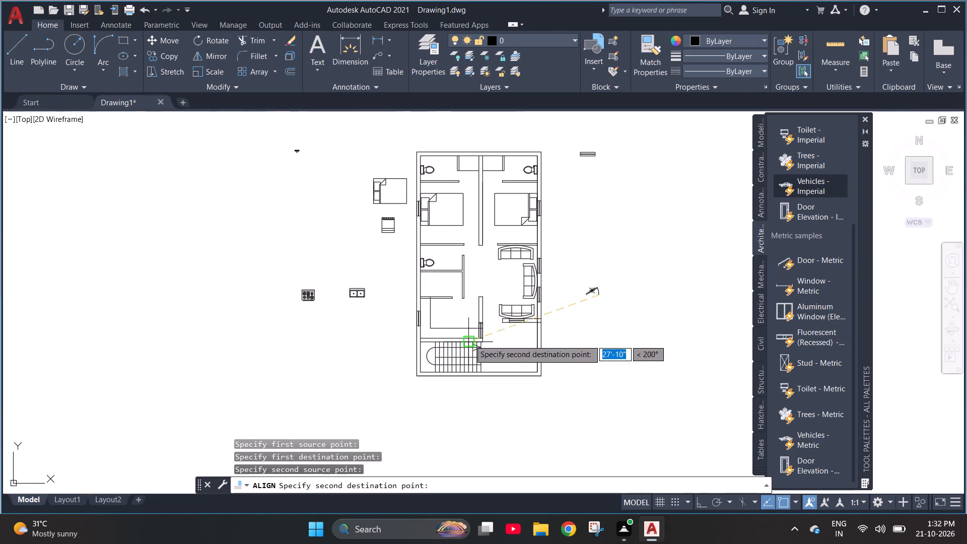
pyautogui.scroll(3, 479, 334)
pyautogui.scroll(3, 550, 279)
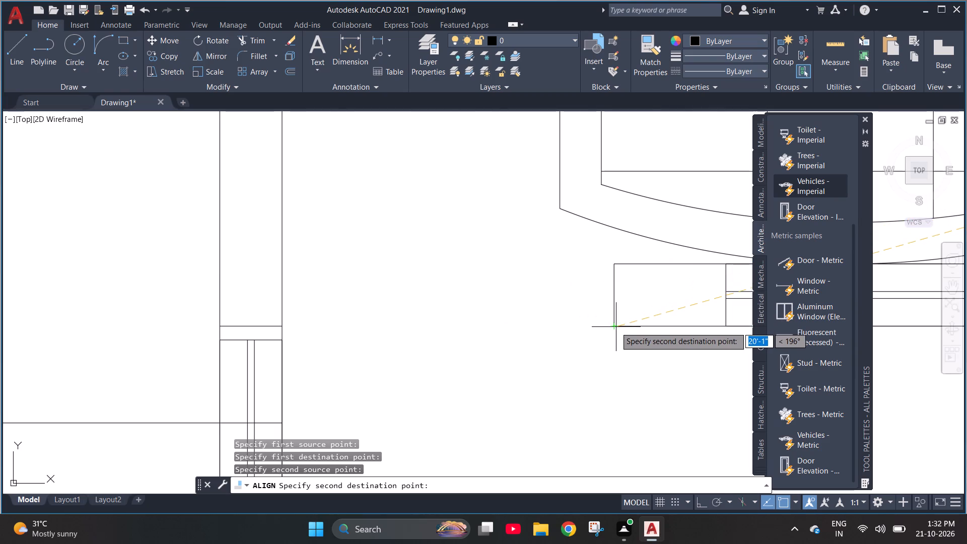
pyautogui.click(615, 326)
pyautogui.press('space')
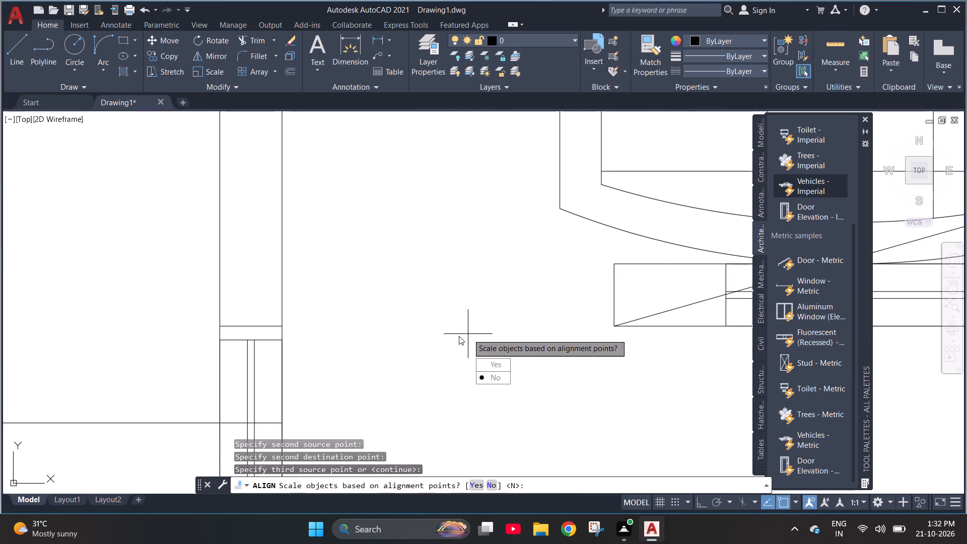
pyautogui.moveTo(491, 368); pyautogui.dragTo(468, 334)
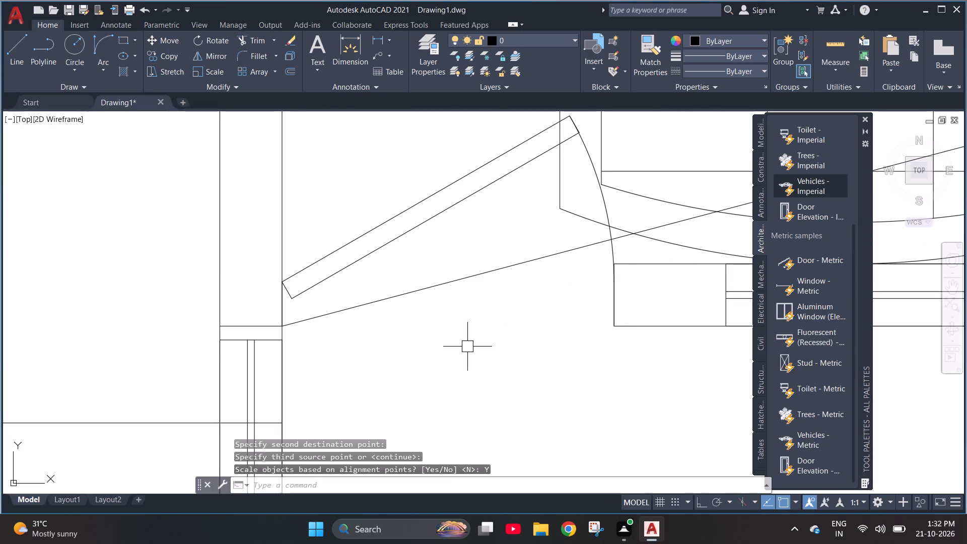
pyautogui.press('Escape')
pyautogui.scroll(-2, 463, 379)
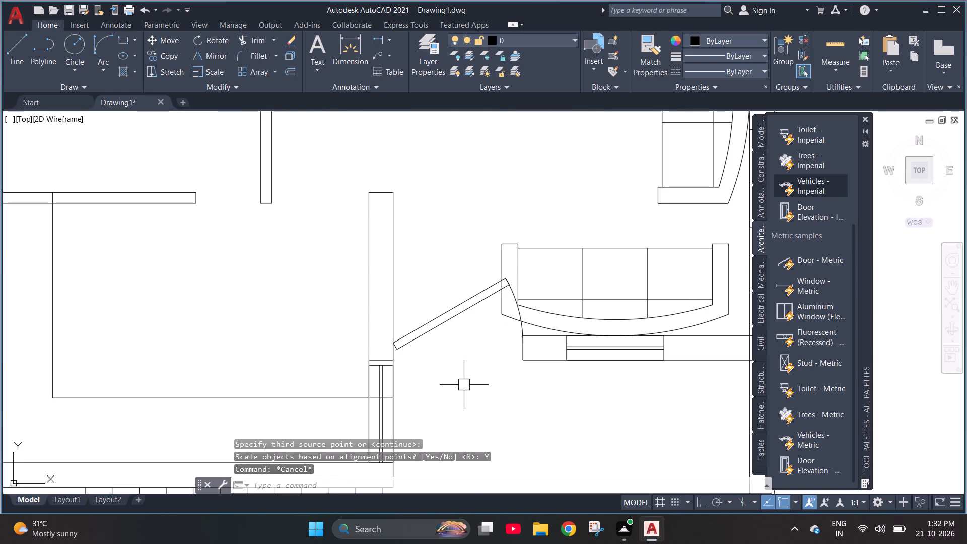
pyautogui.press('Escape')
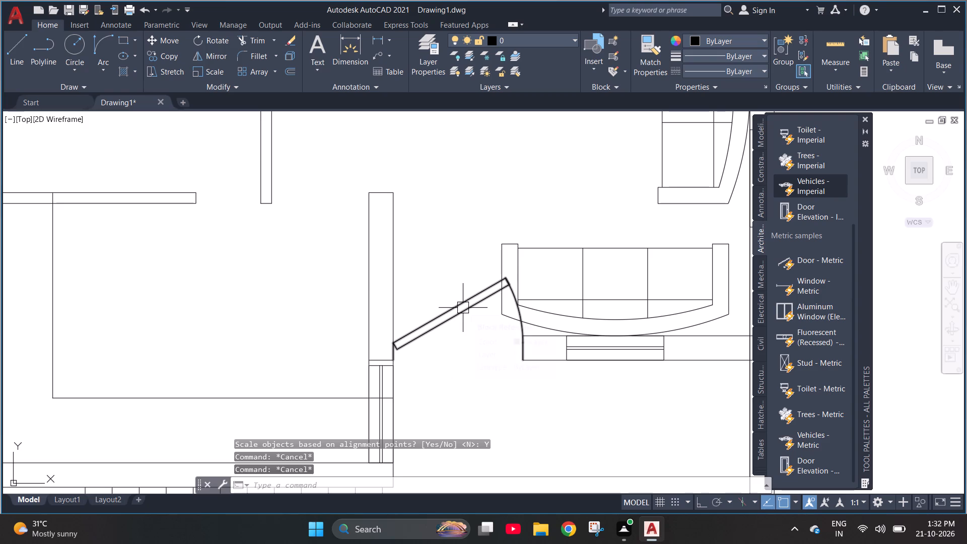
# Flip the entrance door horizontally so its hinge sits against the short windowed wall.
pyautogui.click(463, 308)
pyautogui.click(459, 397)
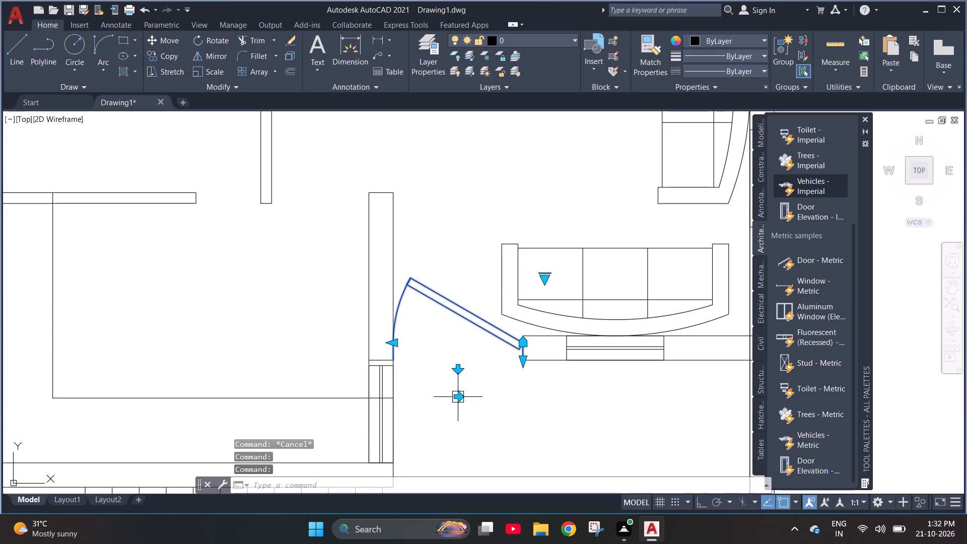
pyautogui.press('Escape')
# Copy the entrance door to the open space east of the house.
pyautogui.scroll(-1, 459, 393)
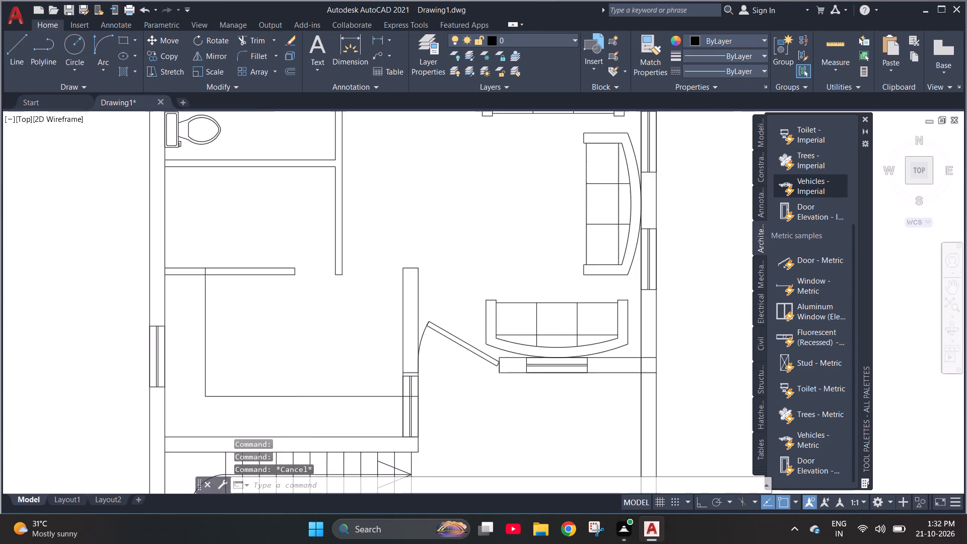
pyautogui.scroll(-2, 459, 393)
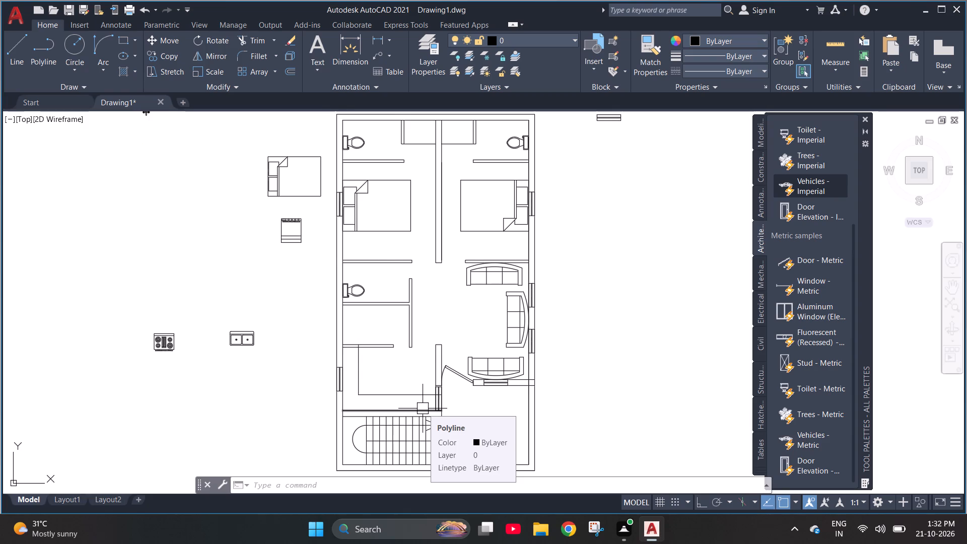
pyautogui.scroll(-1, 423, 409)
pyautogui.scroll(-1, 321, 304)
pyautogui.scroll(2, 402, 338)
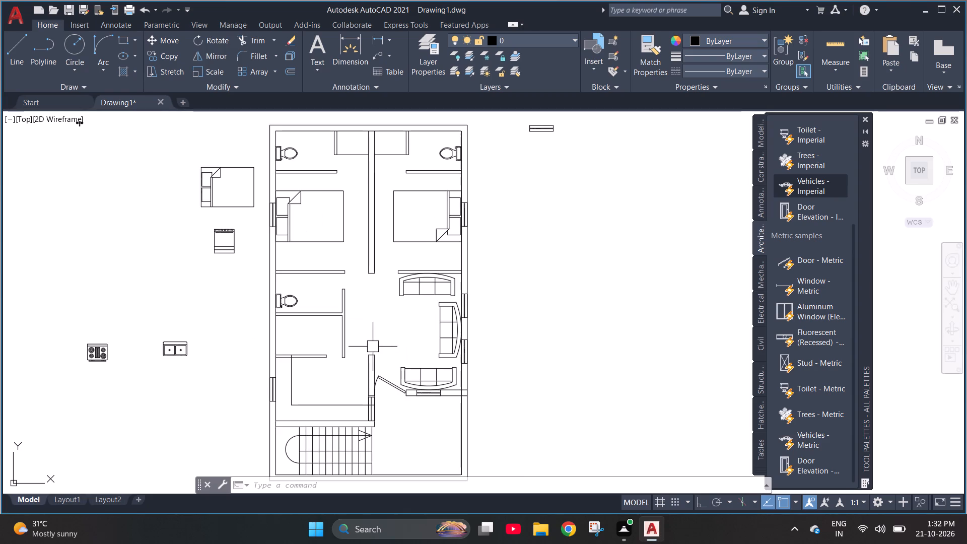
pyautogui.click(389, 387)
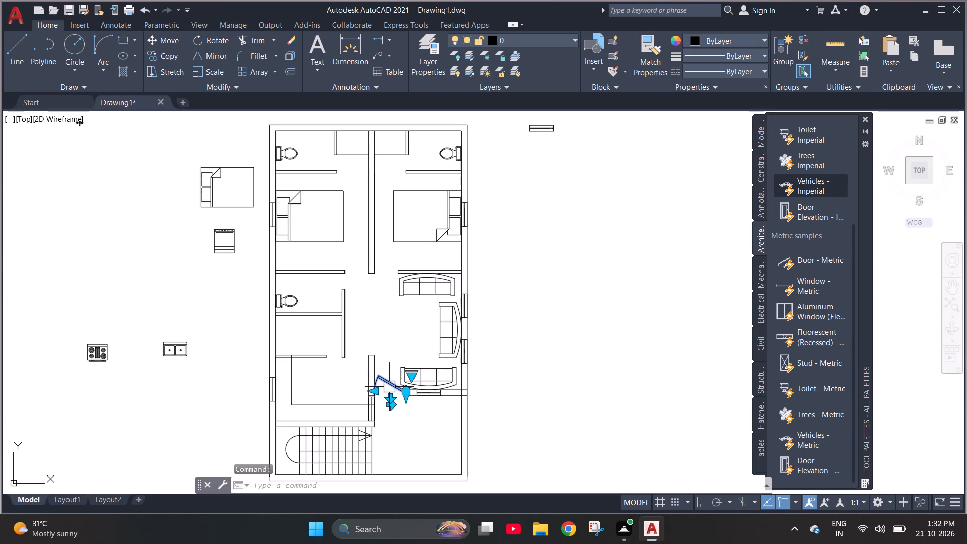
pyautogui.write('co')
pyautogui.press('Return')
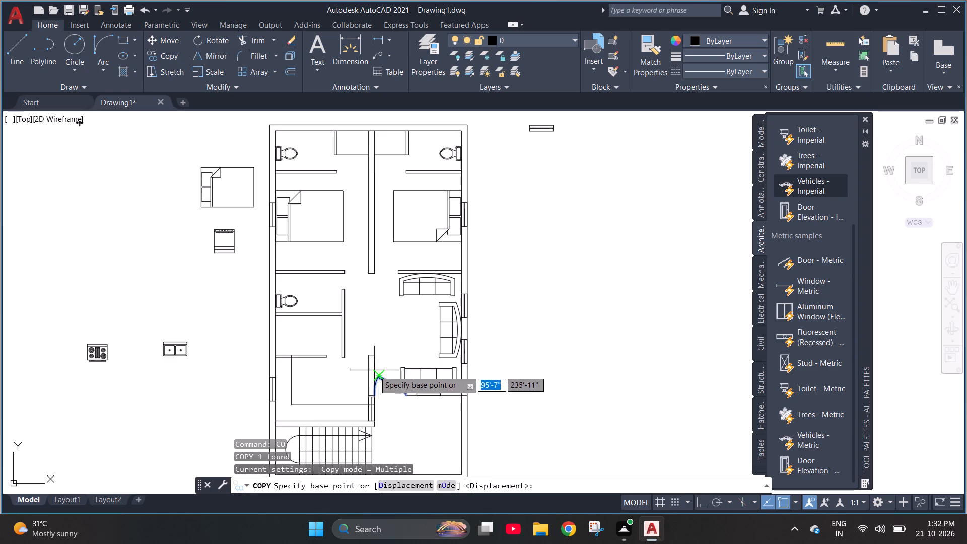
pyautogui.click(377, 372)
pyautogui.click(576, 297)
pyautogui.press('Escape')
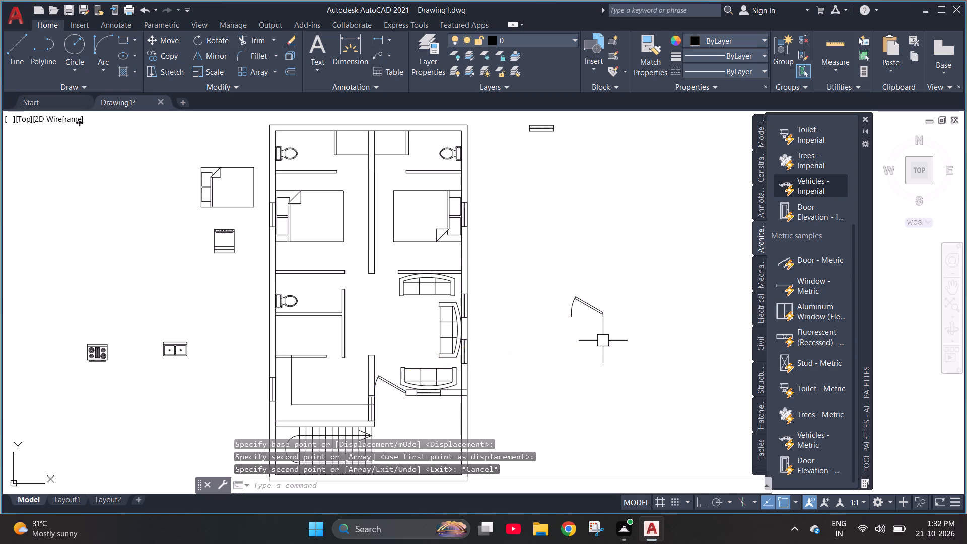
# Make six more copies of the loose door, spread around the open space east of the house.
pyautogui.click(609, 330)
pyautogui.click(531, 270)
pyautogui.press('c')
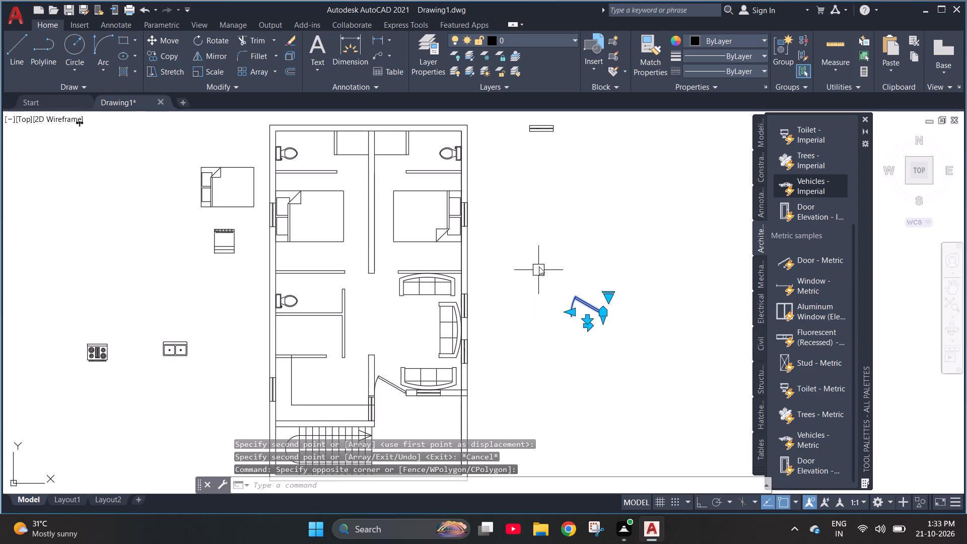
pyautogui.press('o')
pyautogui.press('Return')
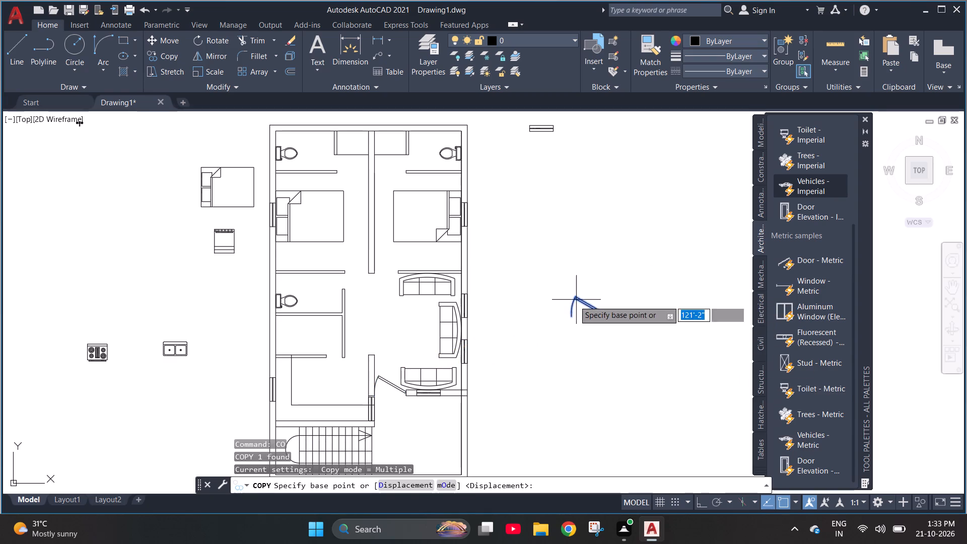
pyautogui.click(599, 314)
pyautogui.click(602, 257)
pyautogui.click(613, 190)
pyautogui.click(630, 182)
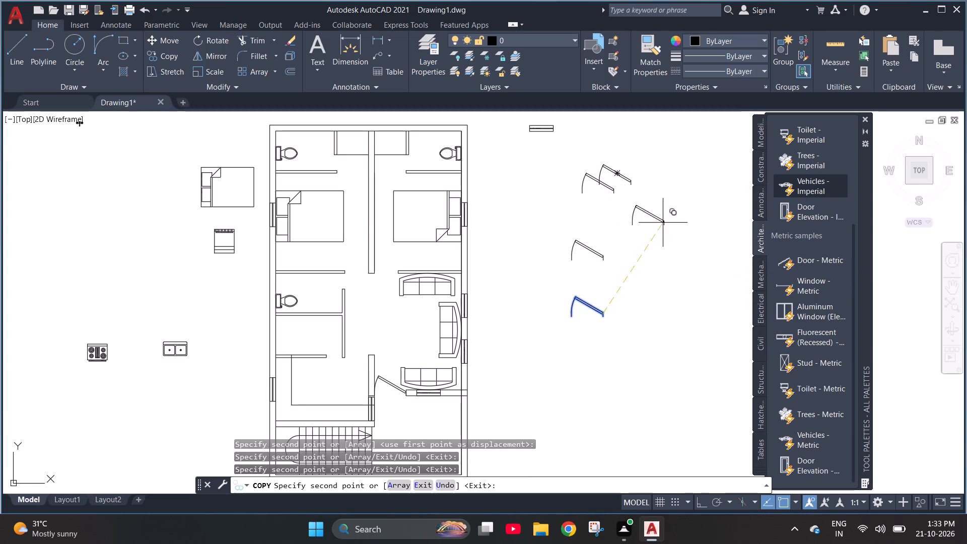
pyautogui.click(688, 256)
pyautogui.click(683, 298)
pyautogui.click(668, 322)
pyautogui.press('Escape')
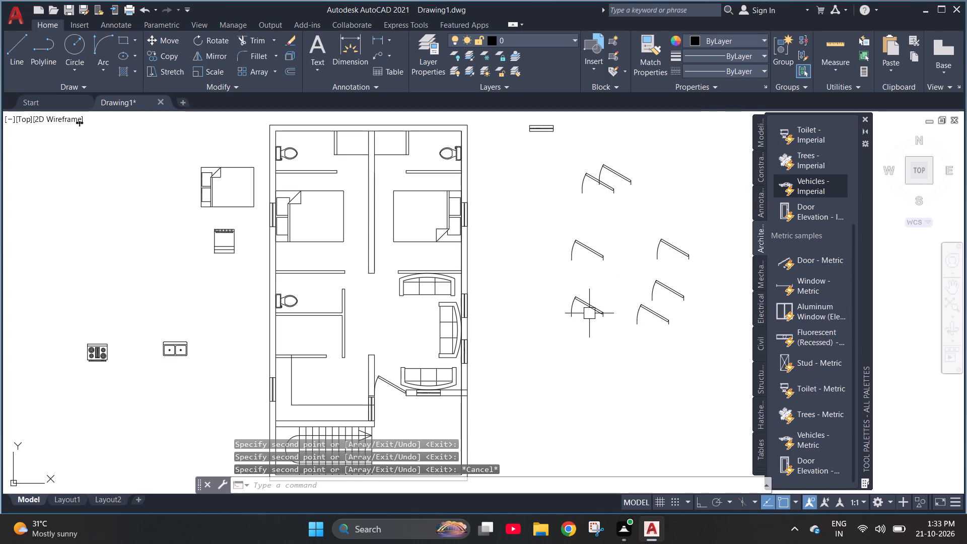
# Align a loose door across the west bedroom's opening, from the south wall's end to the central wall's corner, scaling it to fit.
pyautogui.click(588, 309)
pyautogui.press('a')
pyautogui.press('l')
pyautogui.press('space')
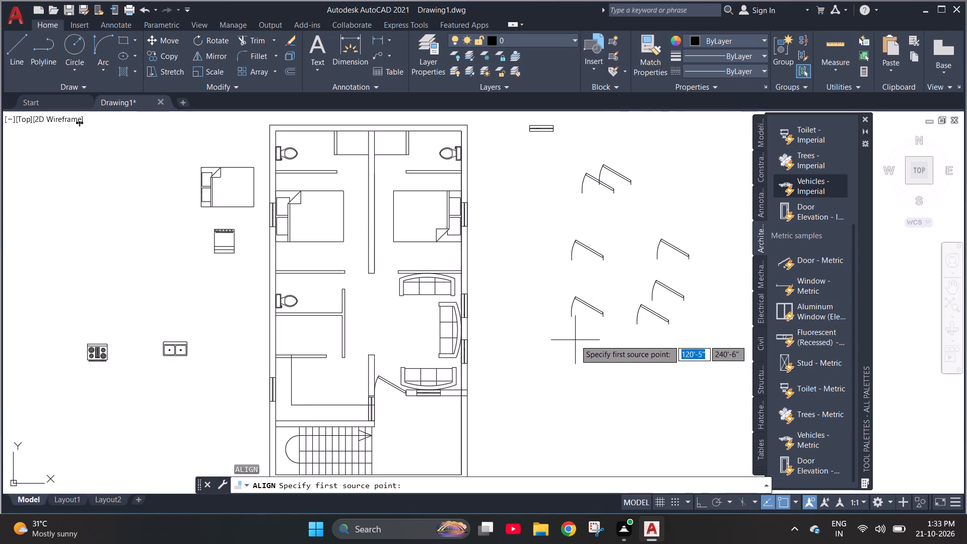
pyautogui.click(603, 320)
pyautogui.scroll(3, 348, 276)
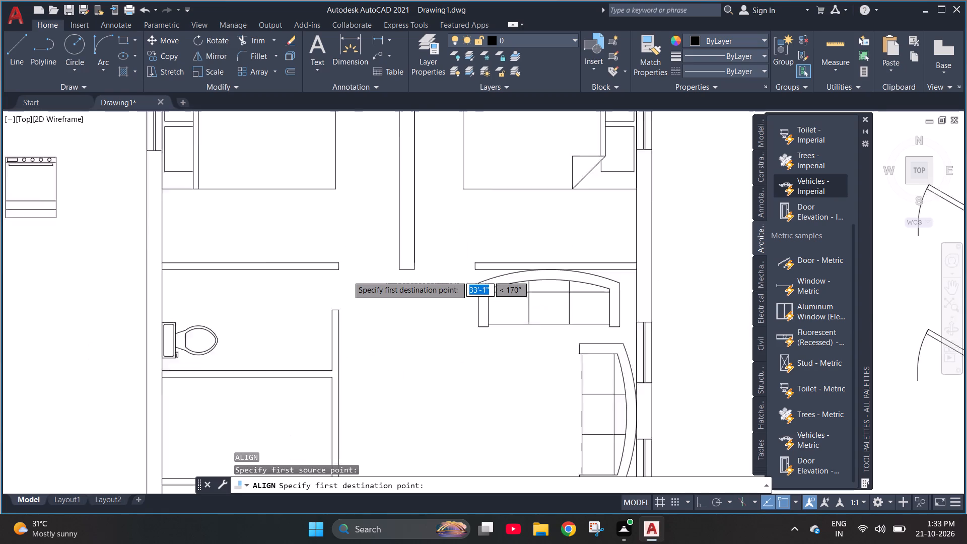
pyautogui.scroll(1, 348, 276)
pyautogui.click(323, 260)
pyautogui.scroll(-2, 302, 265)
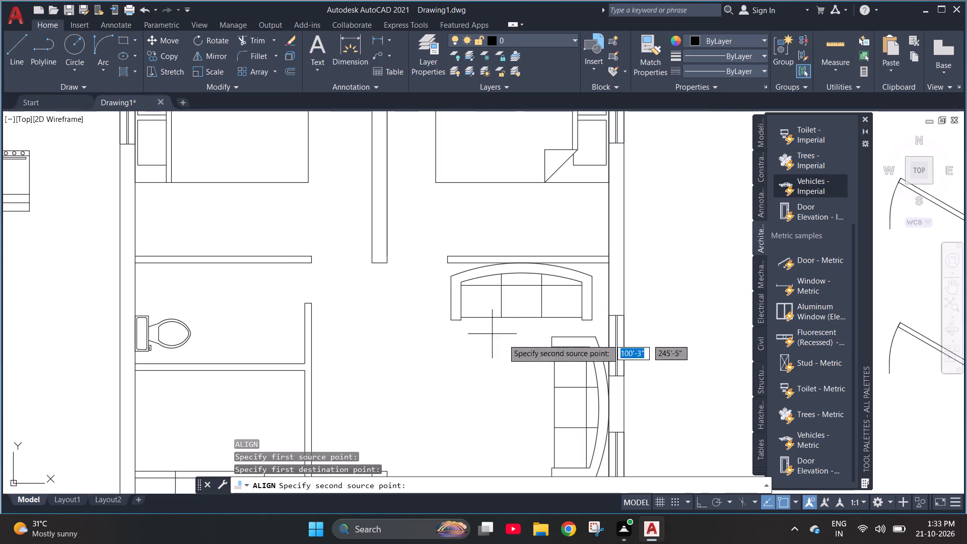
pyautogui.scroll(-2, 519, 323)
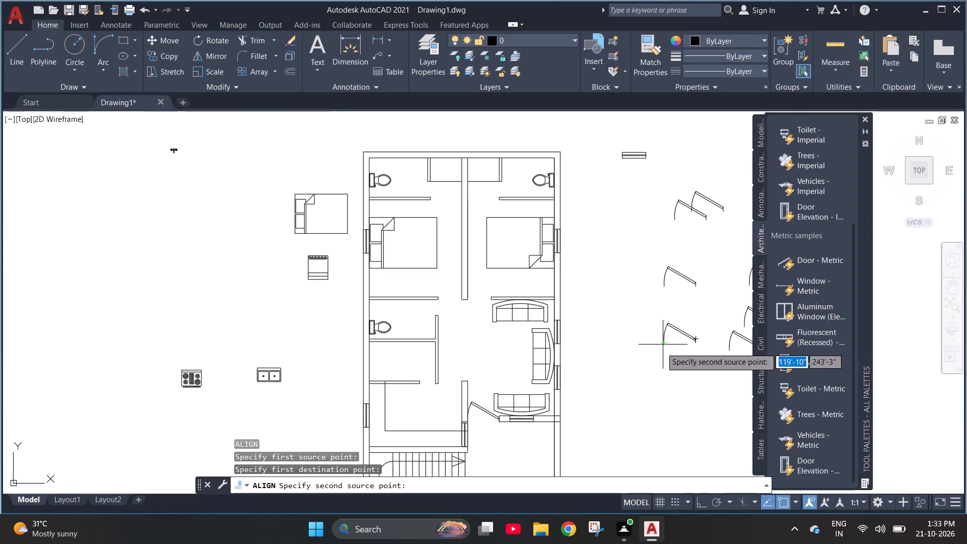
pyautogui.scroll(4, 658, 359)
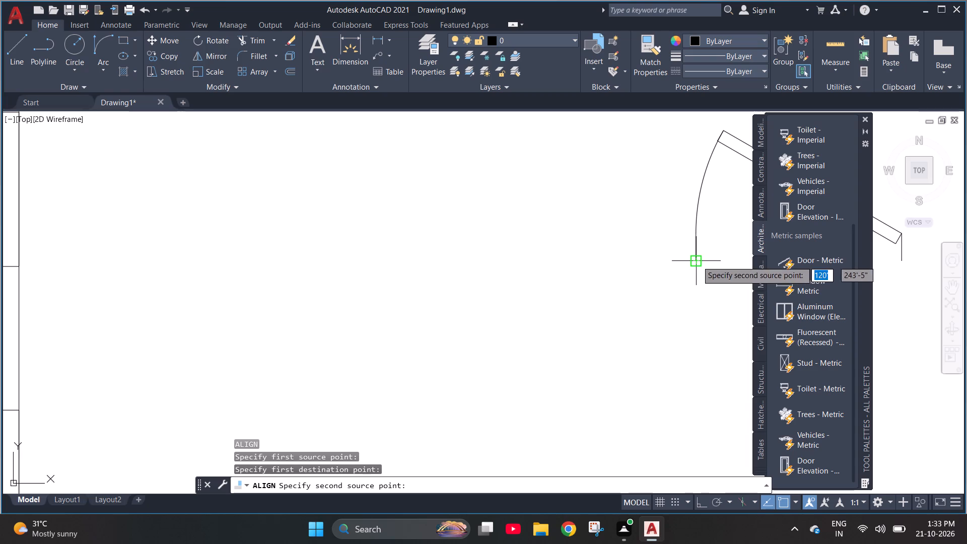
pyautogui.click(697, 261)
pyautogui.scroll(-4, 637, 341)
pyautogui.scroll(3, 419, 263)
pyautogui.scroll(-1, 419, 263)
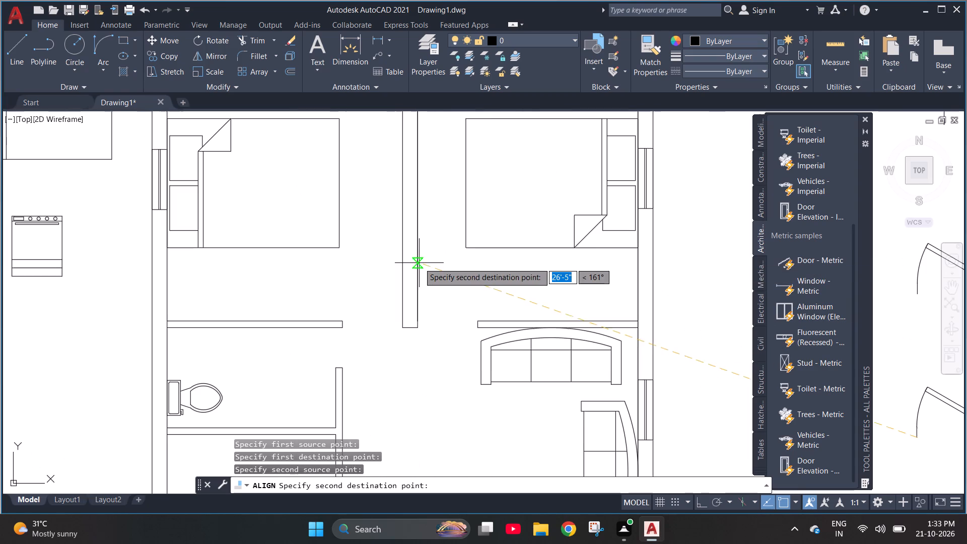
pyautogui.click(402, 326)
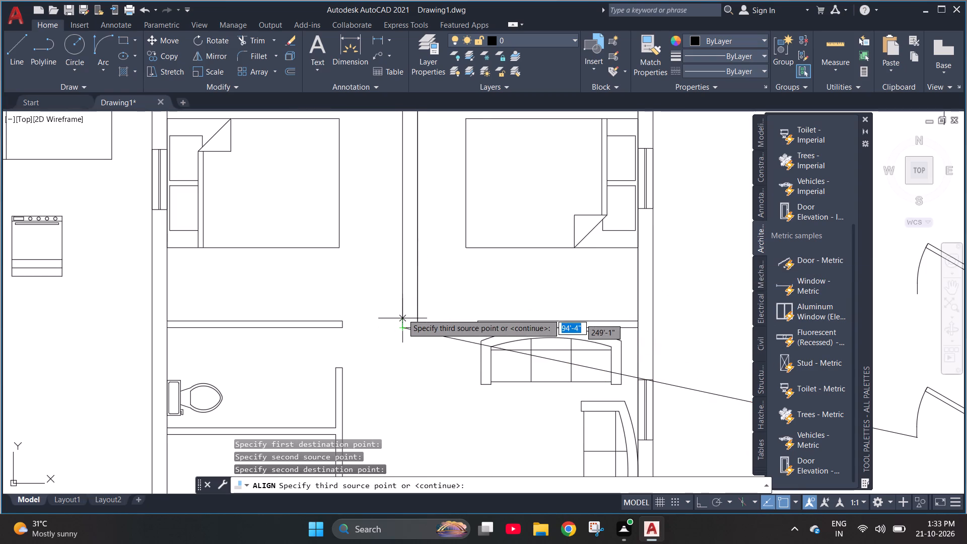
pyautogui.press('y')
pyautogui.press('space')
pyautogui.press('space')
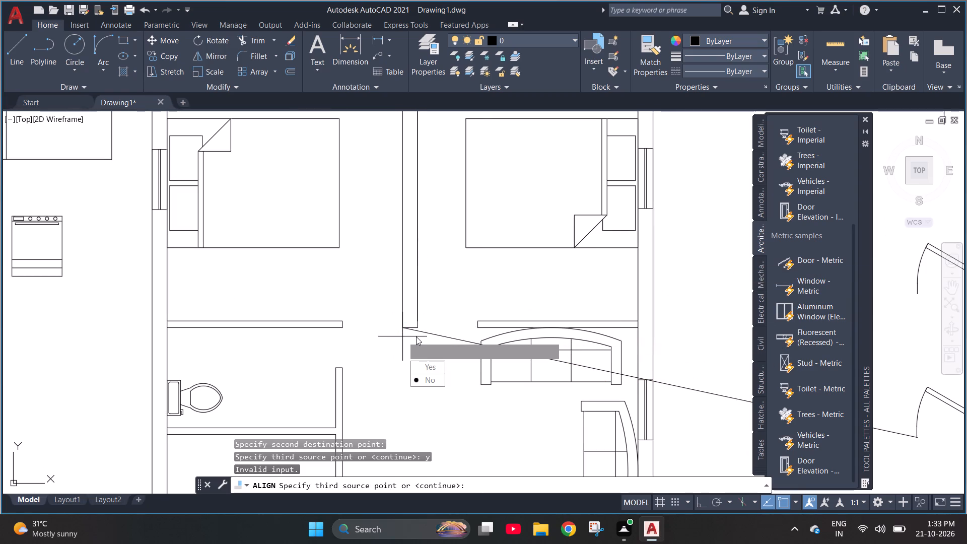
pyautogui.write('y')
pyautogui.press('space')
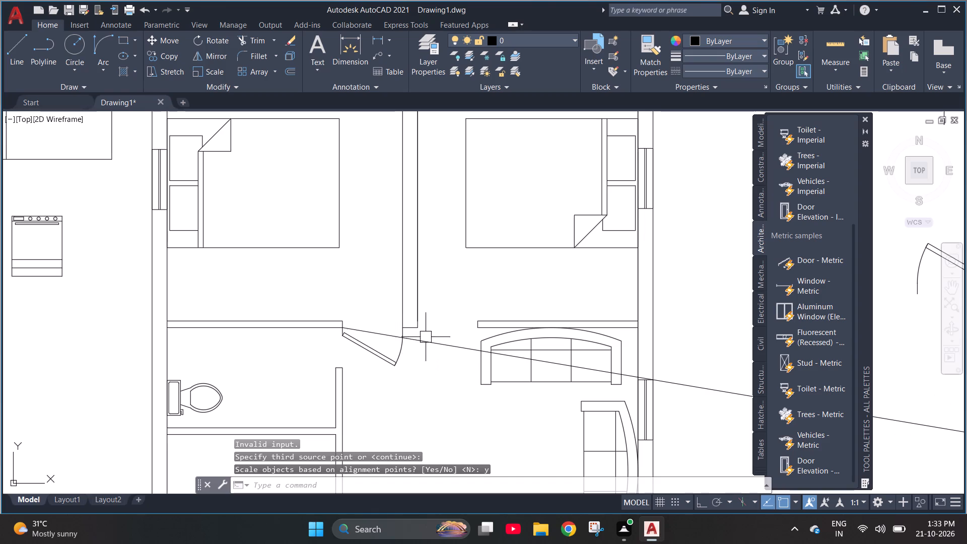
pyautogui.press('Escape')
# Flip the west bedroom door vertically and horizontally so it swings into the bedroom with its hinge at the central wall.
pyautogui.click(390, 354)
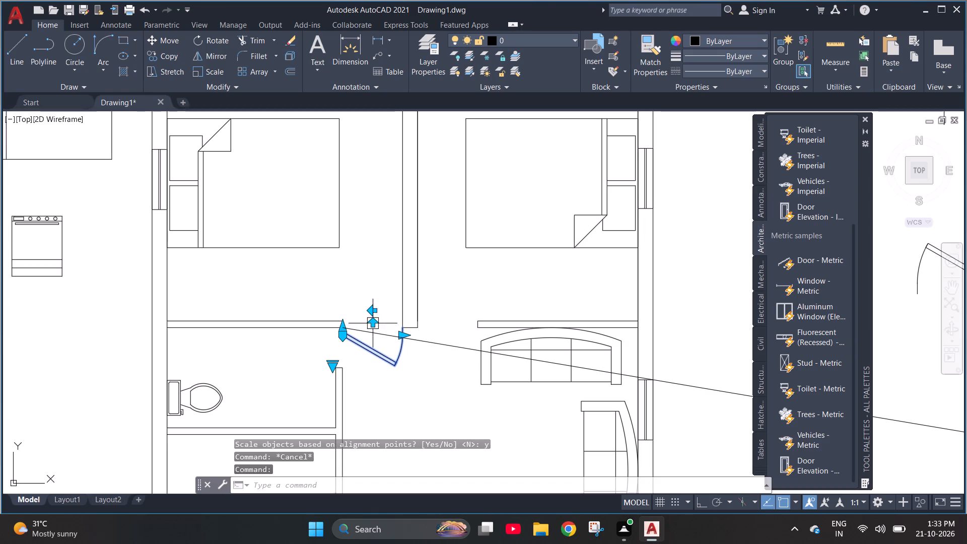
pyautogui.click(374, 324)
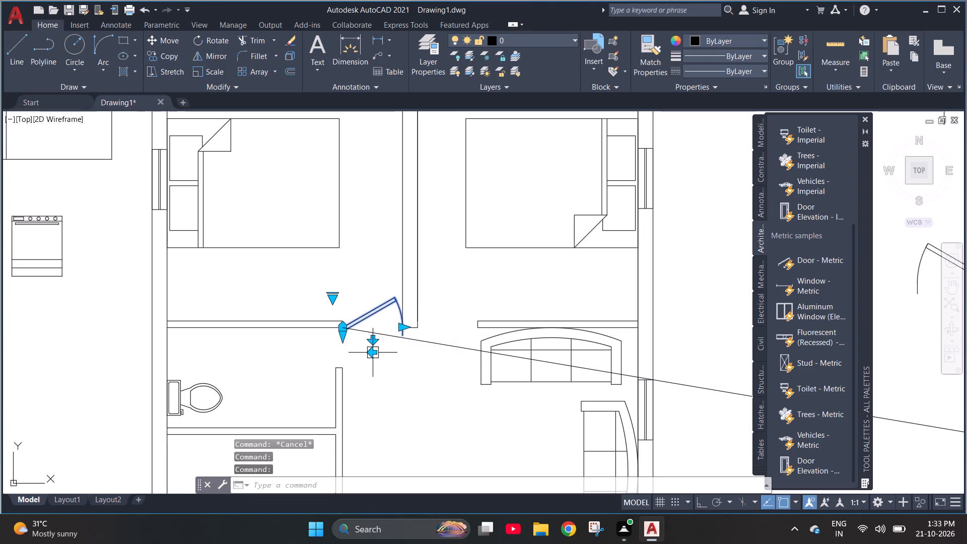
pyautogui.click(373, 350)
pyautogui.press('Escape')
# Move the west bedroom door north about 5" so its jamb end meets the central wall's bottom corner.
pyautogui.scroll(2, 356, 339)
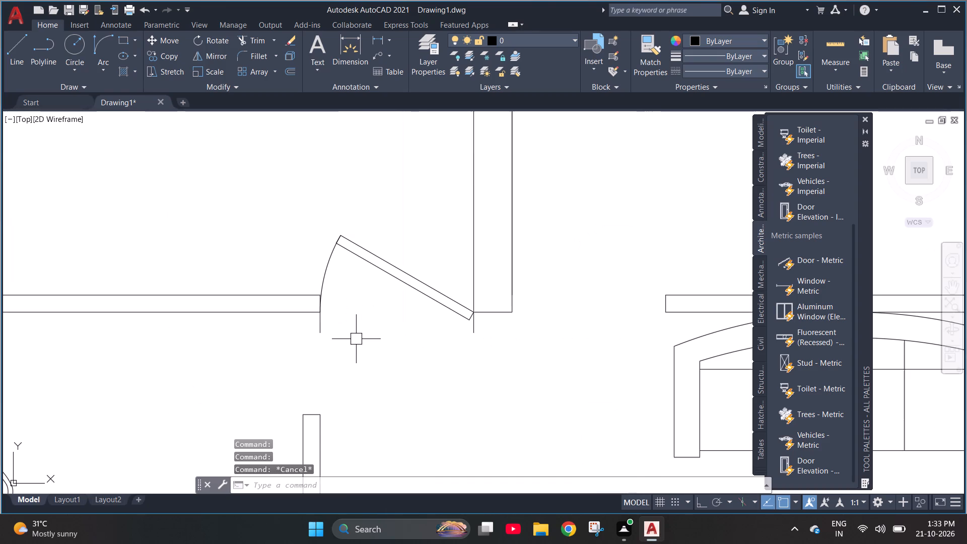
pyautogui.scroll(2, 341, 341)
pyautogui.click(677, 323)
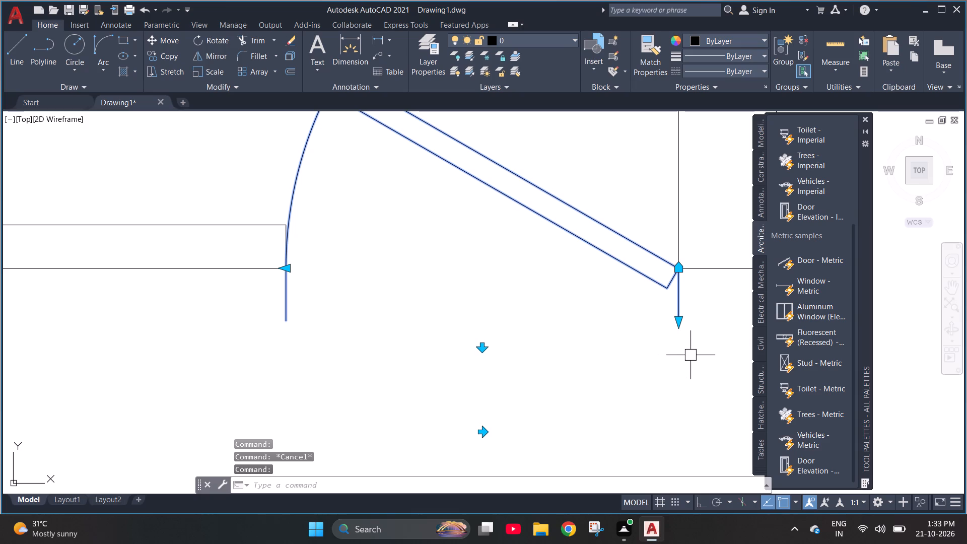
pyautogui.press('space')
pyautogui.press('Escape')
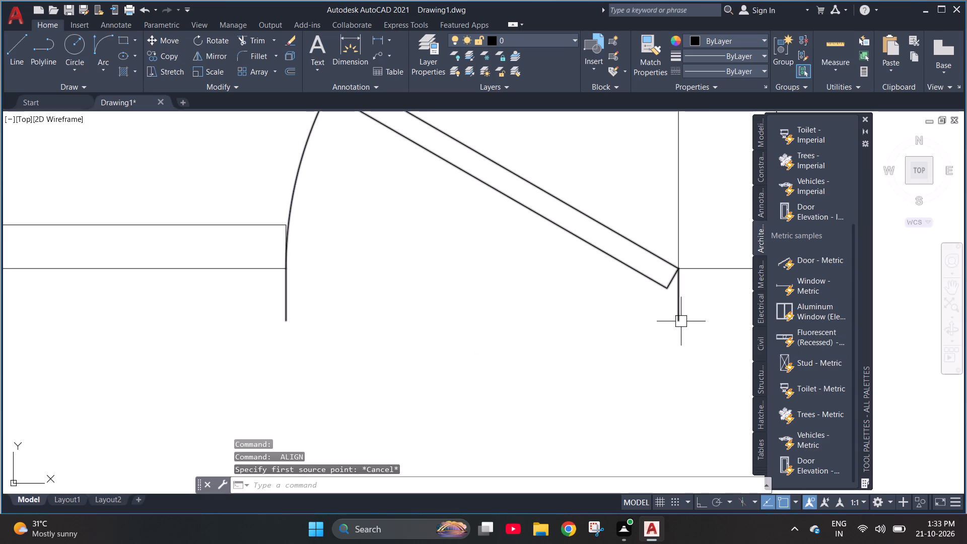
pyautogui.click(681, 321)
pyautogui.write('m')
pyautogui.press('space')
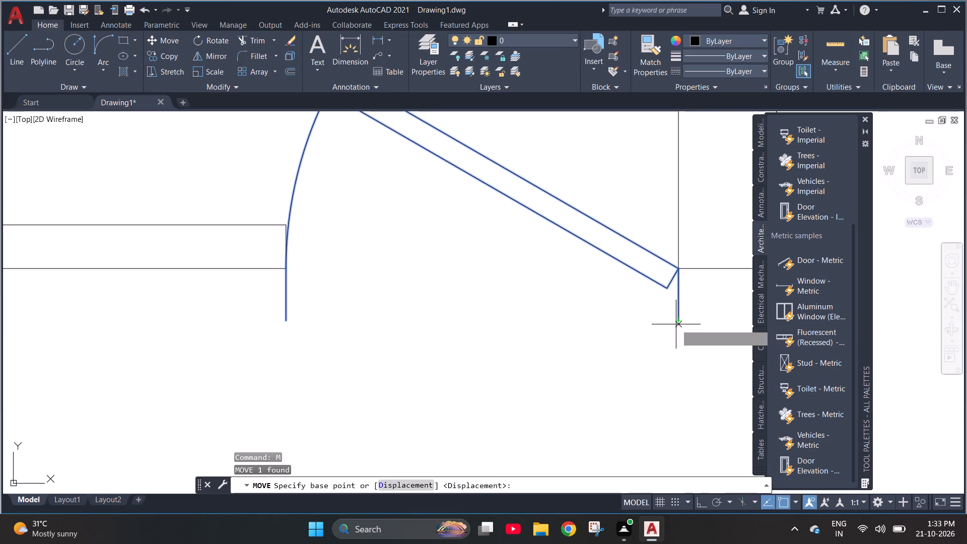
pyautogui.click(678, 324)
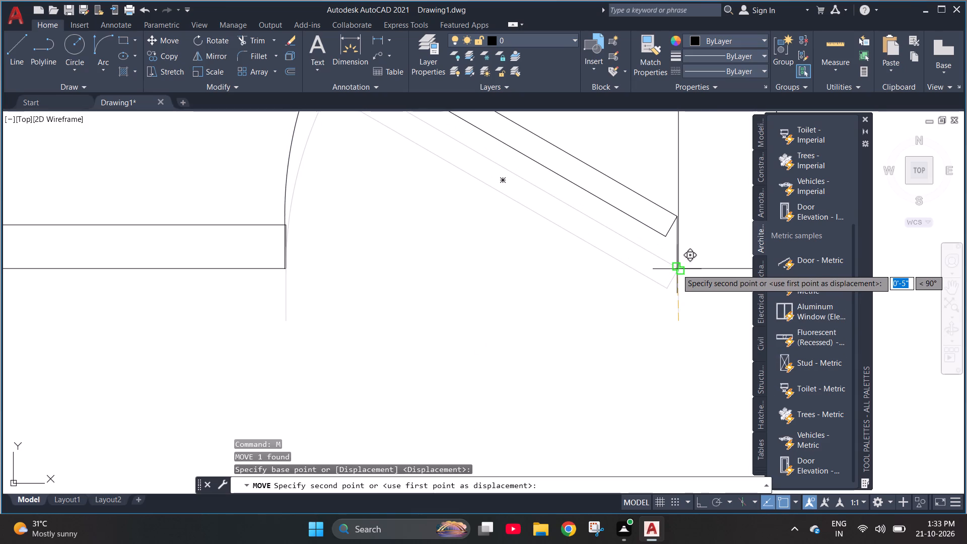
pyautogui.click(677, 269)
pyautogui.press('Escape')
# Copy the west bedroom door into the east bedroom's opening, meeting the bottom corner of that bedroom's south wall.
pyautogui.scroll(-1, 472, 300)
pyautogui.click(509, 212)
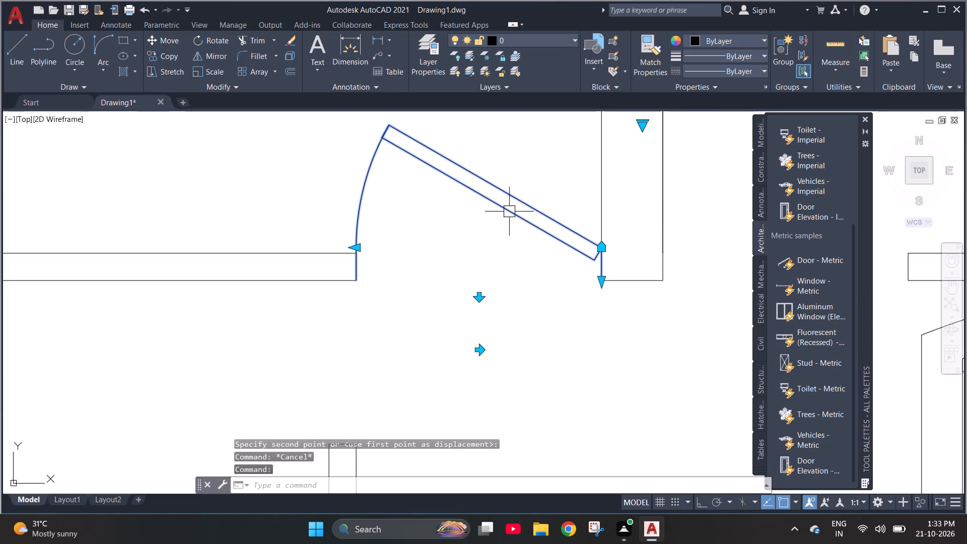
pyautogui.press('c')
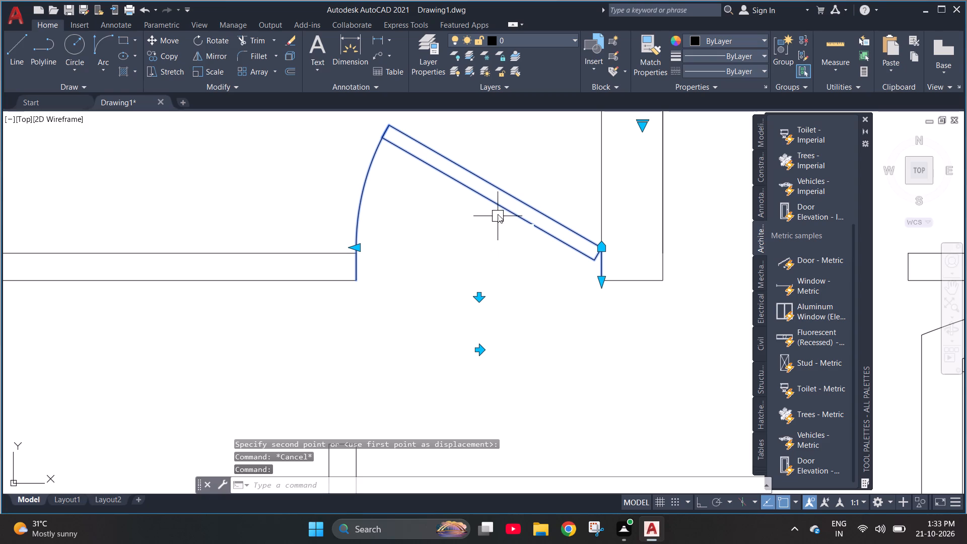
pyautogui.press('o')
pyautogui.press('Return')
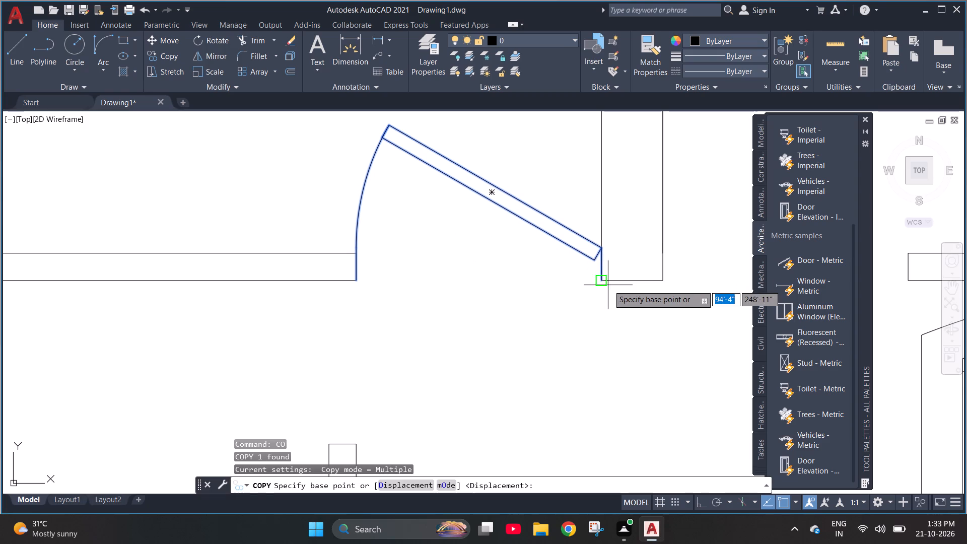
pyautogui.click(601, 284)
pyautogui.scroll(-2, 412, 278)
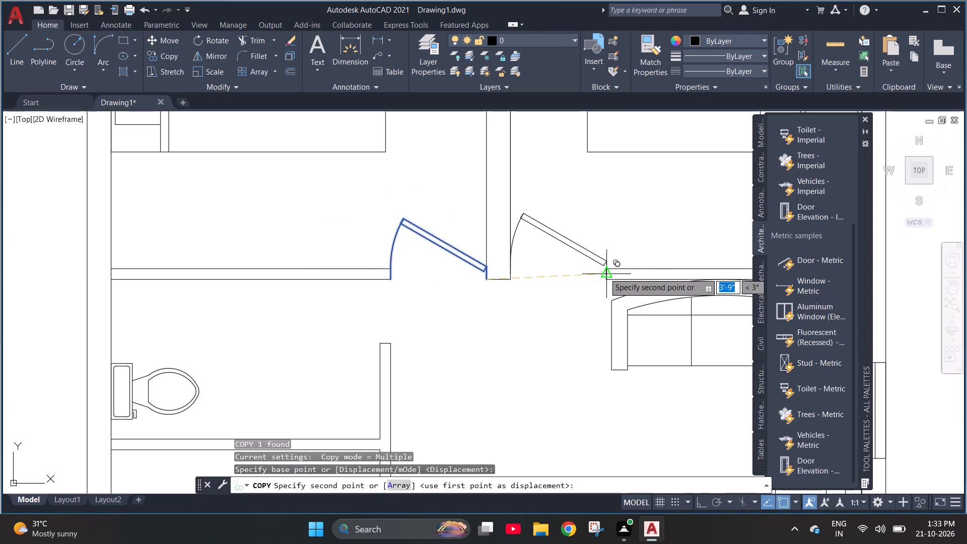
pyautogui.scroll(3, 596, 284)
pyautogui.click(644, 260)
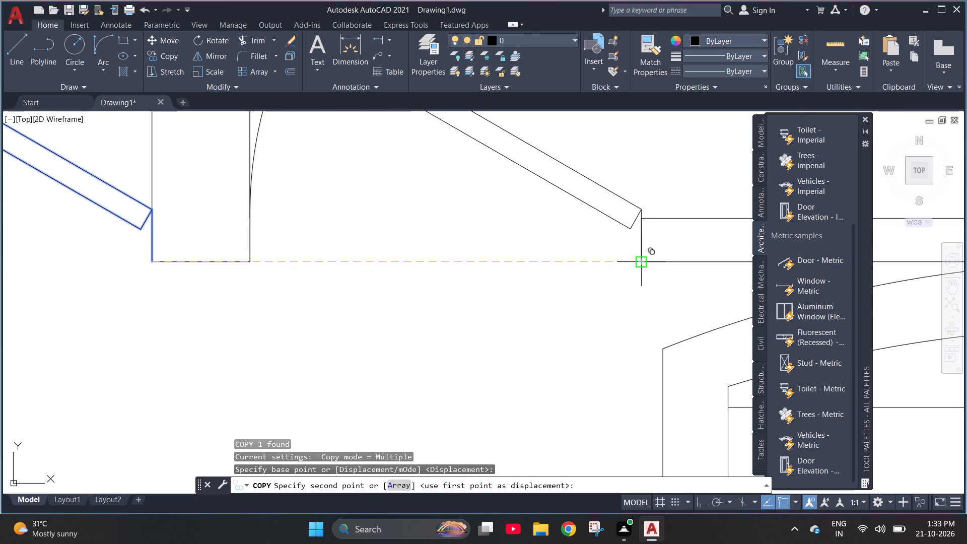
pyautogui.press('Escape')
# Flip the east bedroom door horizontally so its hinge sits against the central wall.
pyautogui.click(611, 223)
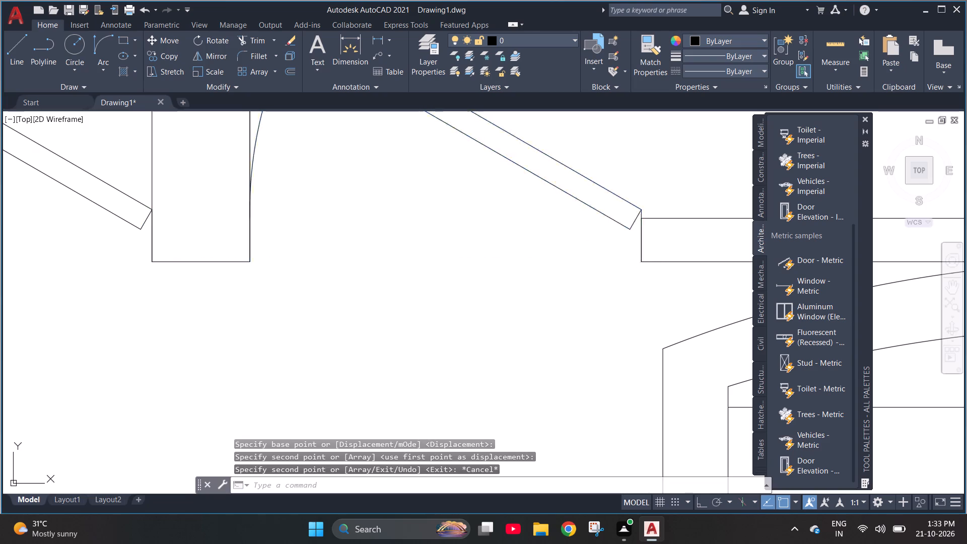
pyautogui.click(447, 377)
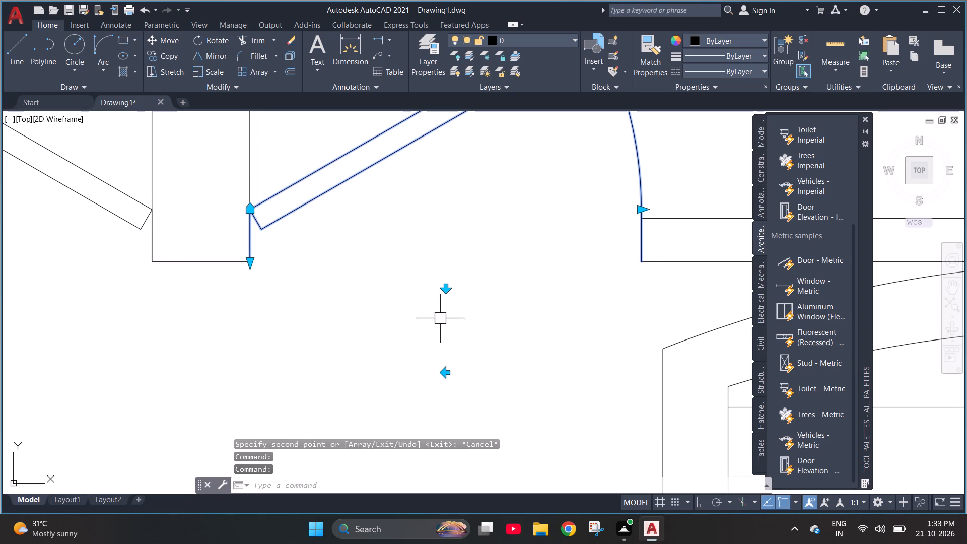
pyautogui.scroll(-1, 440, 318)
pyautogui.press('Escape')
# Copy the west bedroom door into the kitchen opening, between the corridor wall's lower end and the kitchen's east wall.
pyautogui.scroll(-1, 444, 334)
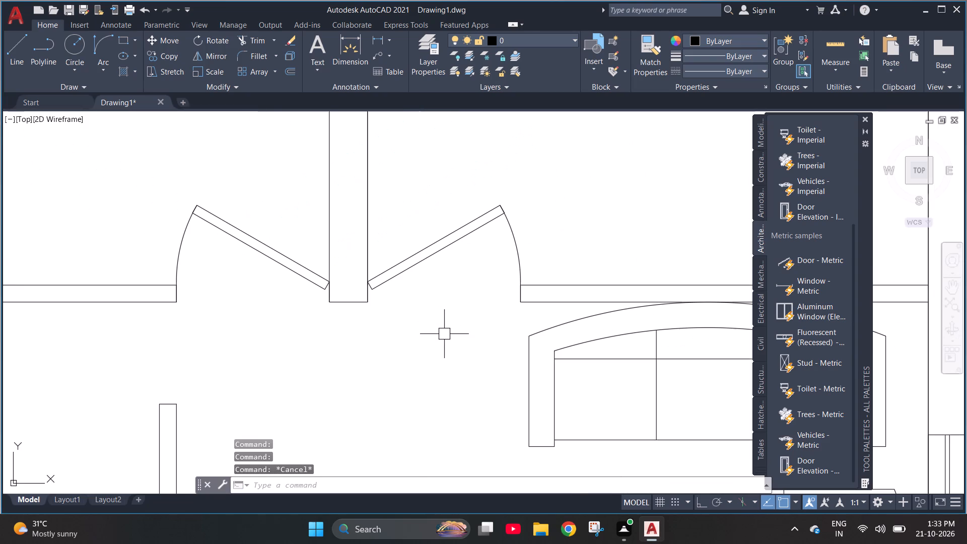
pyautogui.scroll(-1, 444, 334)
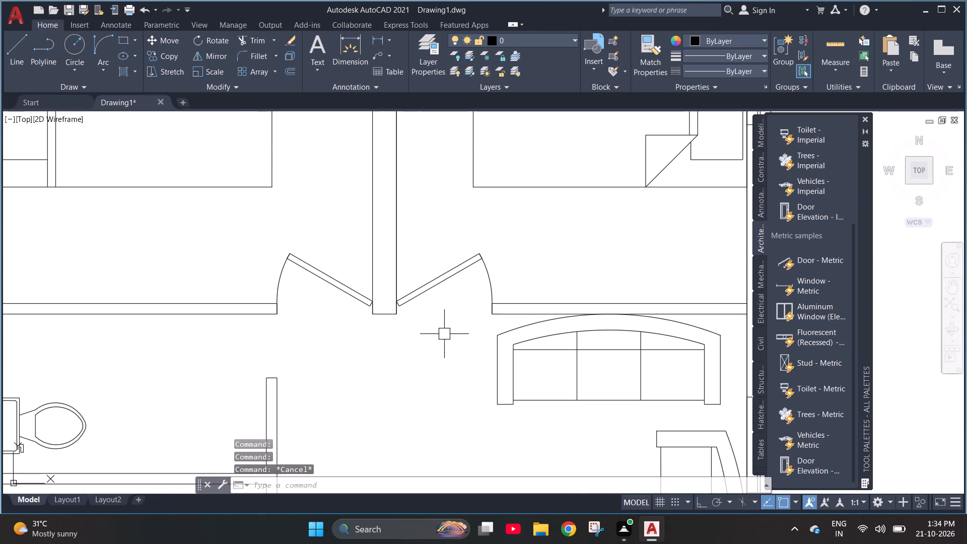
pyautogui.scroll(-2, 371, 189)
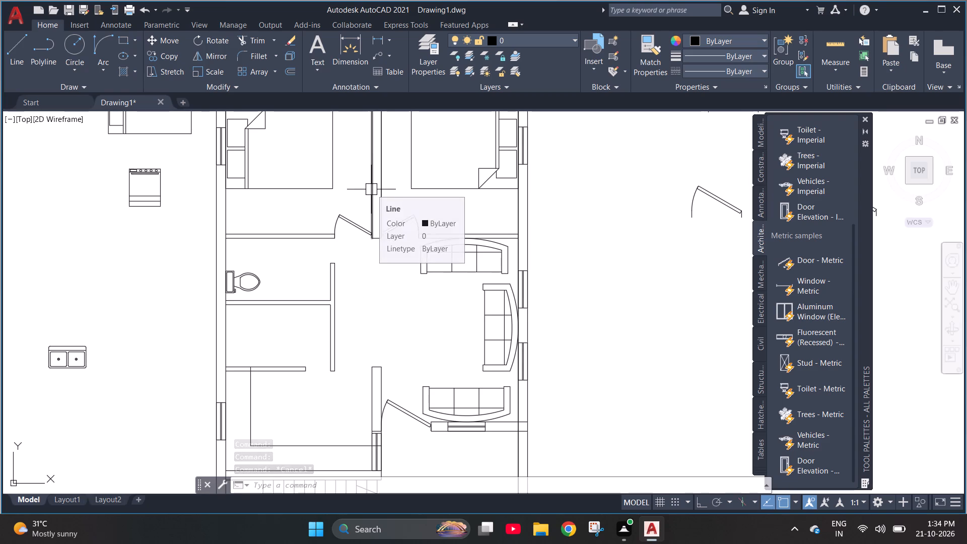
pyautogui.scroll(-1, 402, 246)
pyautogui.scroll(2, 381, 346)
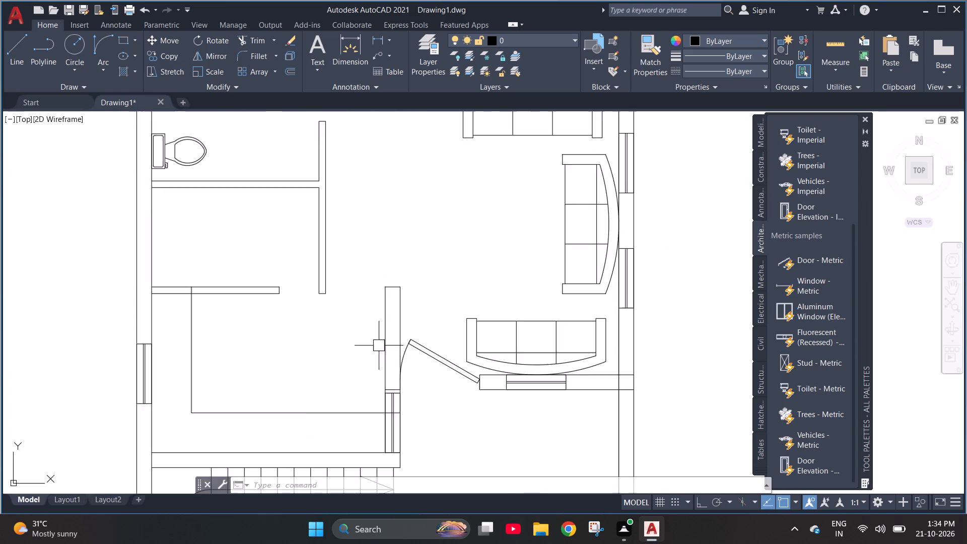
pyautogui.scroll(-1, 296, 308)
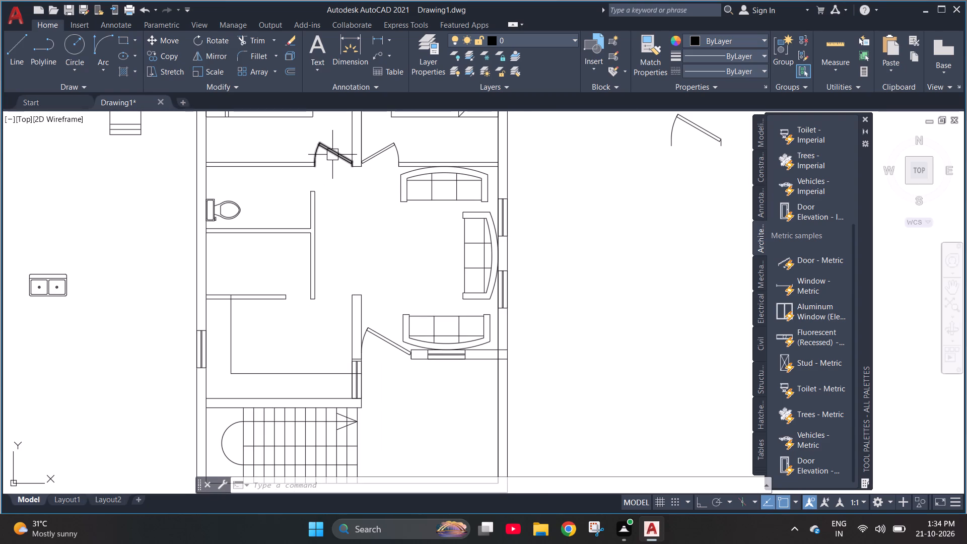
pyautogui.click(332, 155)
pyautogui.press('c')
pyautogui.press('o')
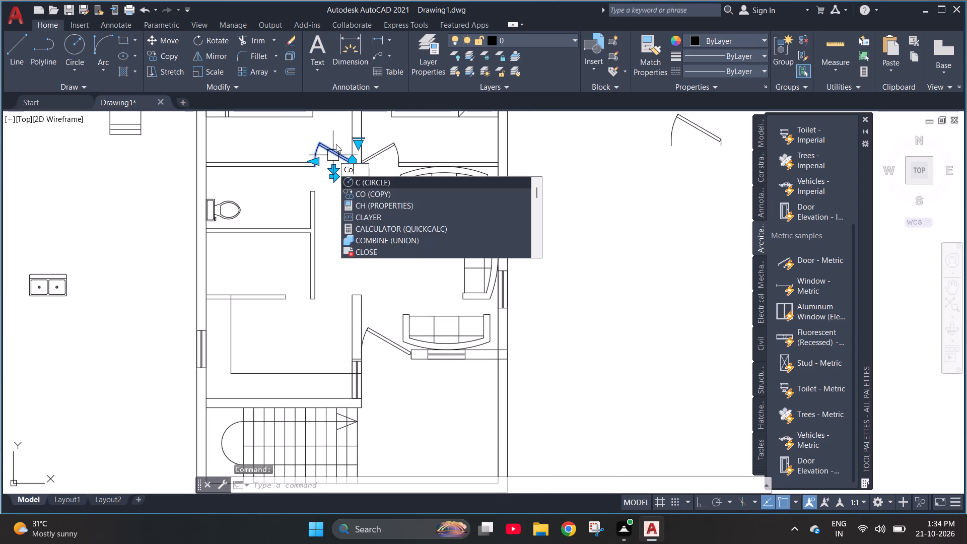
pyautogui.press('Return')
pyautogui.click(335, 151)
pyautogui.scroll(2, 331, 309)
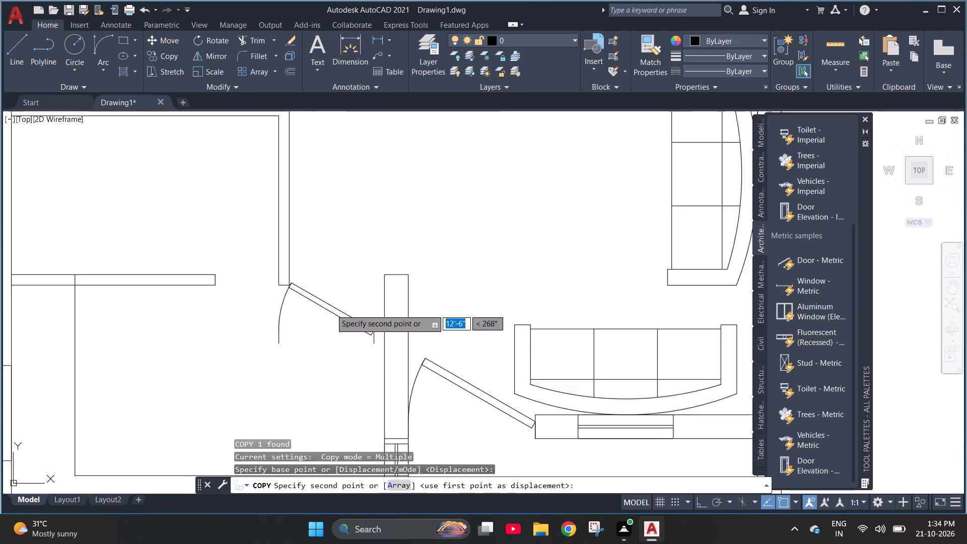
pyautogui.scroll(1, 331, 309)
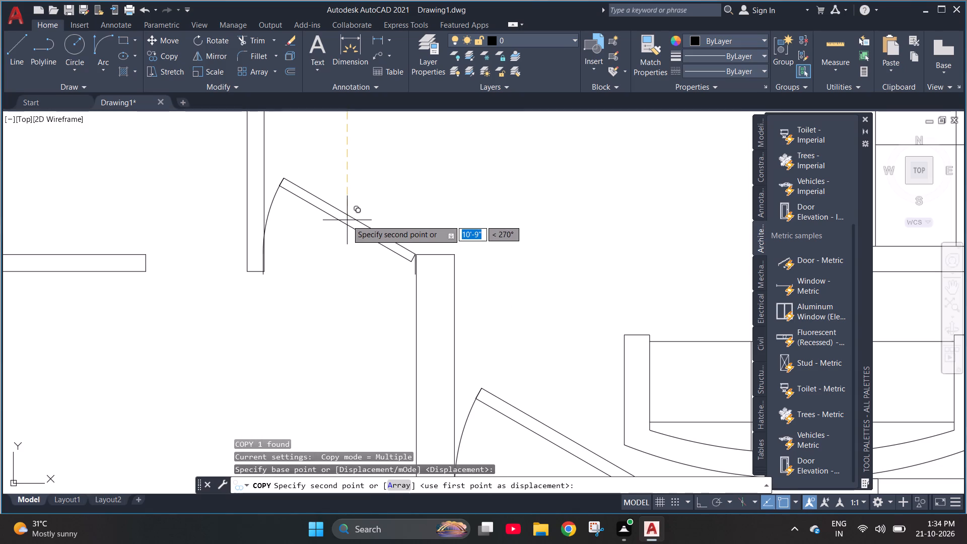
pyautogui.click(348, 220)
pyautogui.press('Escape')
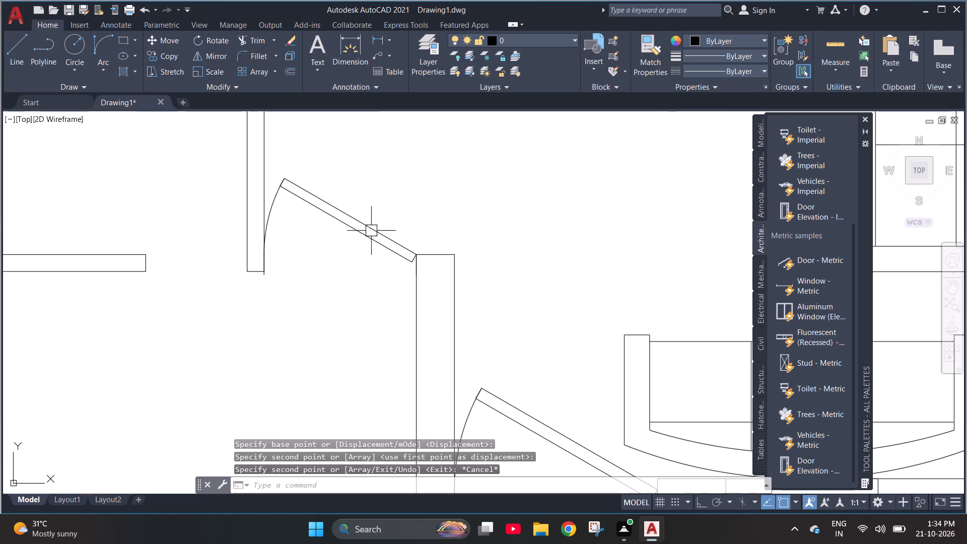
# Flip the kitchen door vertically so it swings into the kitchen.
pyautogui.click(365, 226)
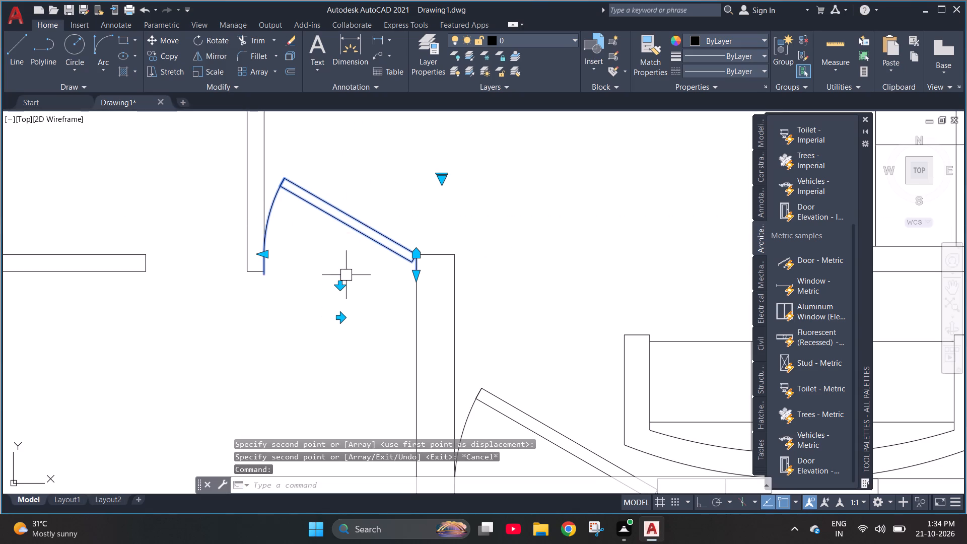
pyautogui.click(344, 283)
pyautogui.press('Escape')
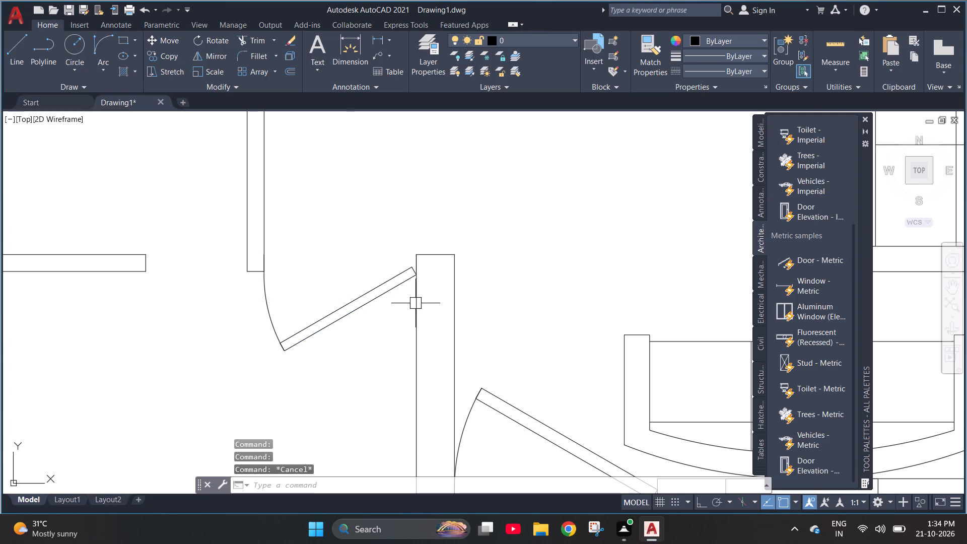
pyautogui.scroll(-2, 480, 301)
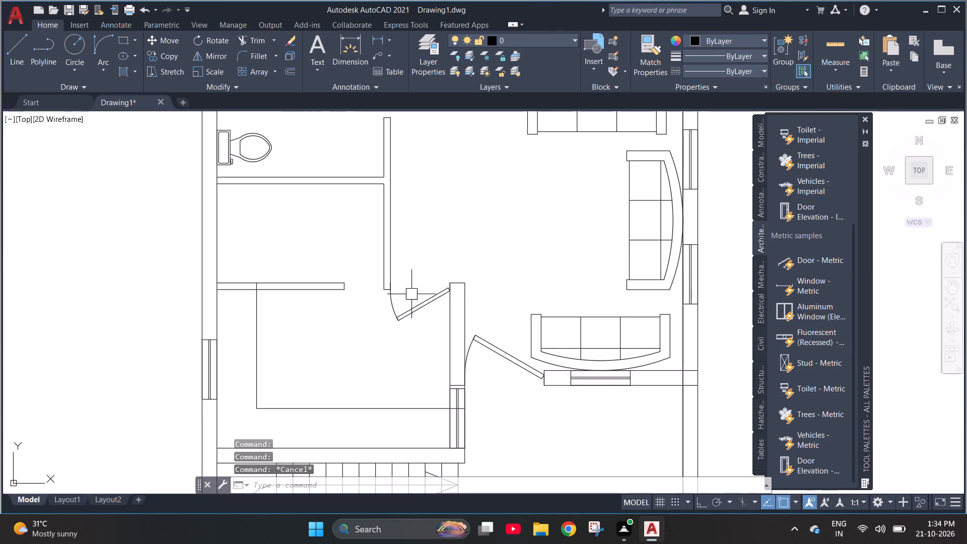
# Align a spare door from outside the plan into the opening between the kitchen's north wall end and the corridor wall's lower end, scaling it to fit.
pyautogui.scroll(-1, 394, 294)
pyautogui.scroll(-1, 342, 296)
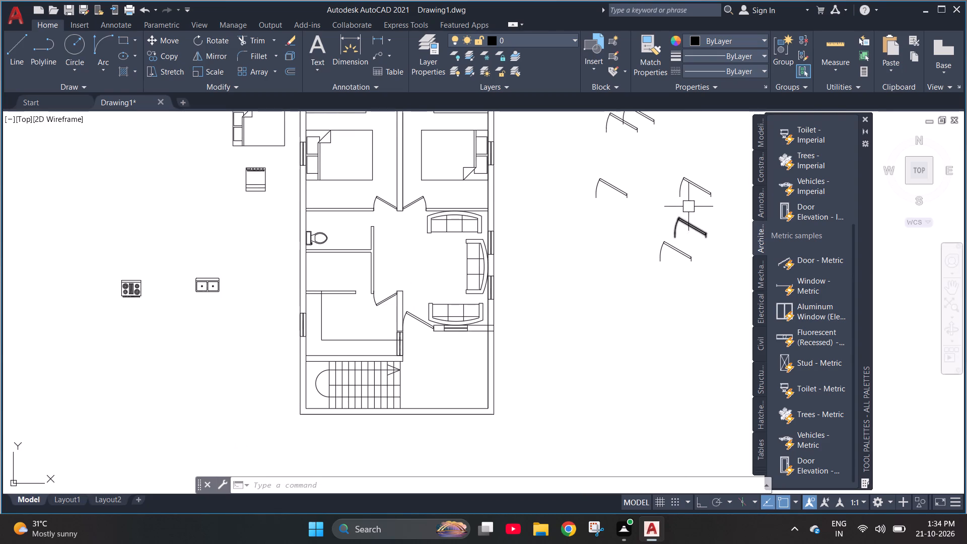
pyautogui.click(591, 199)
pyautogui.press('s')
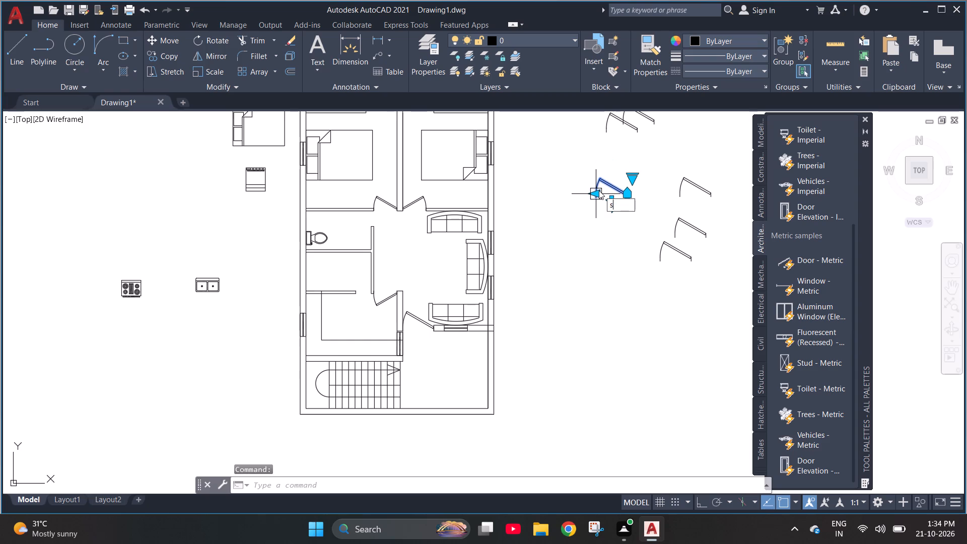
pyautogui.press('BackSpace')
pyautogui.write('al')
pyautogui.press('Return')
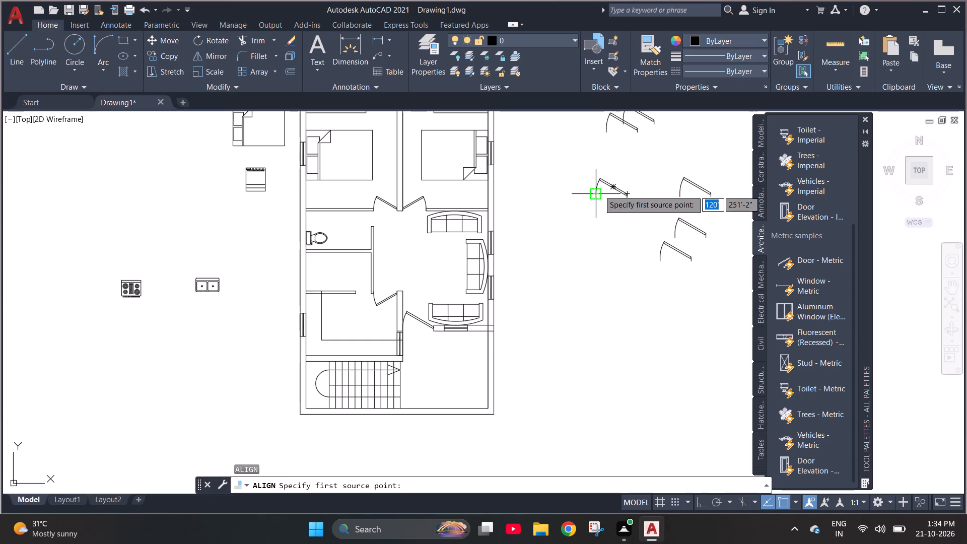
pyautogui.scroll(3, 546, 169)
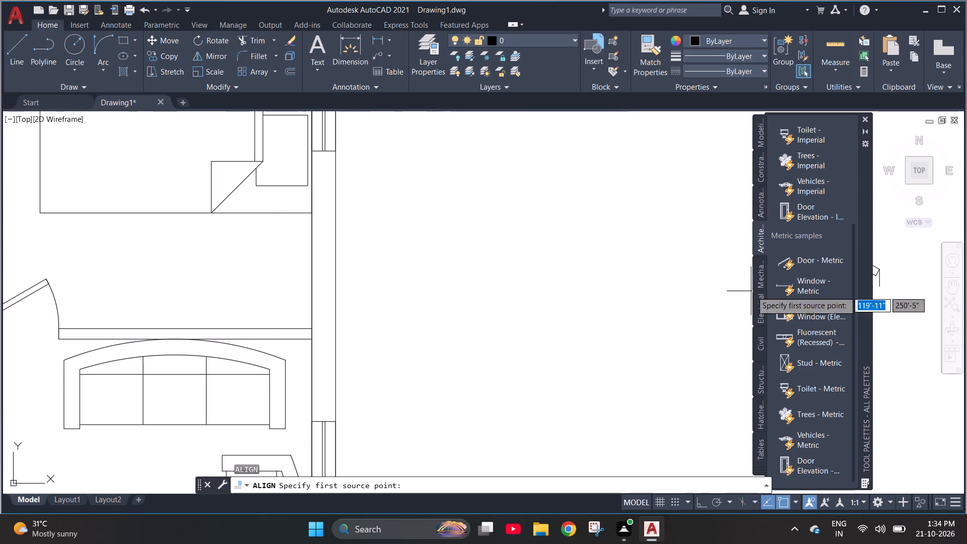
pyautogui.scroll(-2, 427, 212)
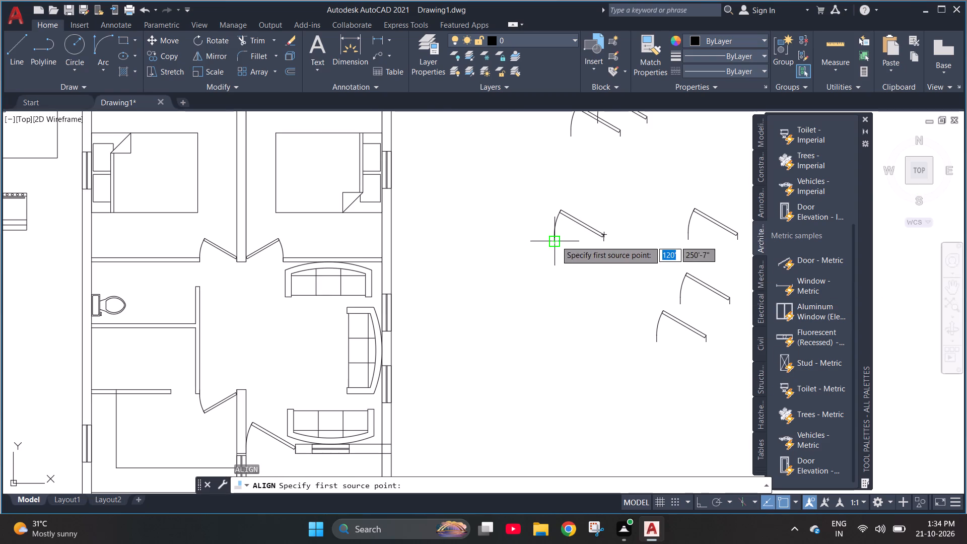
pyautogui.click(556, 241)
pyautogui.scroll(-2, 558, 289)
pyautogui.scroll(3, 432, 316)
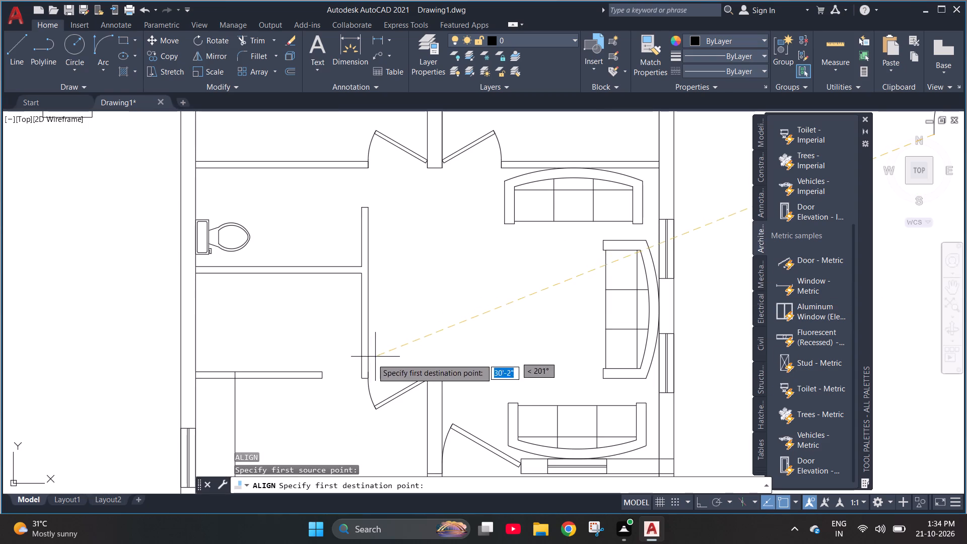
pyautogui.click(323, 378)
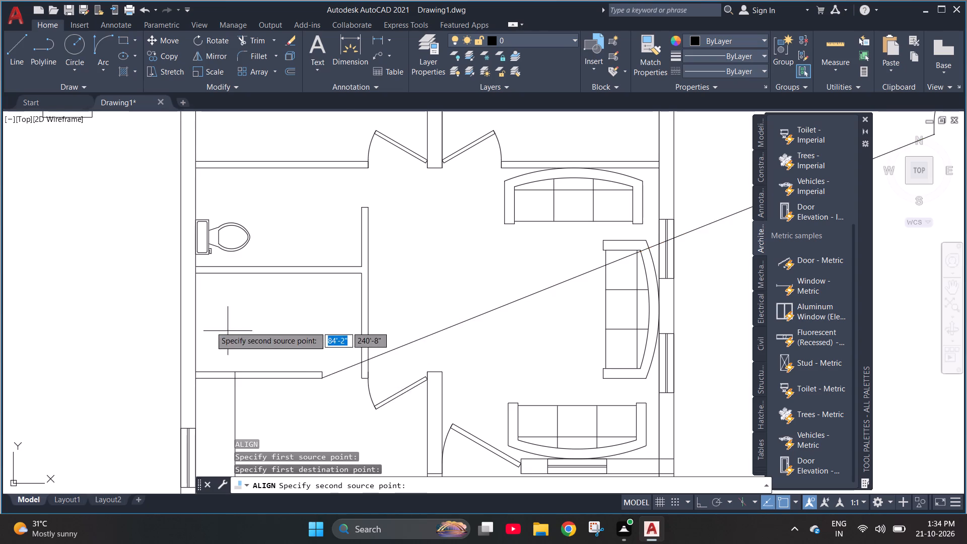
pyautogui.scroll(-2, 211, 326)
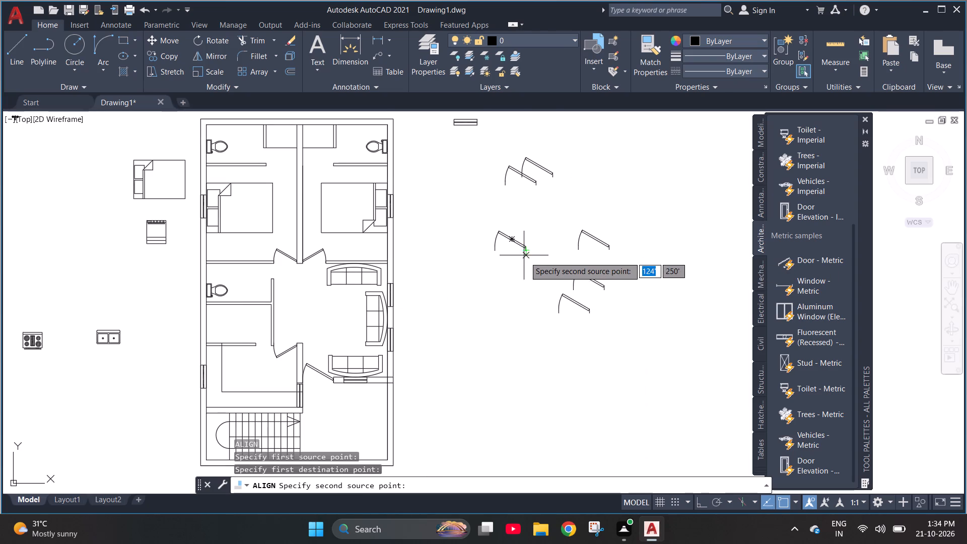
pyautogui.scroll(4, 525, 257)
pyautogui.click(530, 228)
pyautogui.scroll(-3, 527, 235)
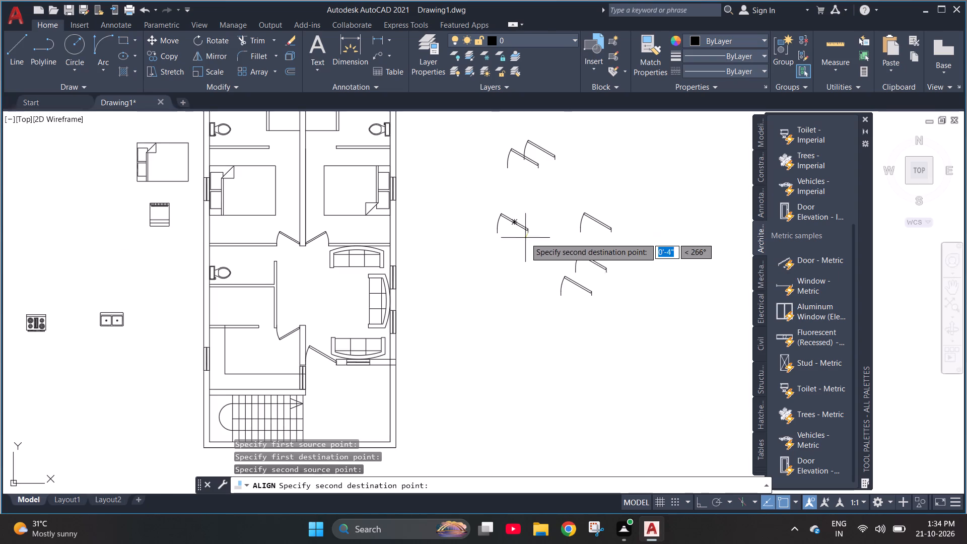
pyautogui.scroll(3, 276, 338)
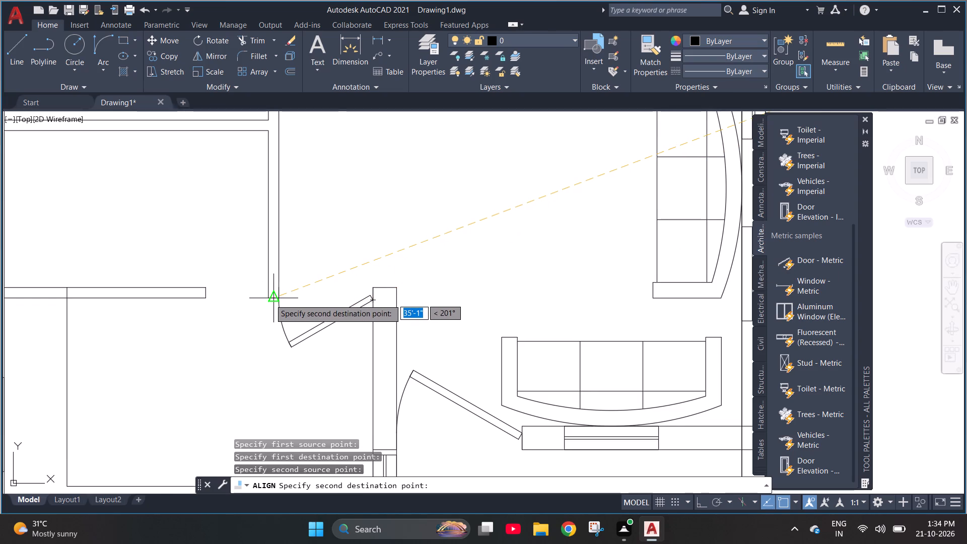
pyautogui.click(266, 300)
pyautogui.press('space')
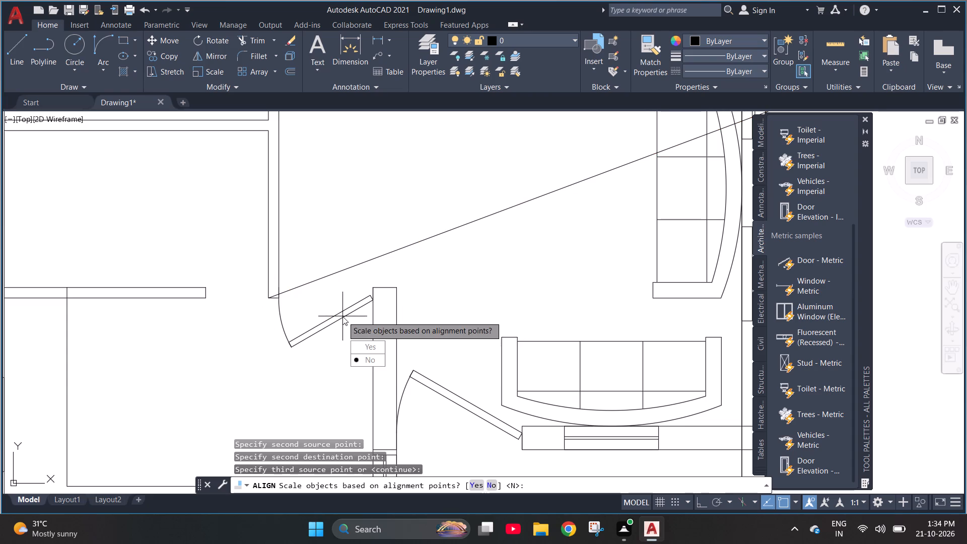
pyautogui.write('y')
pyautogui.press('space')
pyautogui.press('Escape')
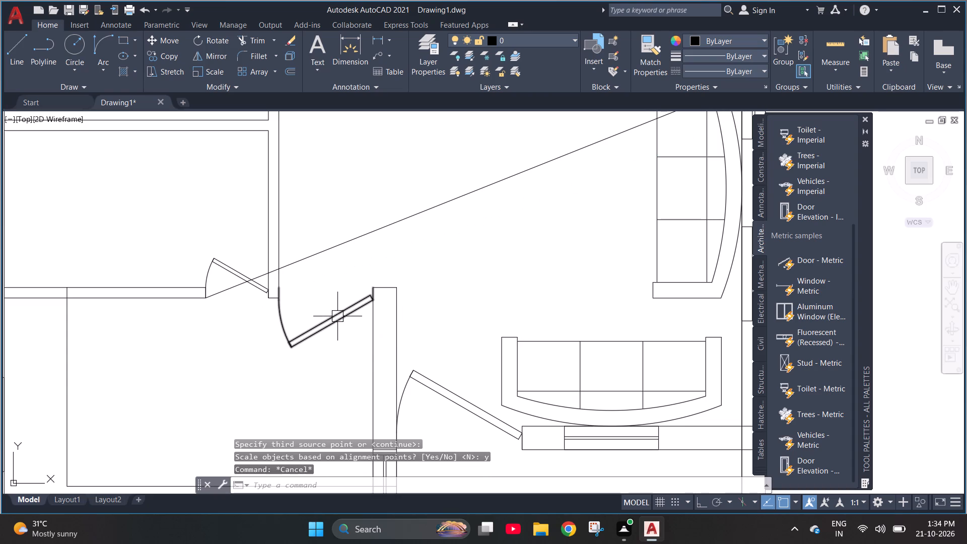
pyautogui.press('Escape')
pyautogui.scroll(-2, 454, 319)
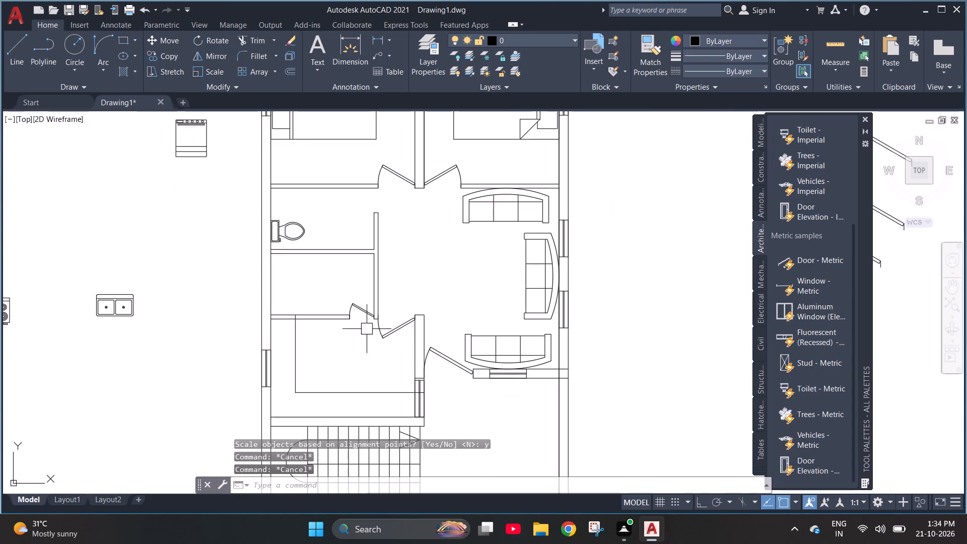
pyautogui.click(348, 310)
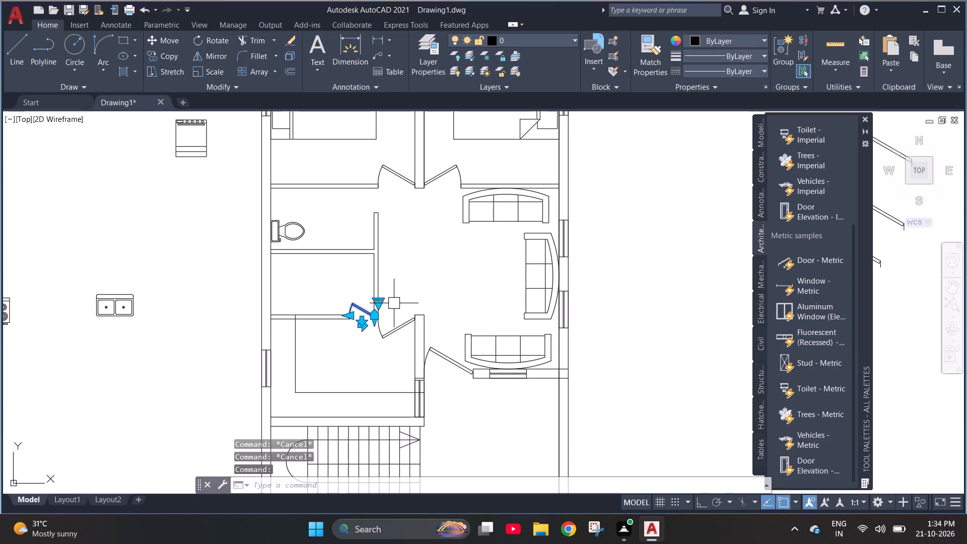
pyautogui.press('Escape')
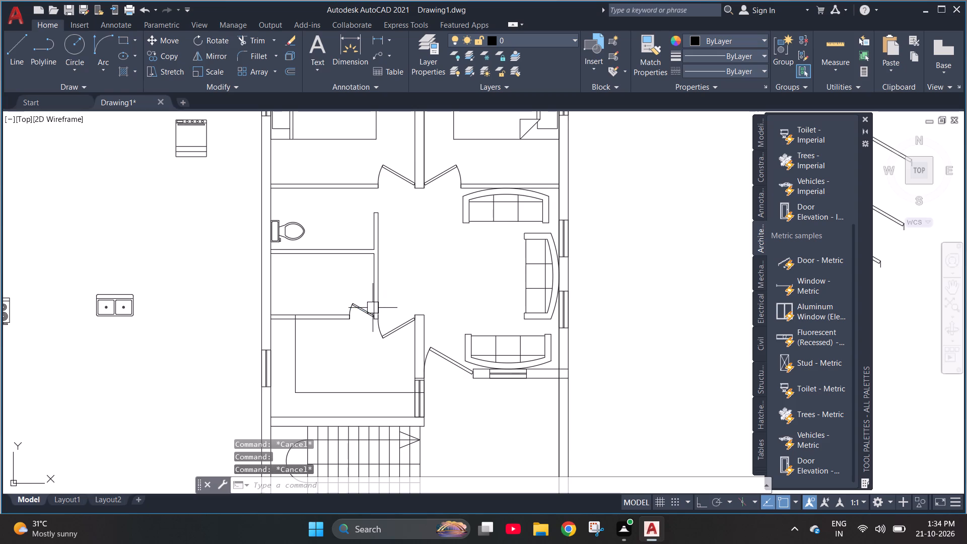
# Align another spare door into the toilet opening, from the west bedroom's south wall end to the corridor wall's upper-east corner, scaling it to fit.
pyautogui.scroll(-1, 325, 317)
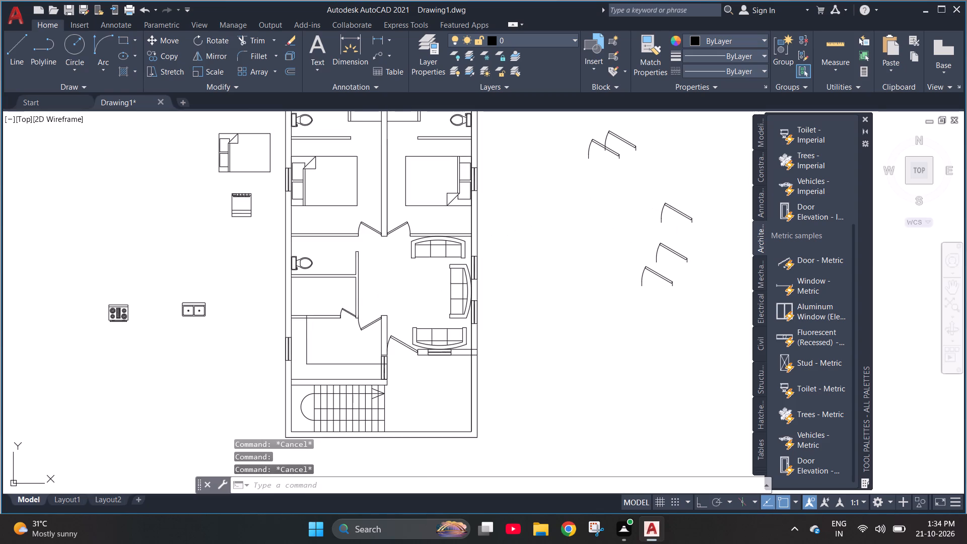
pyautogui.click(675, 209)
pyautogui.press('a')
pyautogui.press('l')
pyautogui.press('space')
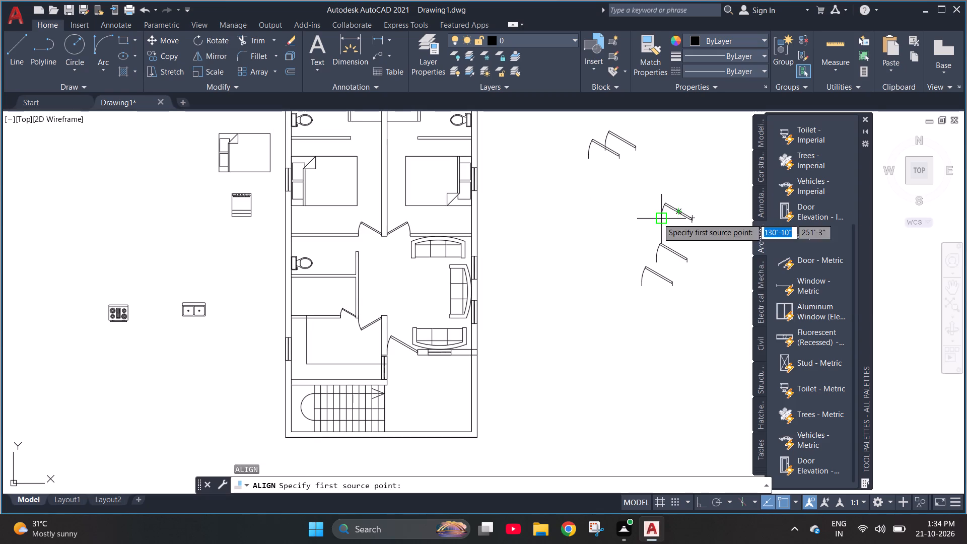
pyautogui.click(658, 223)
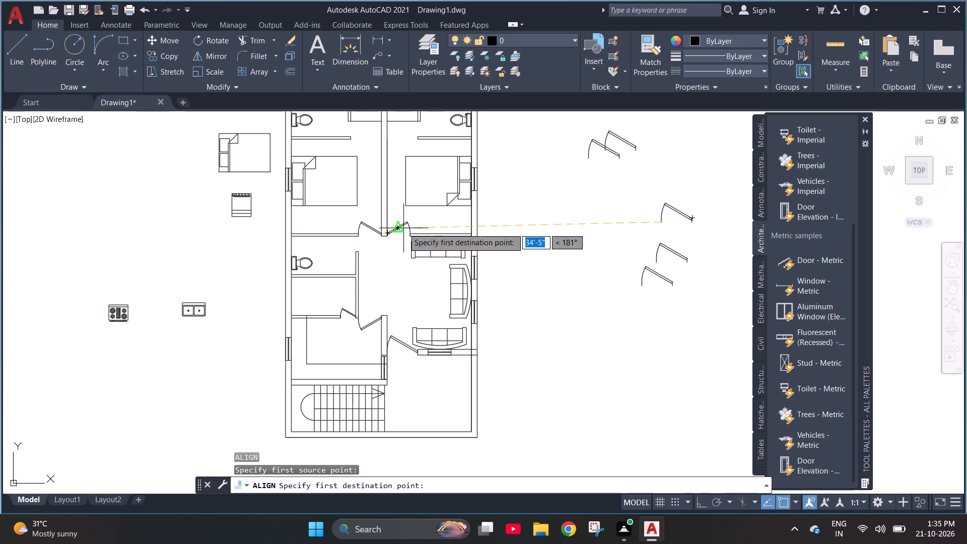
pyautogui.scroll(3, 357, 240)
pyautogui.click(360, 225)
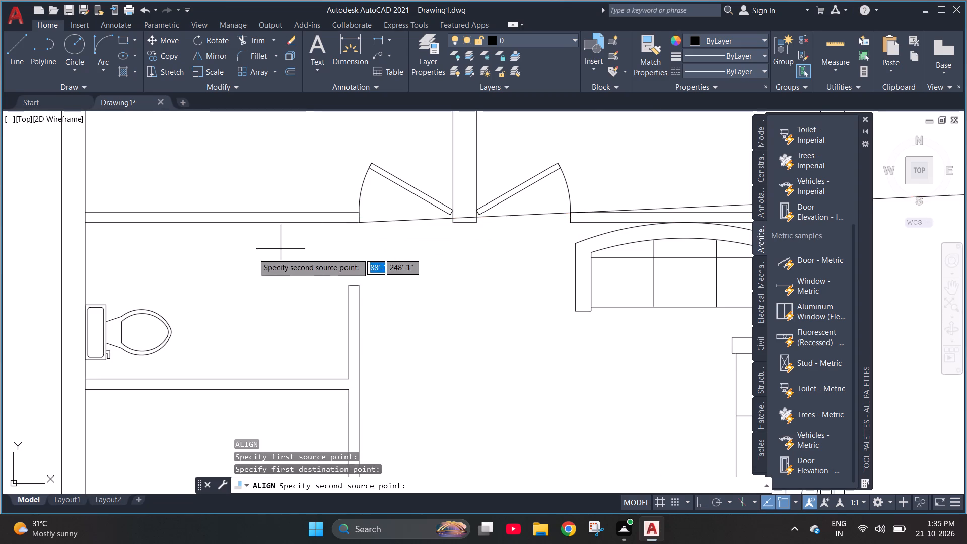
pyautogui.scroll(-2, 250, 253)
pyautogui.scroll(-1, 491, 261)
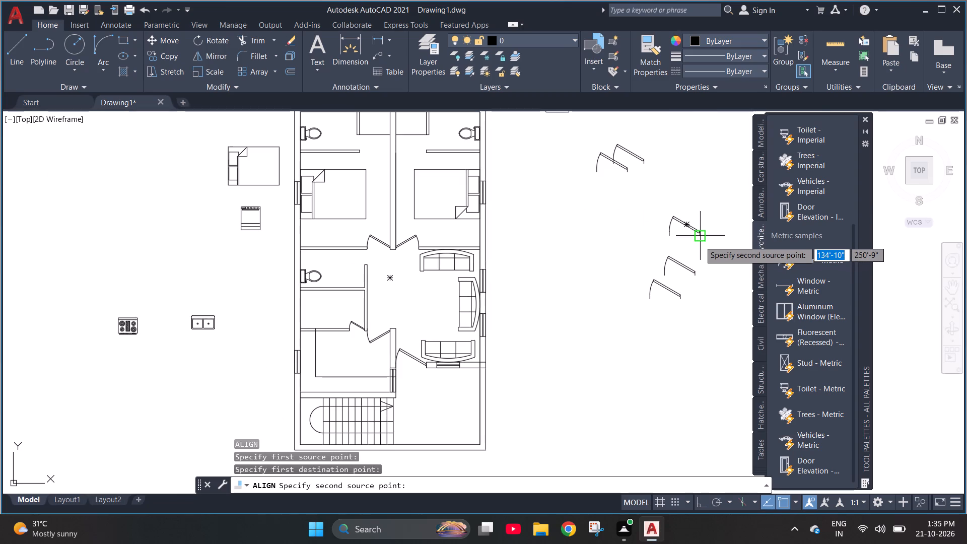
pyautogui.scroll(3, 698, 246)
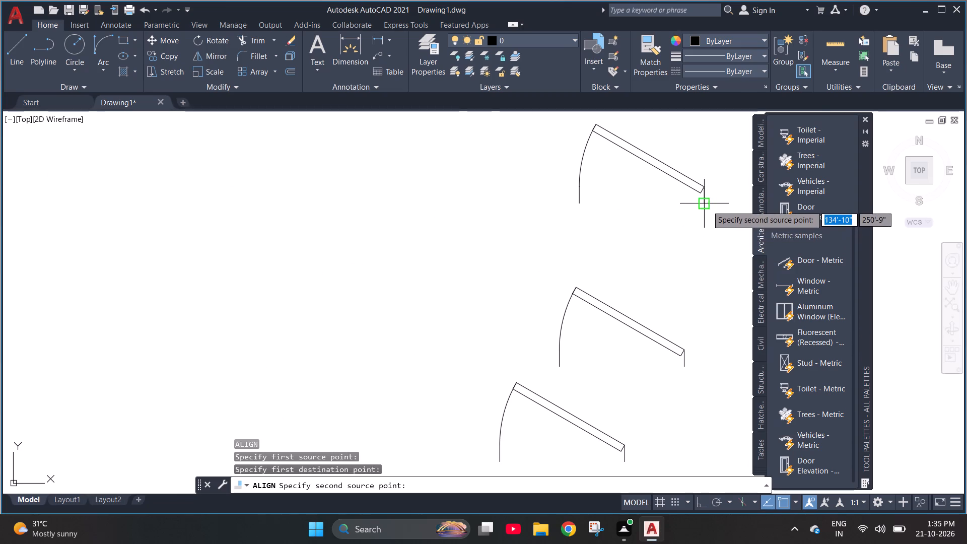
pyautogui.click(707, 206)
pyautogui.scroll(-4, 479, 255)
pyautogui.scroll(4, 296, 280)
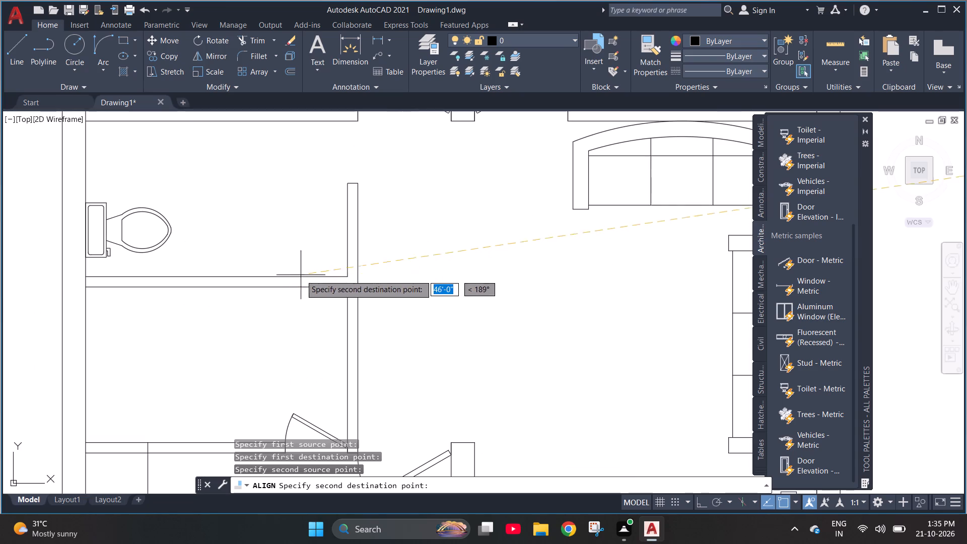
pyautogui.click(360, 183)
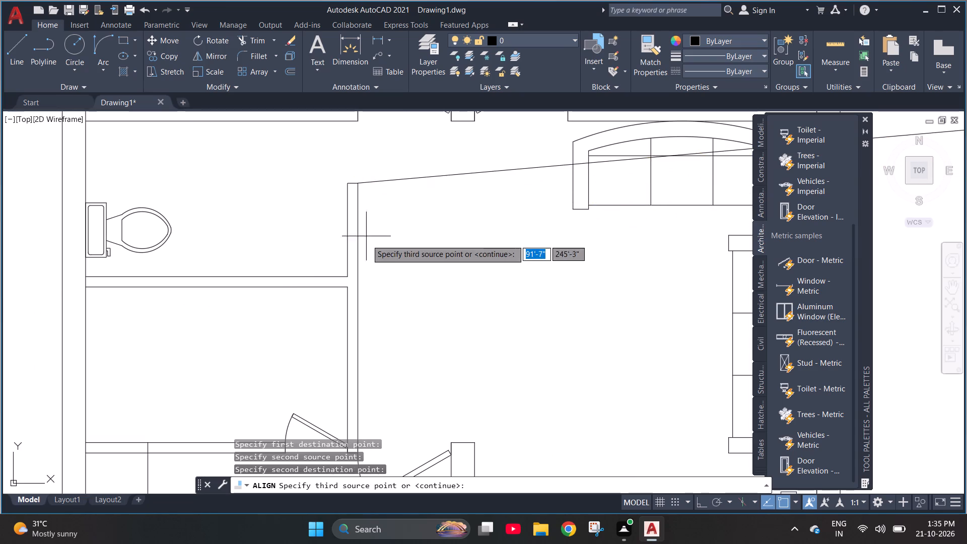
pyautogui.scroll(-3, 367, 252)
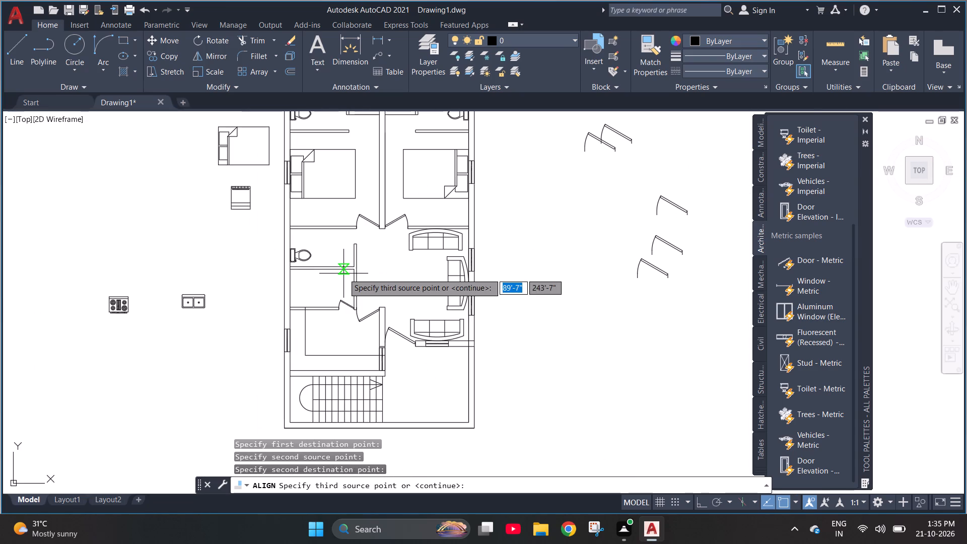
pyautogui.press('space')
pyautogui.write('y')
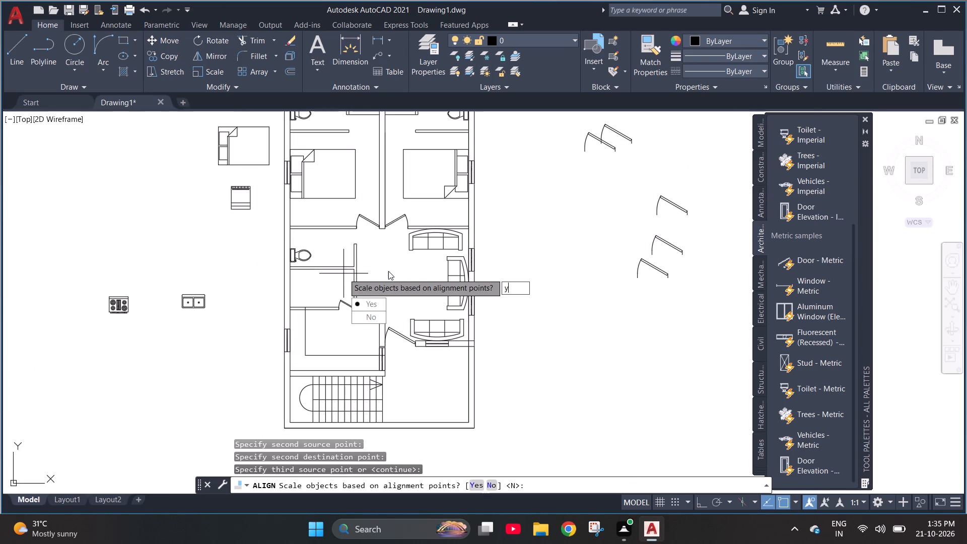
pyautogui.press('space')
pyautogui.press('Escape')
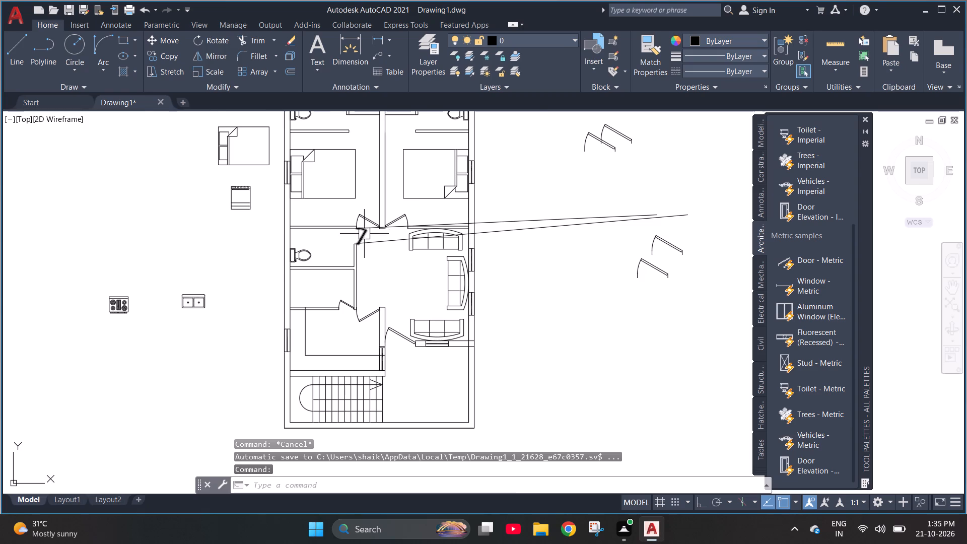
# Flip the toilet door so it swings west into the toilet room.
pyautogui.scroll(2, 365, 242)
pyautogui.click(357, 227)
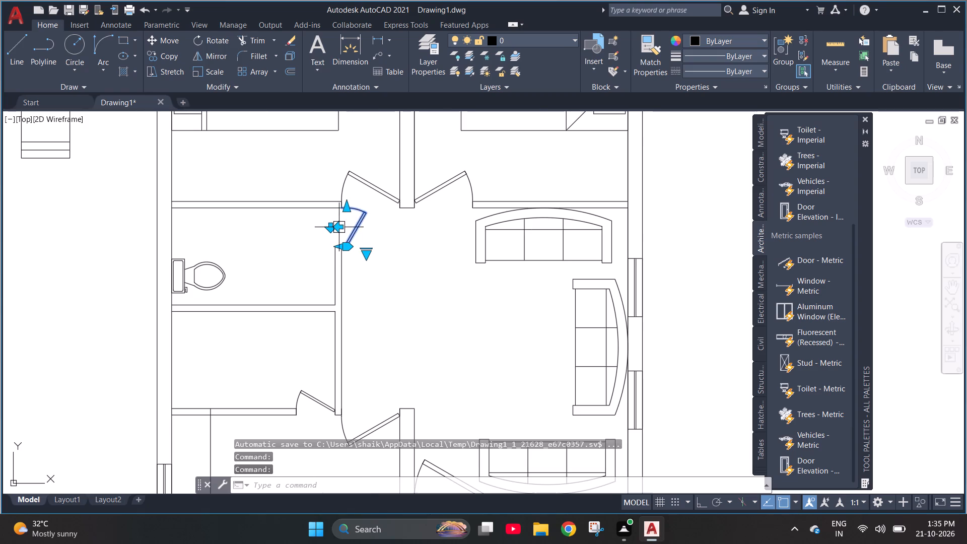
pyautogui.click(339, 228)
pyautogui.press('Escape')
# Move the toilet door west so its outer frame end meets the upper-east corner of the corridor wall.
pyautogui.scroll(-1, 377, 254)
pyautogui.scroll(3, 342, 245)
pyautogui.scroll(2, 395, 254)
pyautogui.click(383, 257)
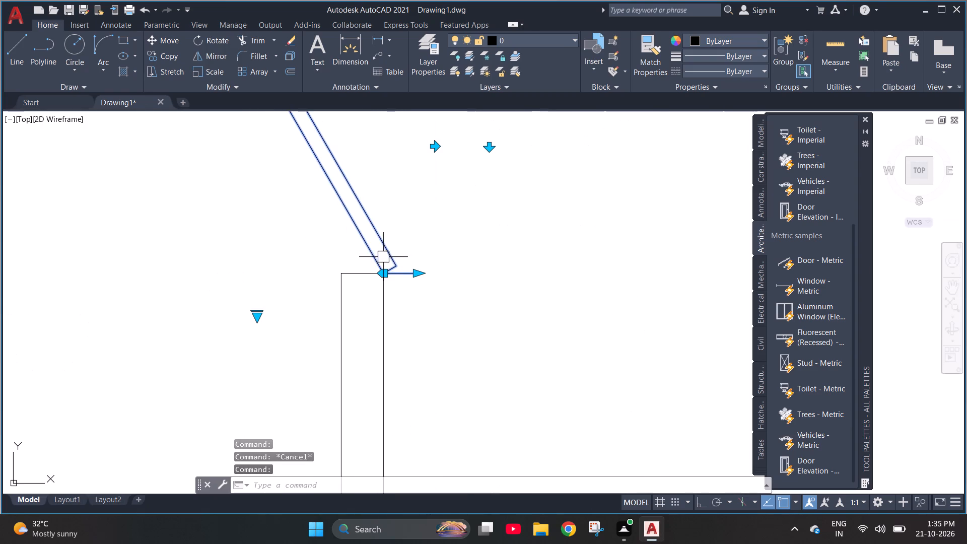
pyautogui.write('m')
pyautogui.press('space')
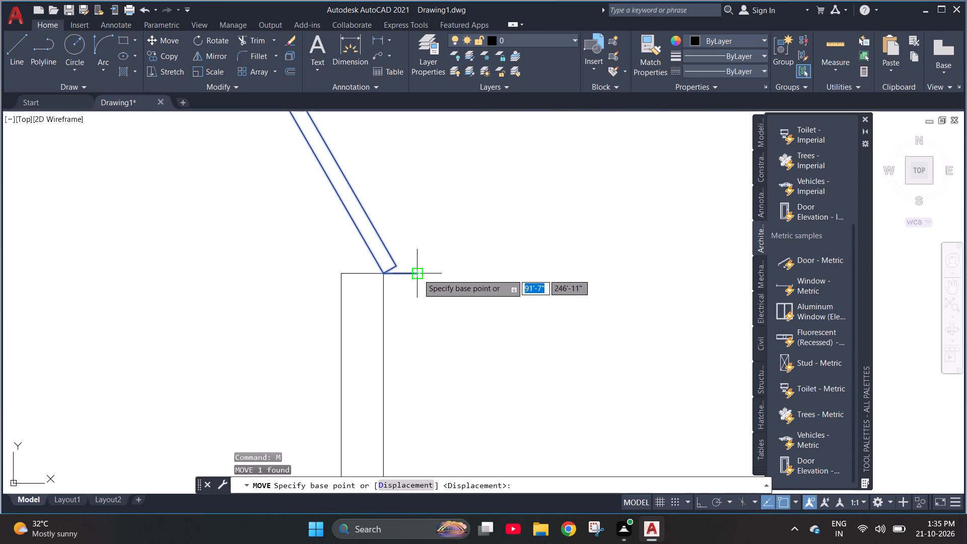
pyautogui.click(418, 274)
pyautogui.click(385, 275)
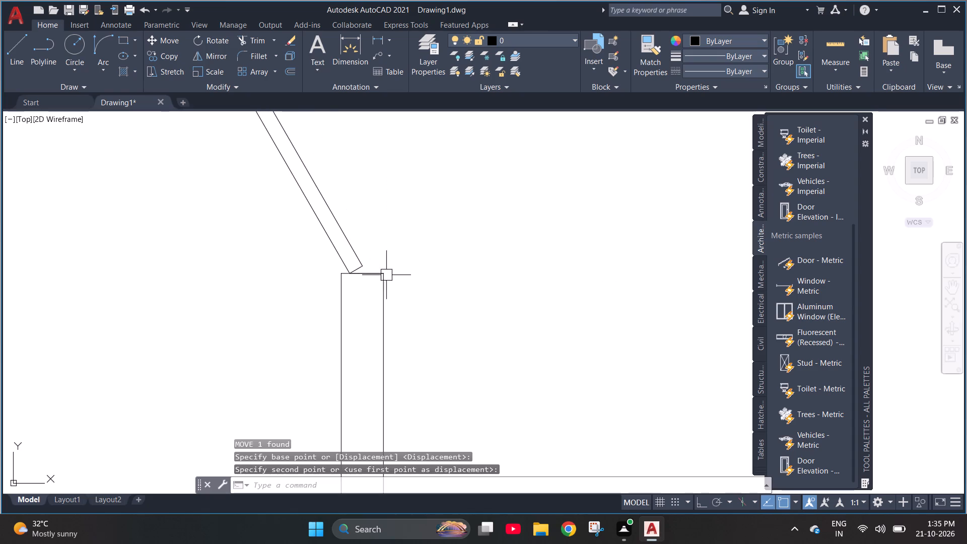
pyautogui.press('Escape')
pyautogui.scroll(-1, 447, 302)
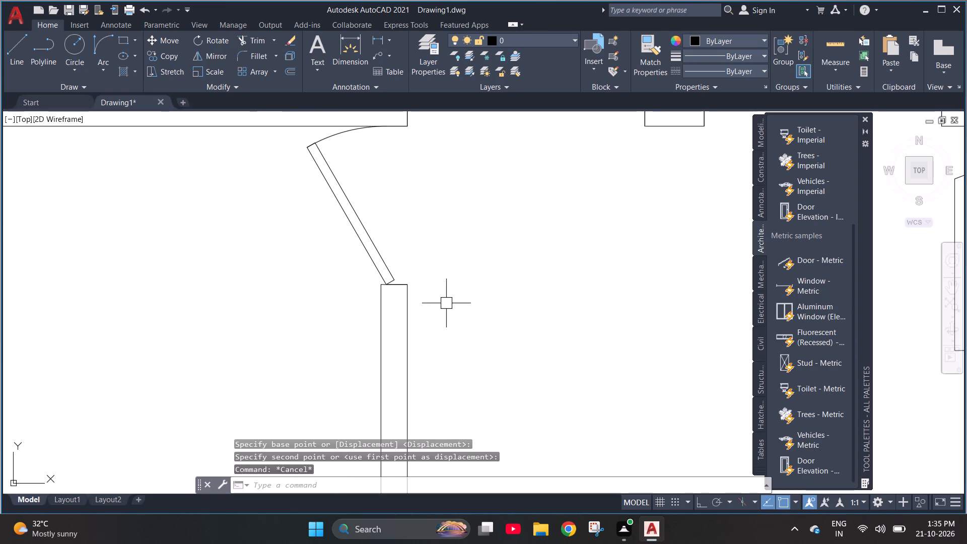
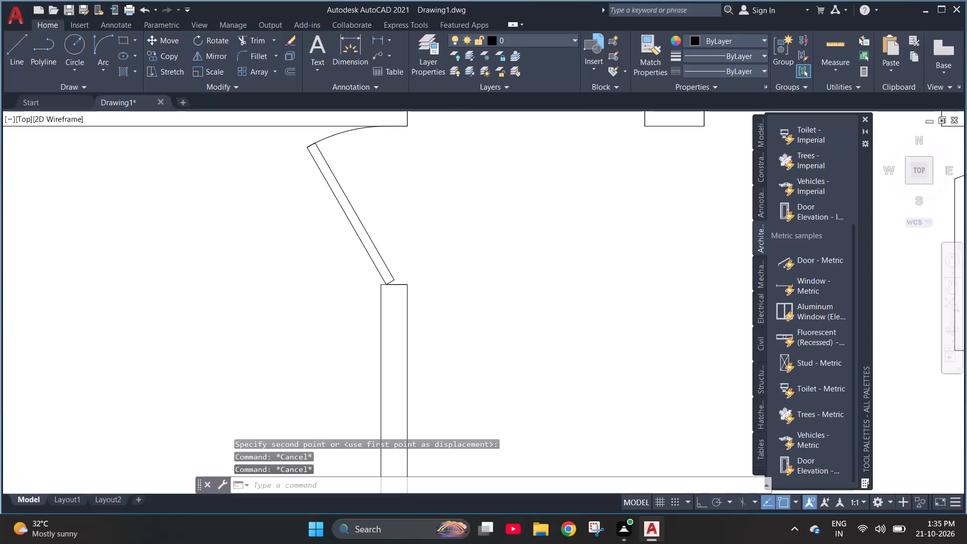
# Review the whole floor plan, from the living area and stairs up to the bedrooms, for remaining fittings.
pyautogui.scroll(-3, 316, 329)
pyautogui.press('Escape')
pyautogui.scroll(-1, 295, 326)
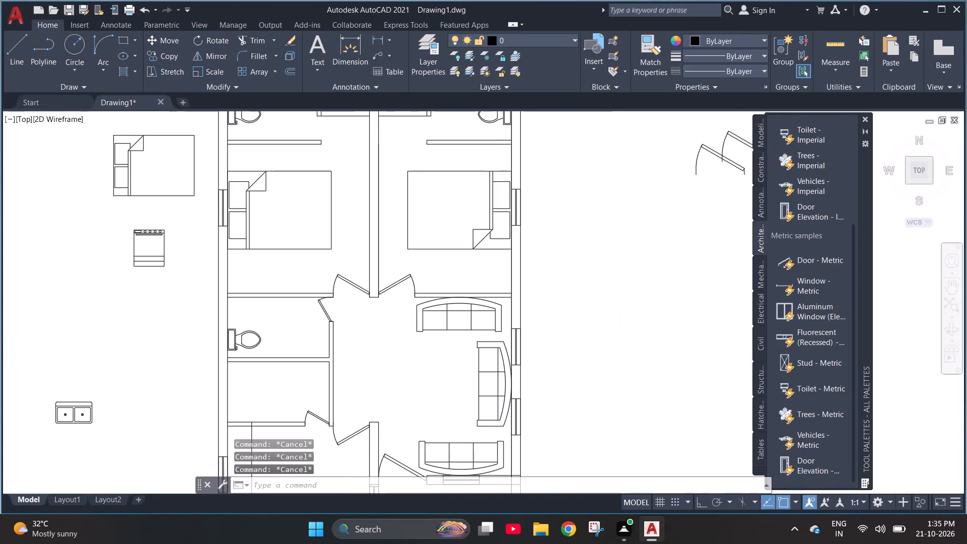
pyautogui.scroll(-1, 384, 183)
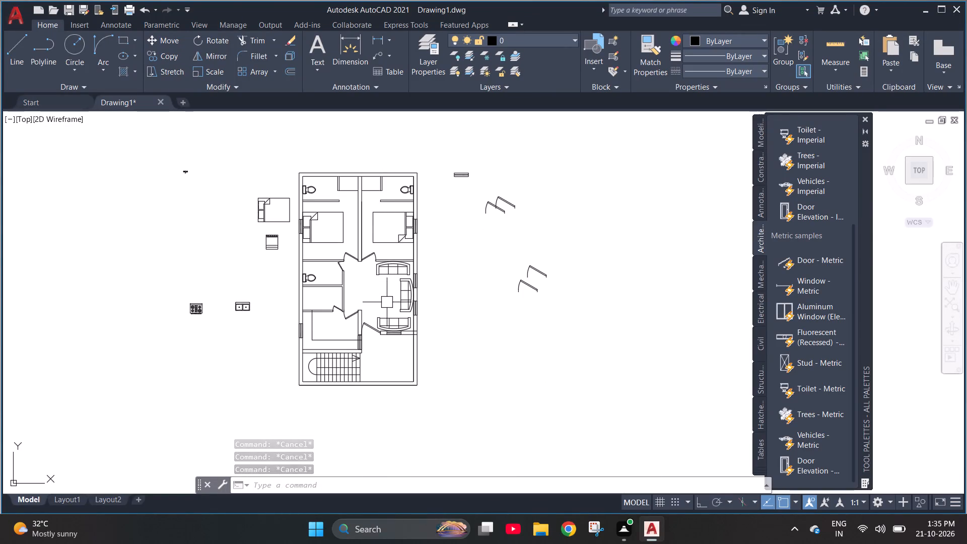
pyautogui.scroll(2, 385, 367)
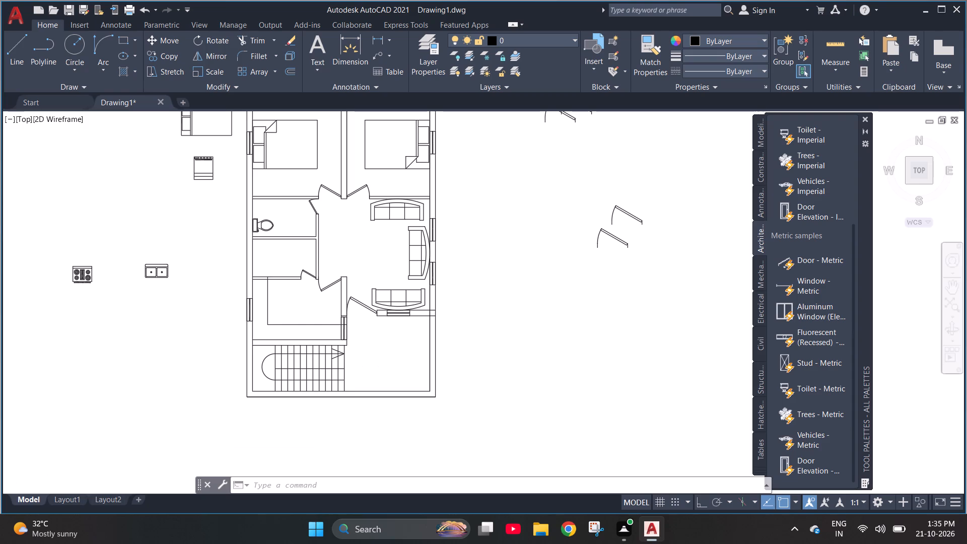
pyautogui.scroll(1, 385, 367)
pyautogui.scroll(-2, 385, 367)
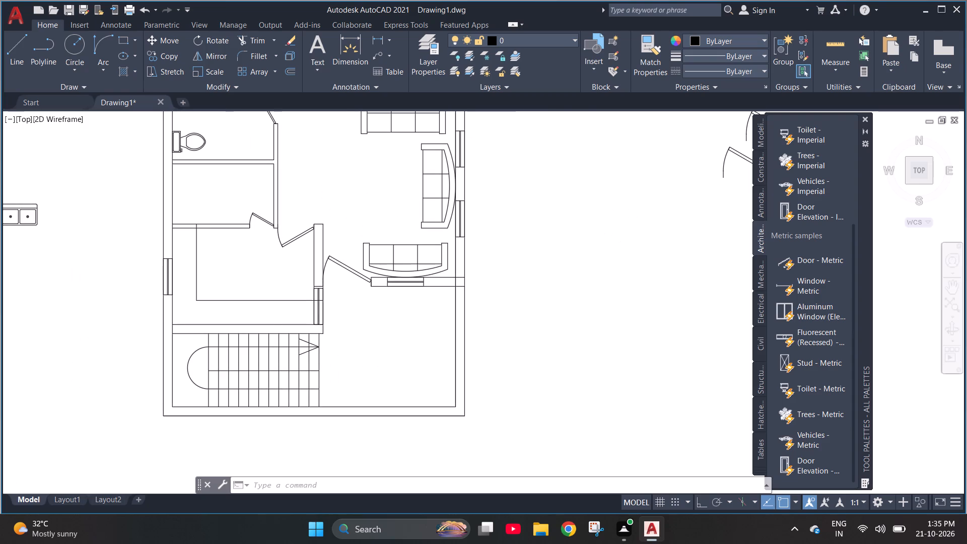
pyautogui.scroll(-1, 385, 367)
pyautogui.scroll(1, 389, 173)
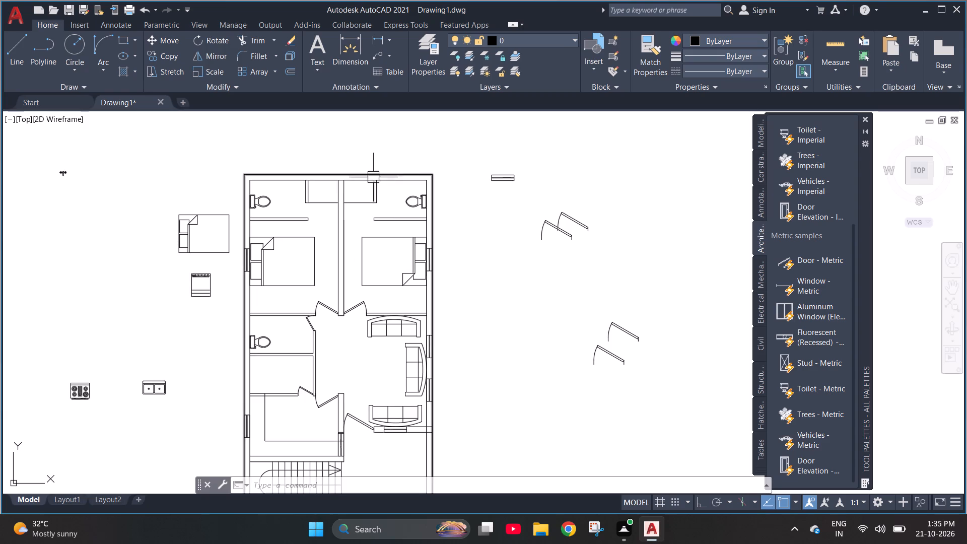
# Draw a rectangular washbasin about 1'-7" by 10" against the north wall of the west bathroom, east of the toilet.
pyautogui.scroll(2, 274, 192)
pyautogui.press('Escape')
pyautogui.press('Escape')
pyautogui.press('Escape')
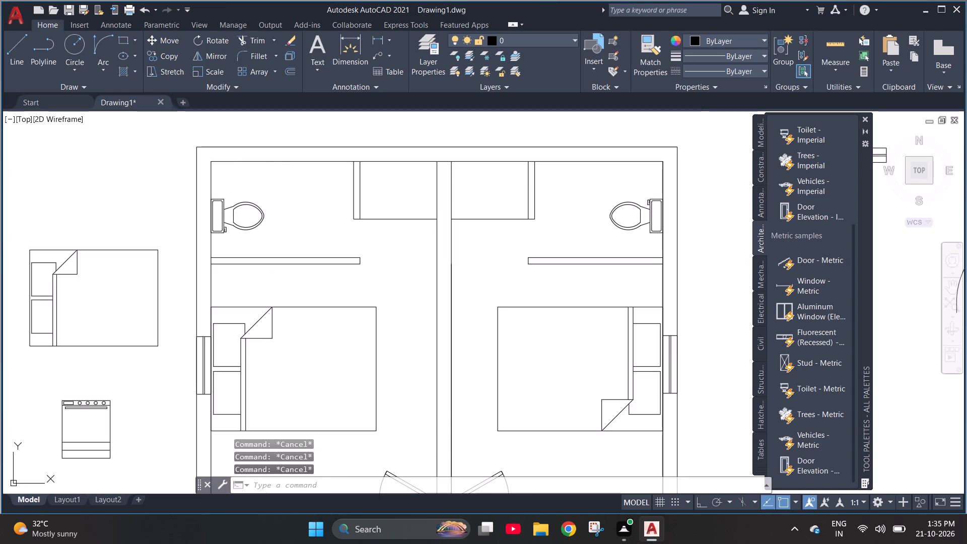
pyautogui.write('rec')
pyautogui.press('space')
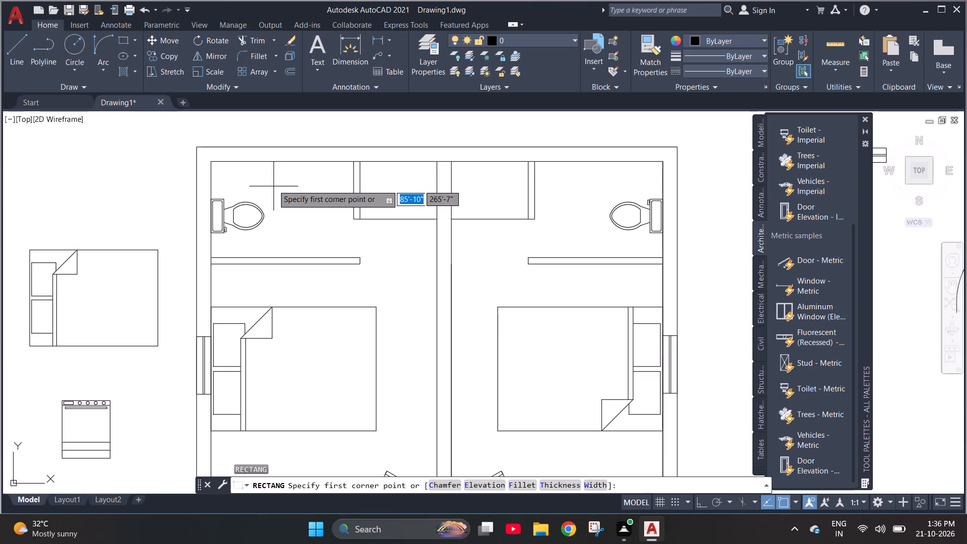
pyautogui.scroll(2, 277, 174)
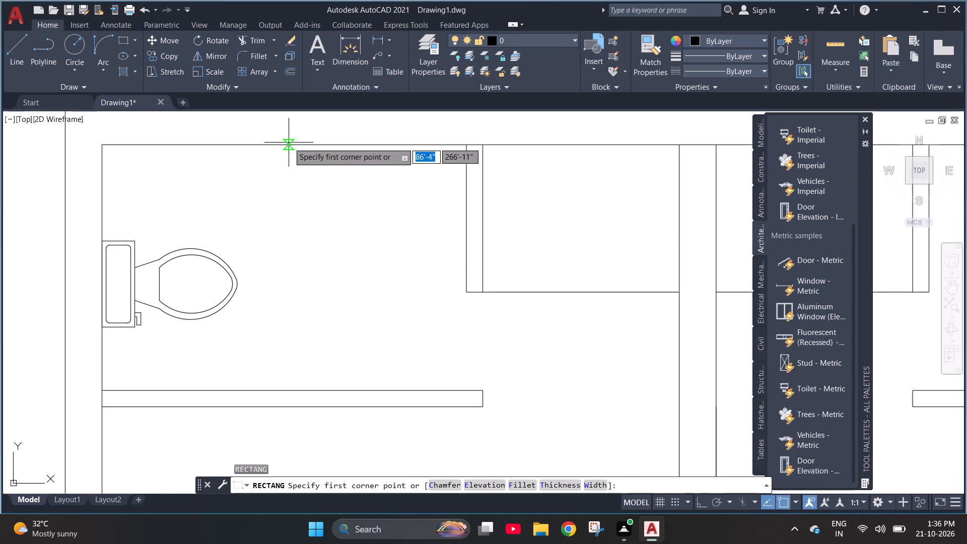
pyautogui.click(291, 147)
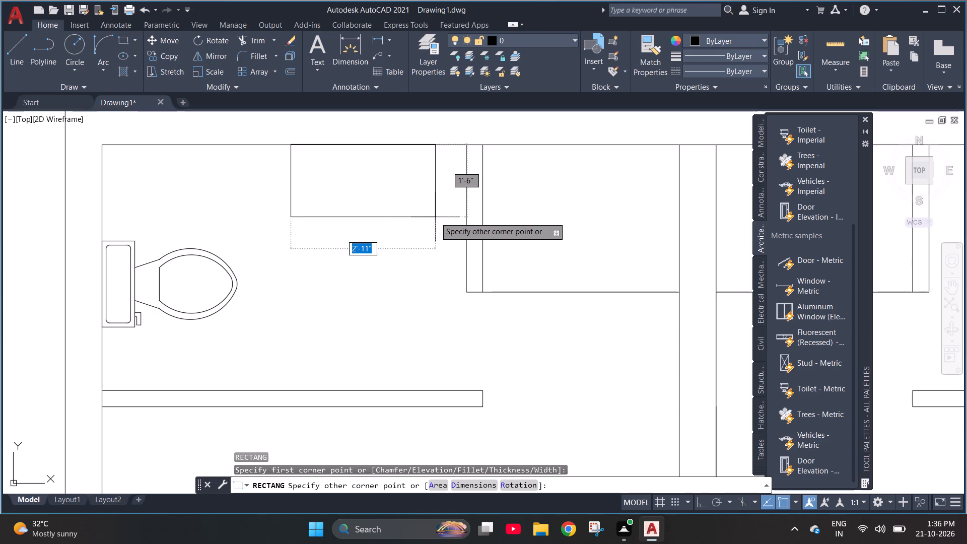
pyautogui.click(367, 187)
pyautogui.press('Escape')
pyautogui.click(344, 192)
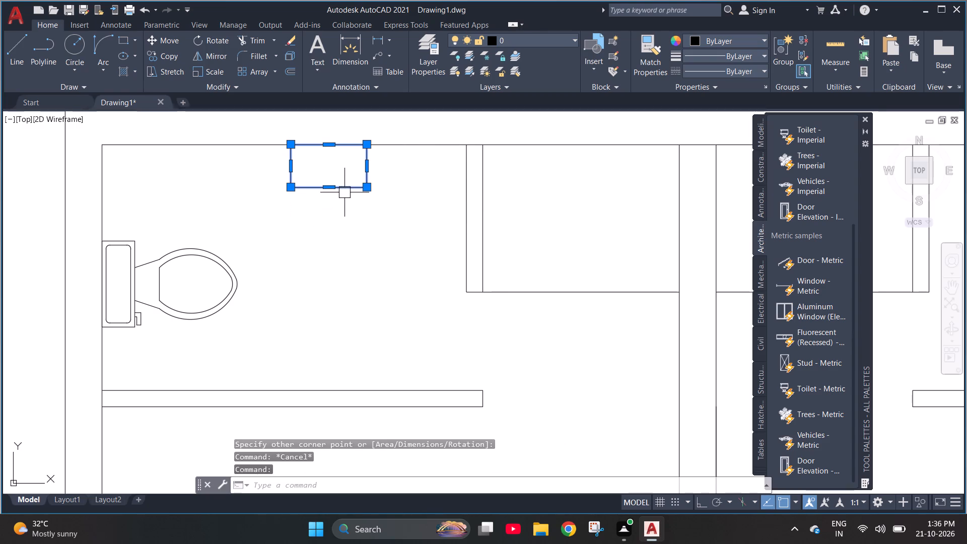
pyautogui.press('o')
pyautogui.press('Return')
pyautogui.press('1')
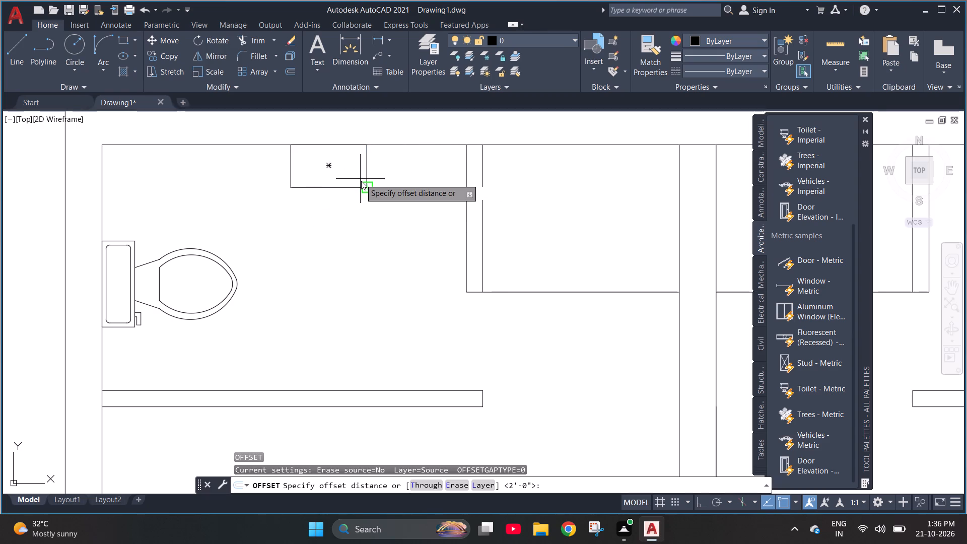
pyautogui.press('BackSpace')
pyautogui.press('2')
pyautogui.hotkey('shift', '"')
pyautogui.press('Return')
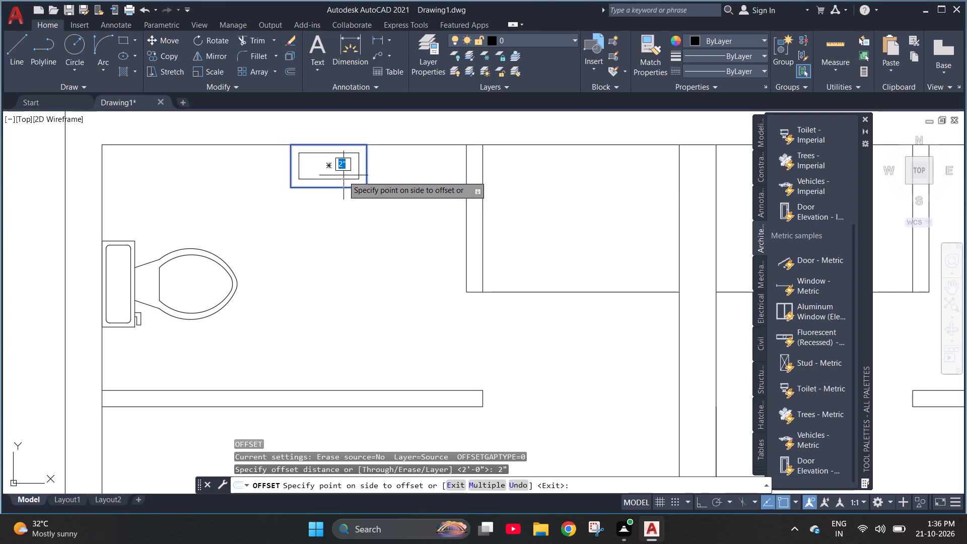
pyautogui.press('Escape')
# Offset the washbasin rectangle 1" inward to form its inner rim.
pyautogui.press('o')
pyautogui.press('Return')
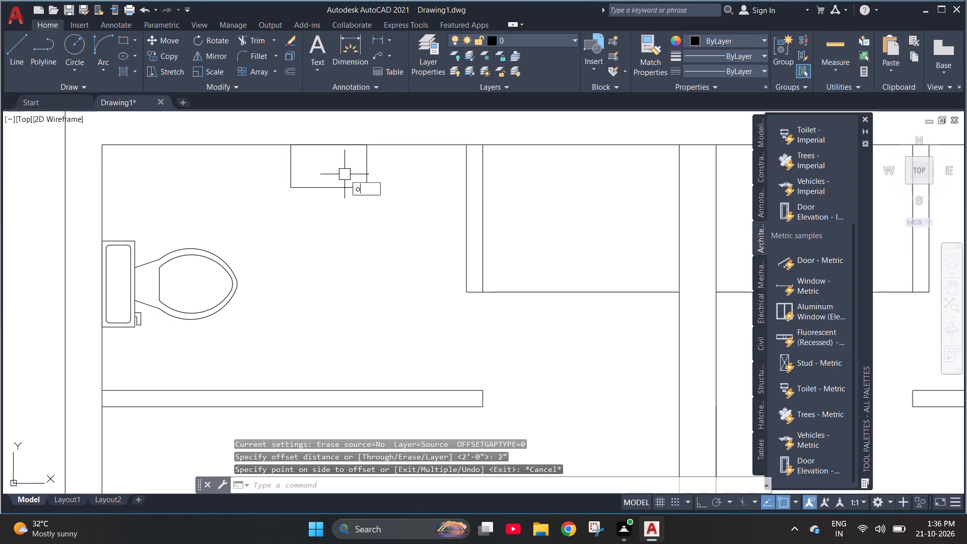
pyautogui.press('1')
pyautogui.hotkey('shift', '"')
pyautogui.press('Return')
pyautogui.click(339, 183)
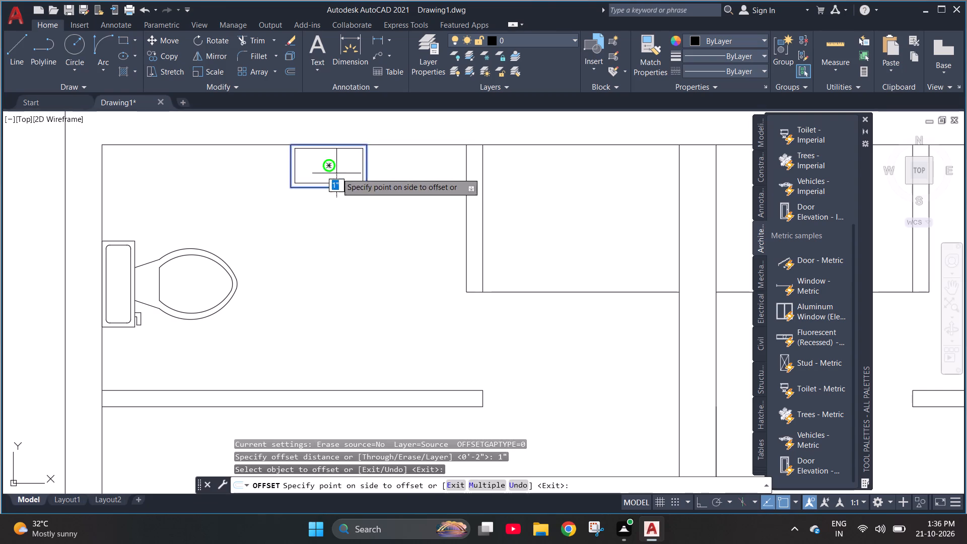
pyautogui.click(336, 173)
pyautogui.press('Escape')
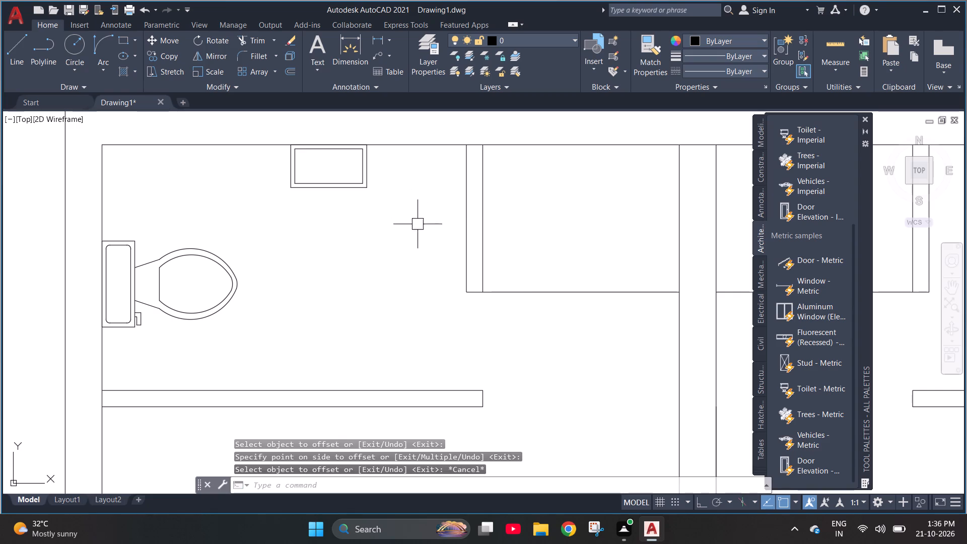
# Move the spare faucet from outside the plan to the midpoint of the west bathroom washbasin's inner north edge.
pyautogui.scroll(-2, 503, 241)
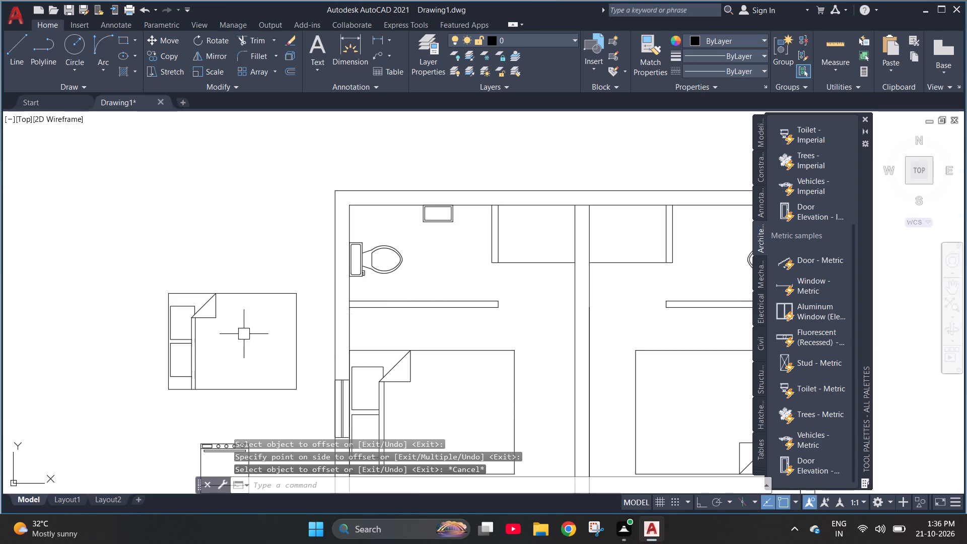
pyautogui.scroll(-2, 262, 331)
pyautogui.click(226, 293)
pyautogui.click(148, 233)
pyautogui.scroll(1, 172, 269)
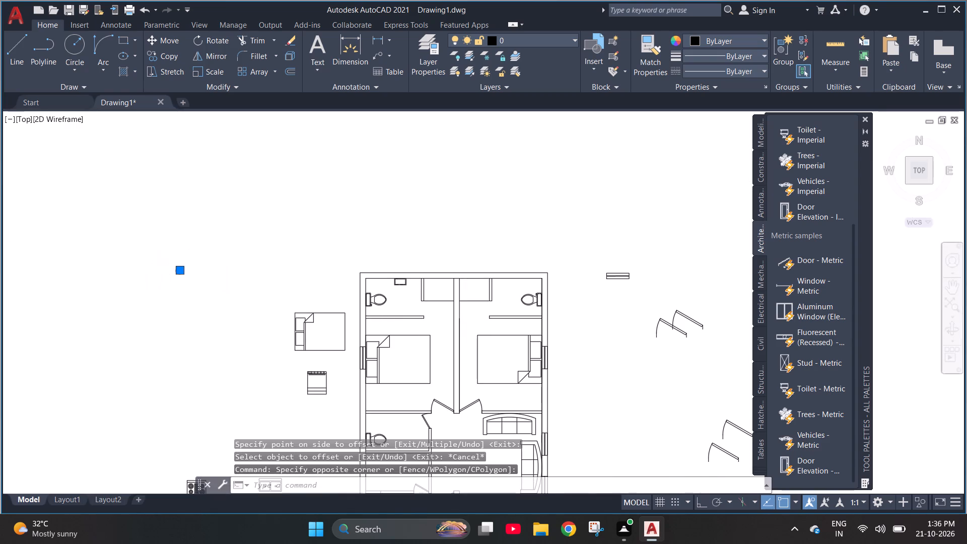
pyautogui.scroll(5, 172, 269)
pyautogui.click(290, 281)
pyautogui.scroll(-2, 189, 272)
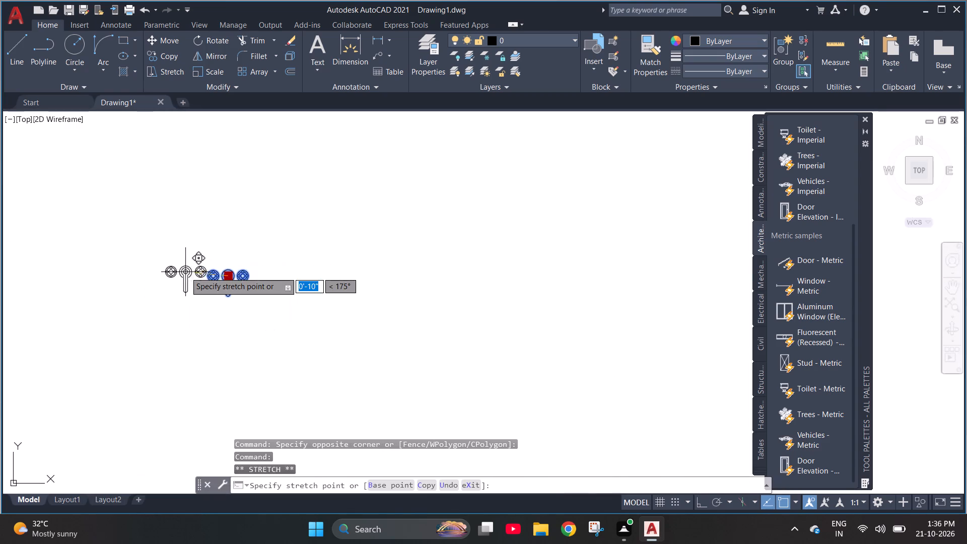
pyautogui.scroll(-4, 185, 272)
pyautogui.scroll(4, 401, 287)
pyautogui.scroll(1, 493, 256)
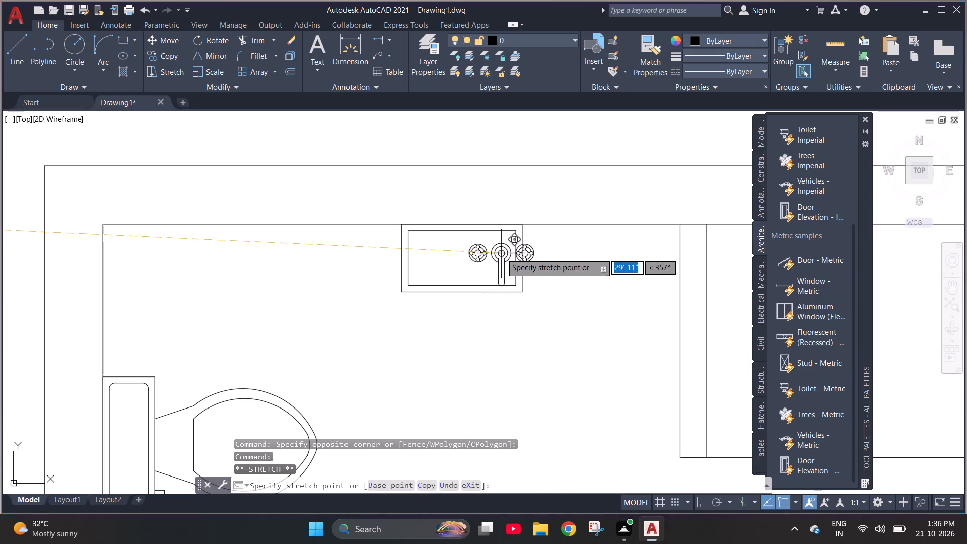
pyautogui.scroll(3, 461, 225)
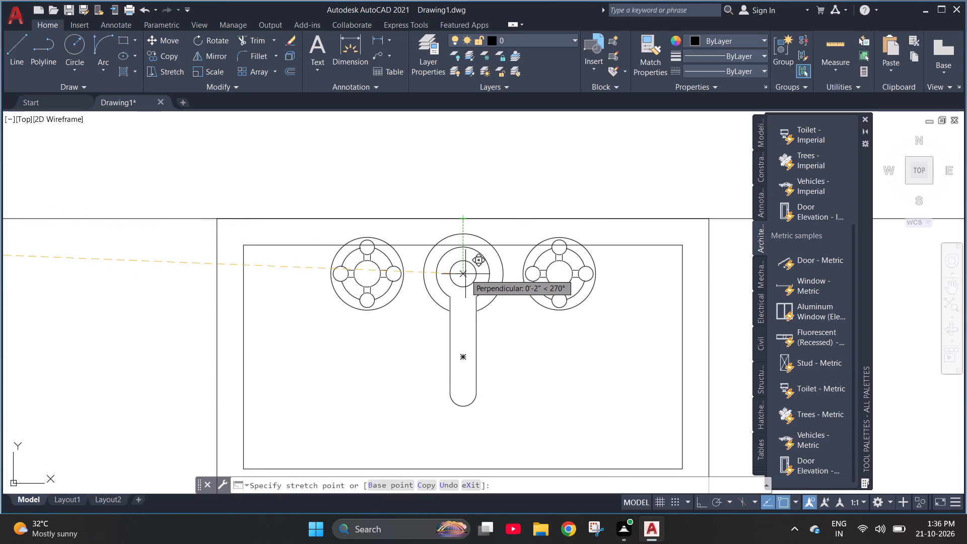
pyautogui.scroll(-3, 465, 274)
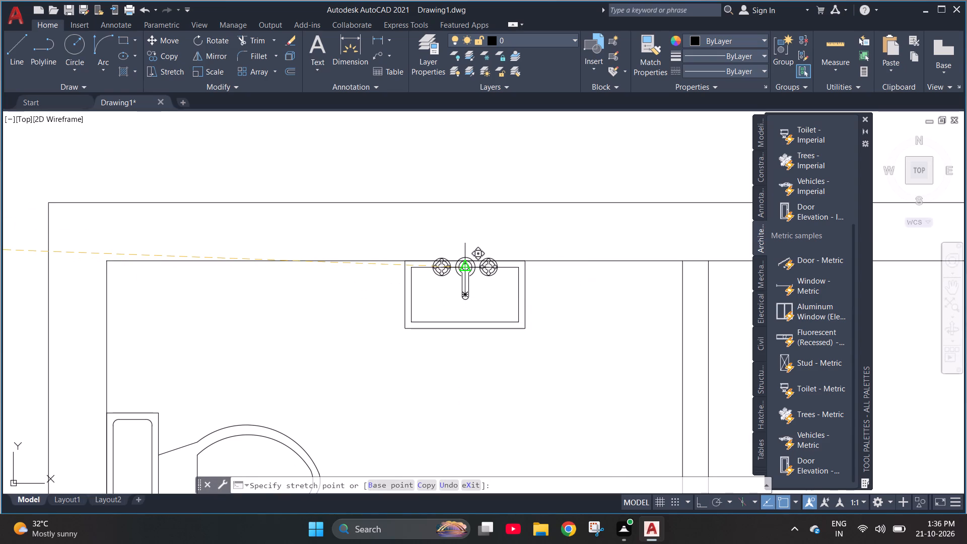
pyautogui.click(465, 270)
# Scale the faucet down about its centre to roughly half its size.
pyautogui.write('sc')
pyautogui.press('space')
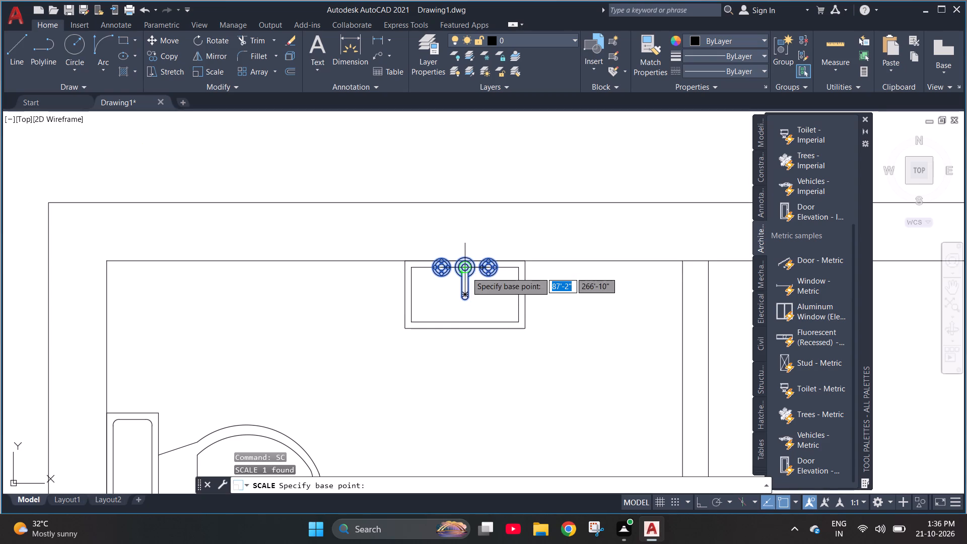
pyautogui.click(466, 271)
pyautogui.scroll(-1, 465, 282)
pyautogui.scroll(3, 465, 286)
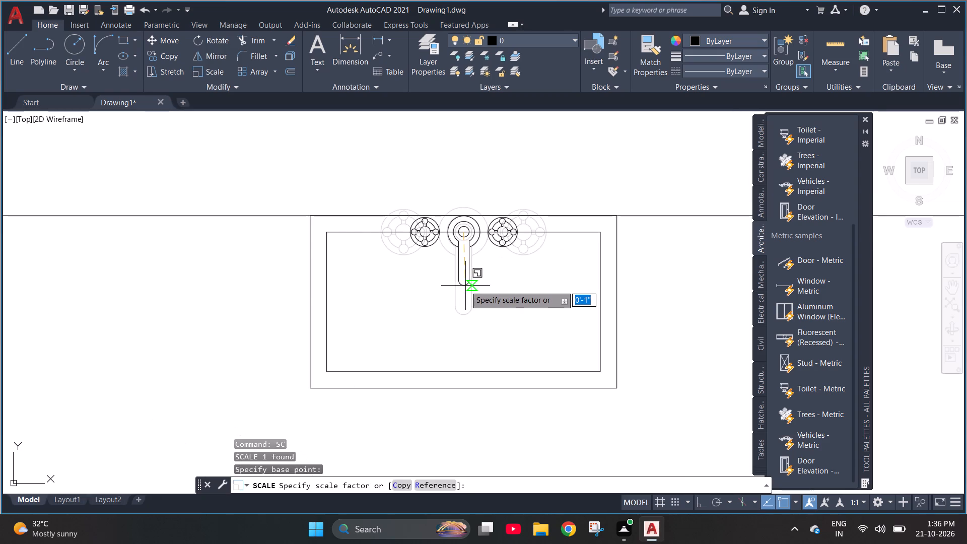
pyautogui.scroll(2, 465, 286)
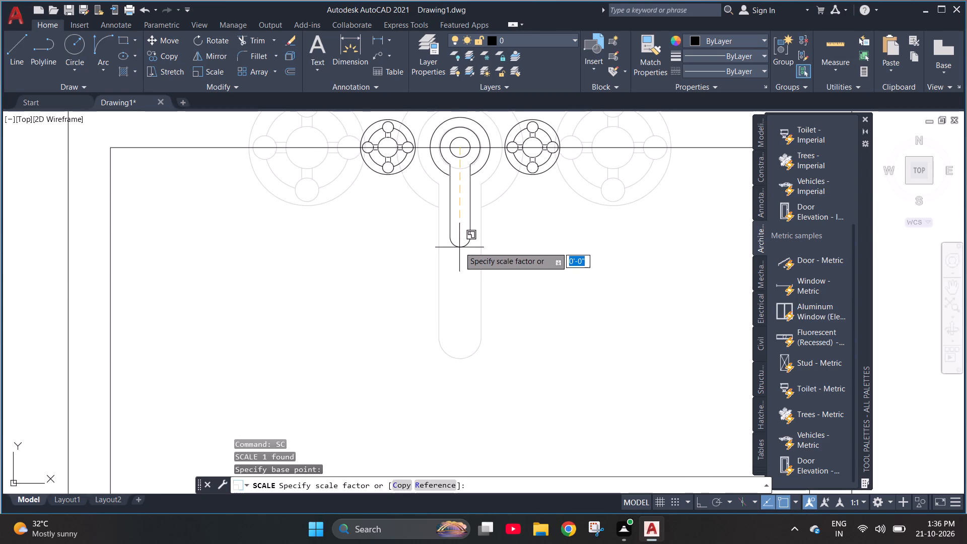
pyautogui.click(463, 256)
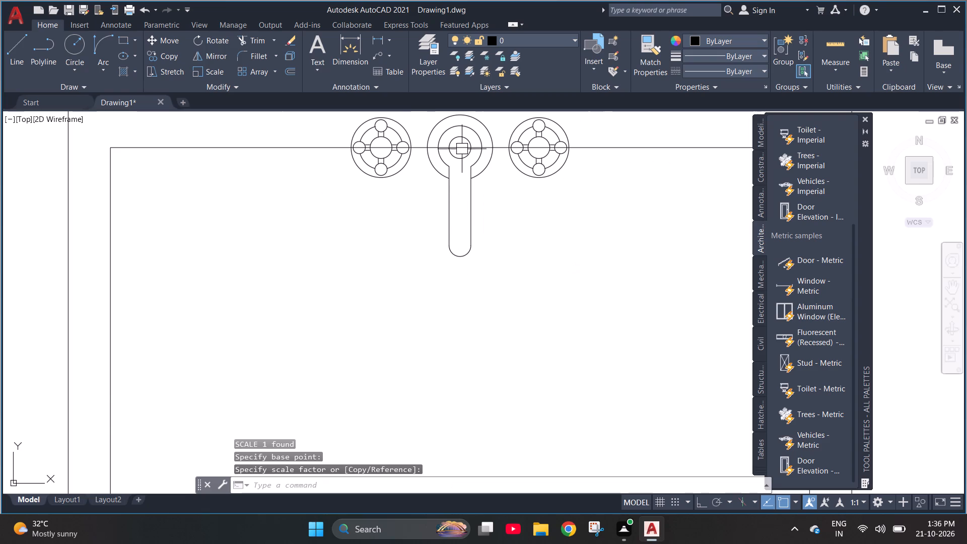
# Move the faucet slightly north so its central outer ring meets the wall side of the washbasin.
pyautogui.click(461, 148)
pyautogui.press('Escape')
pyautogui.click(462, 225)
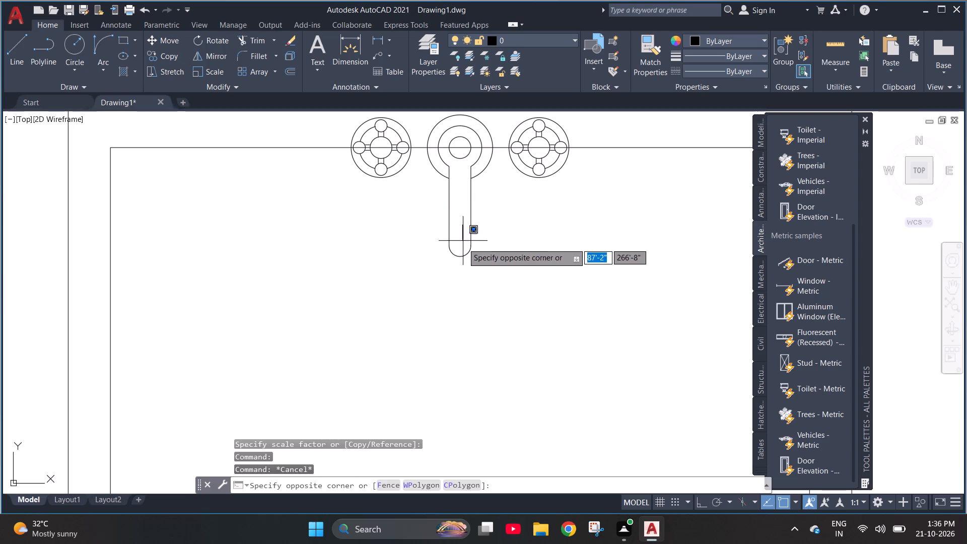
pyautogui.click(463, 251)
pyautogui.click(463, 256)
pyautogui.scroll(-1, 461, 296)
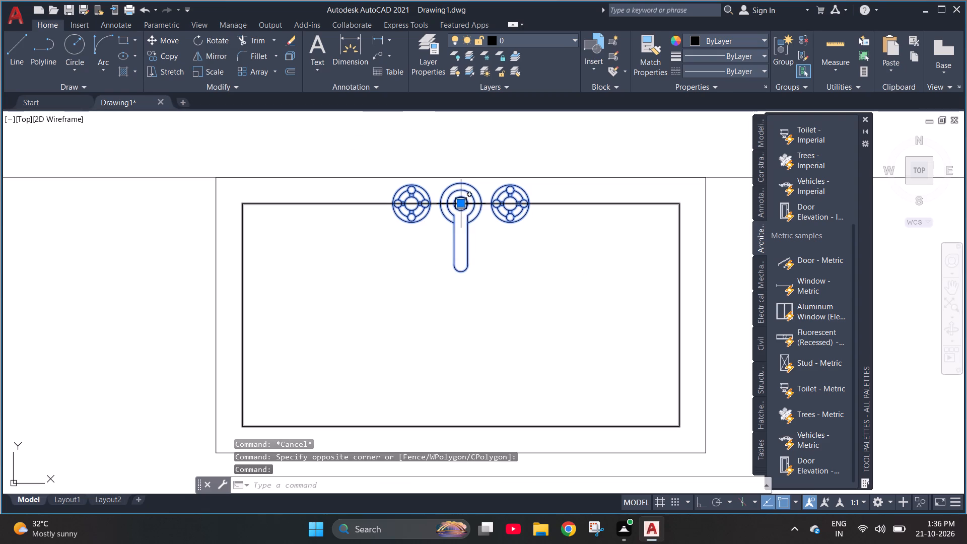
pyautogui.click(461, 207)
pyautogui.click(458, 195)
pyautogui.press('Escape')
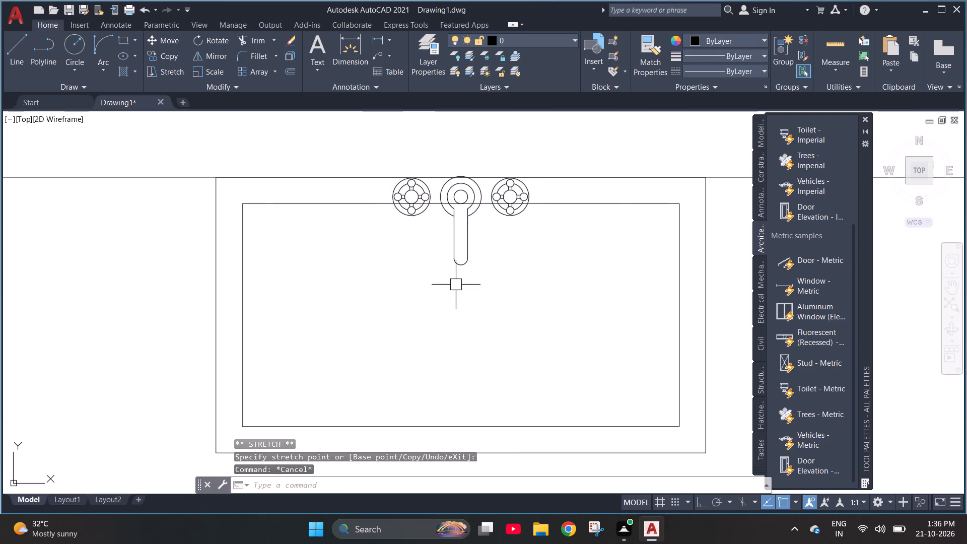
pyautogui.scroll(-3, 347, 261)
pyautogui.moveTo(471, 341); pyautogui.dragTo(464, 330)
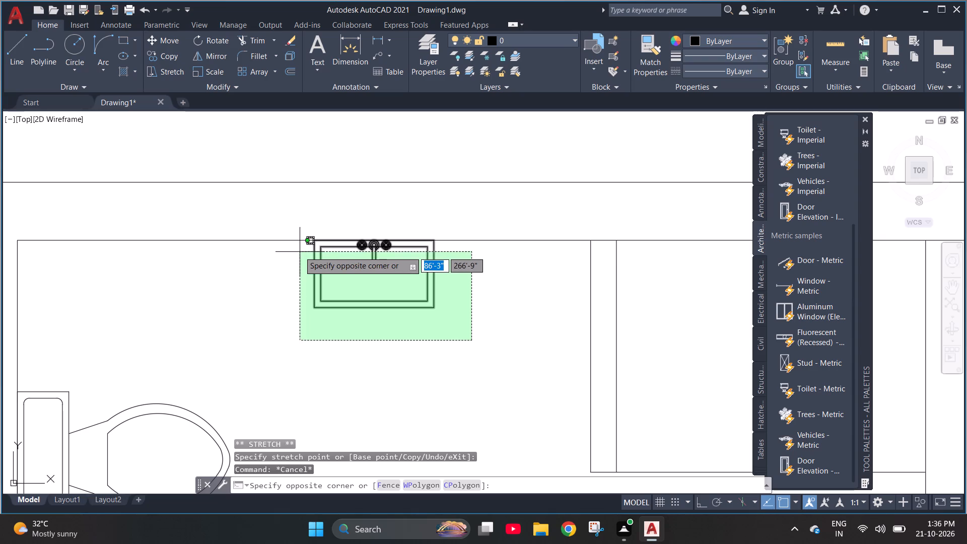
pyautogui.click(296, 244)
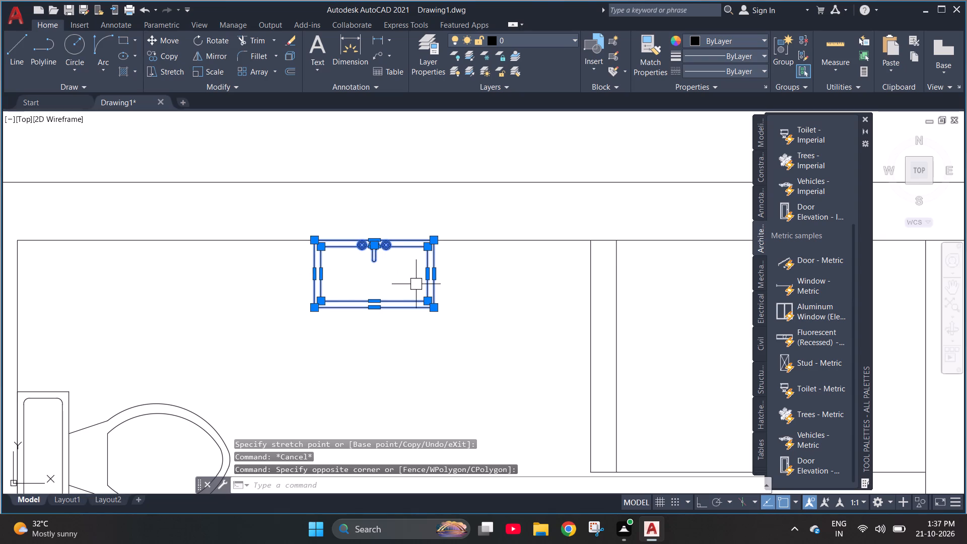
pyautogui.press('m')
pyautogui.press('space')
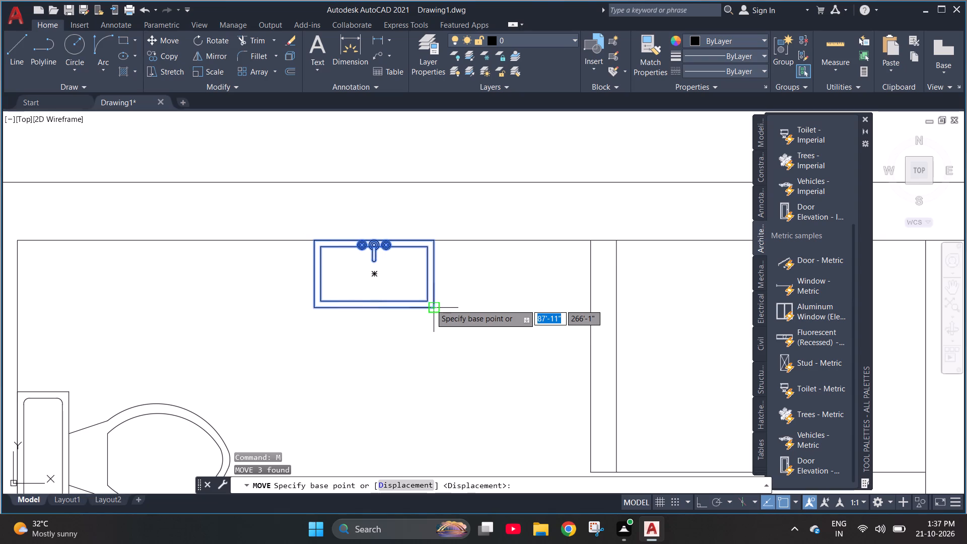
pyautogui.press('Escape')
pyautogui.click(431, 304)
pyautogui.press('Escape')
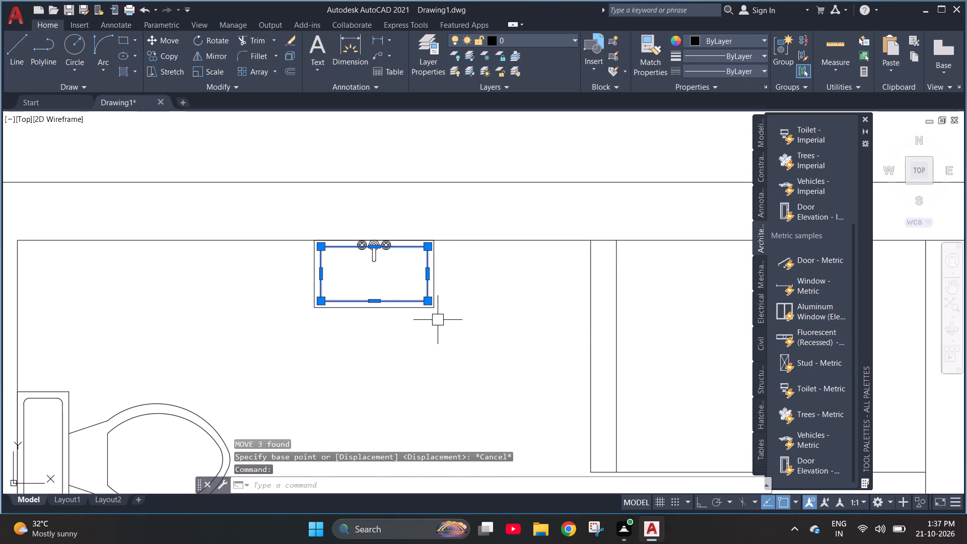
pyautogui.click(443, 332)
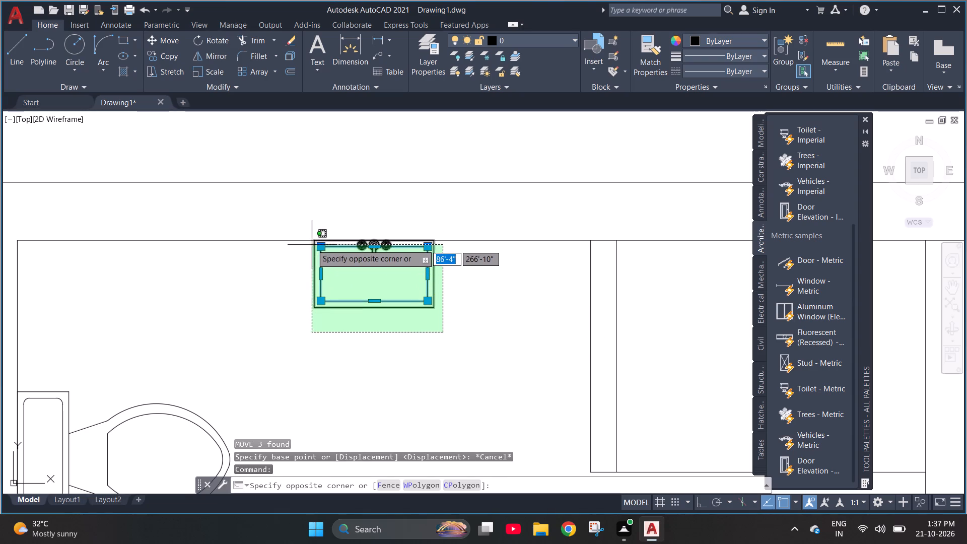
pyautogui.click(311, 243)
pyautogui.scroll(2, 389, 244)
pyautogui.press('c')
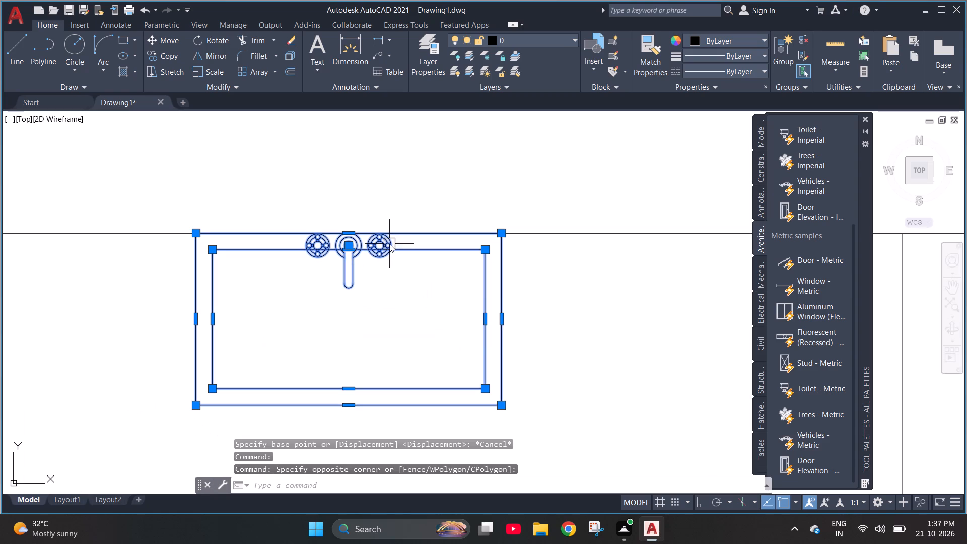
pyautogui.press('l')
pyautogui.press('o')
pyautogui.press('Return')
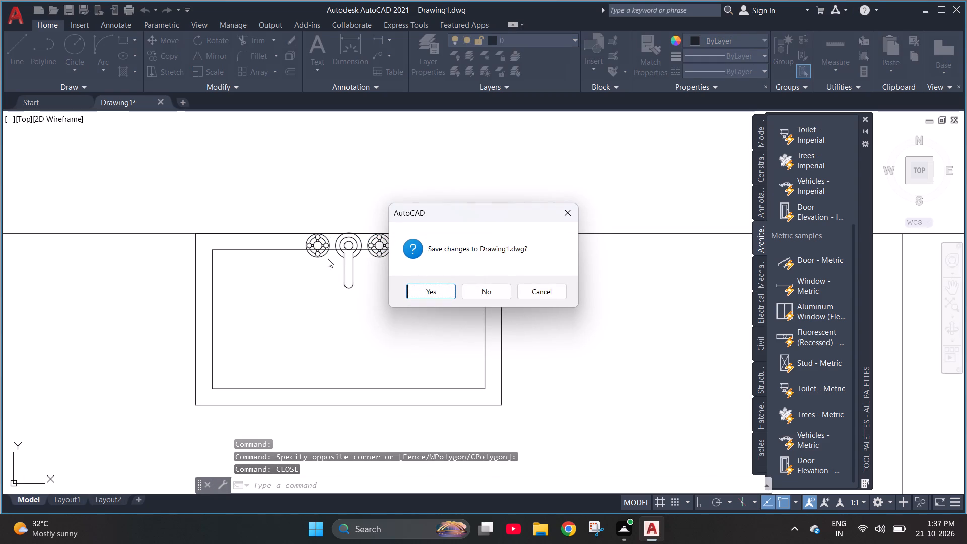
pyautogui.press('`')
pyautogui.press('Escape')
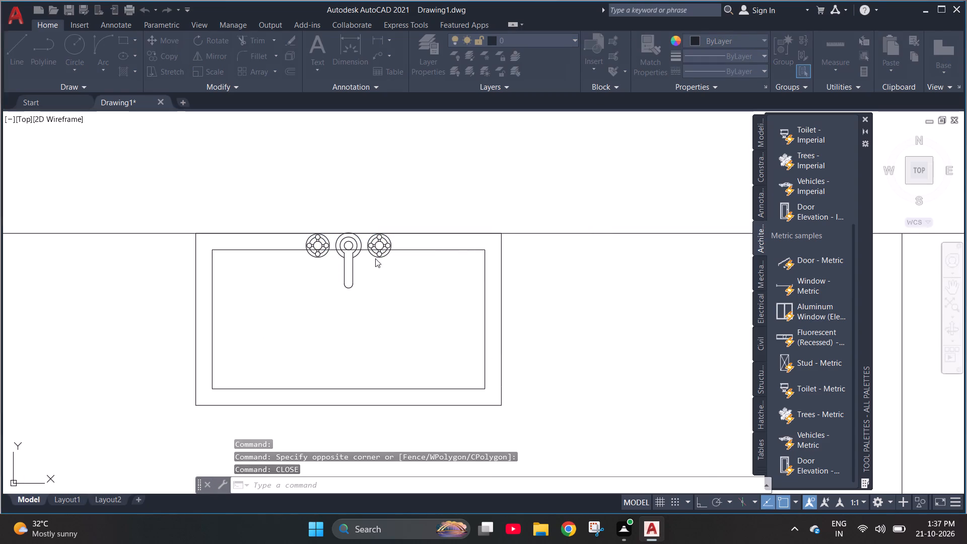
# Copy the west bathroom's washbasin with its faucet about 13'-9" due east, against the east bathroom's north wall.
pyautogui.click(592, 400)
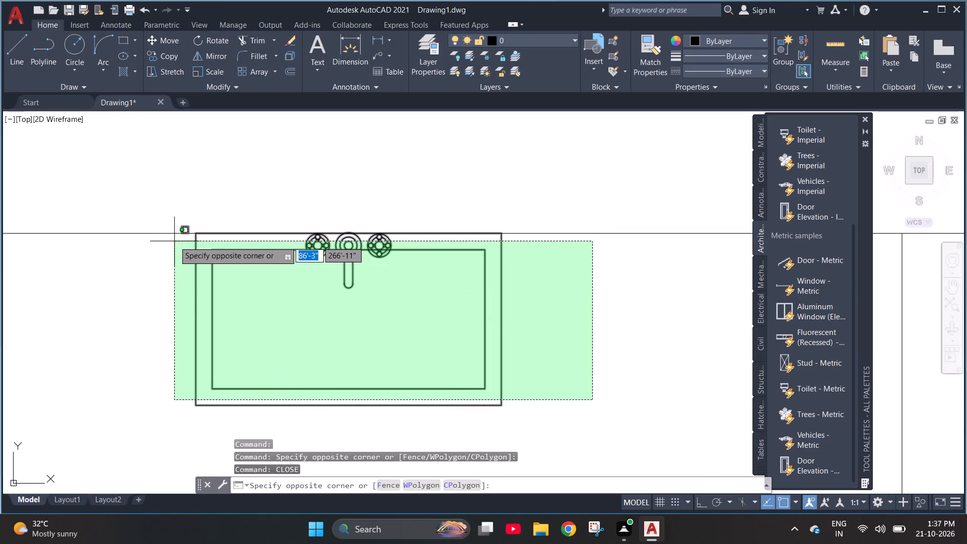
pyautogui.click(173, 240)
pyautogui.press('c')
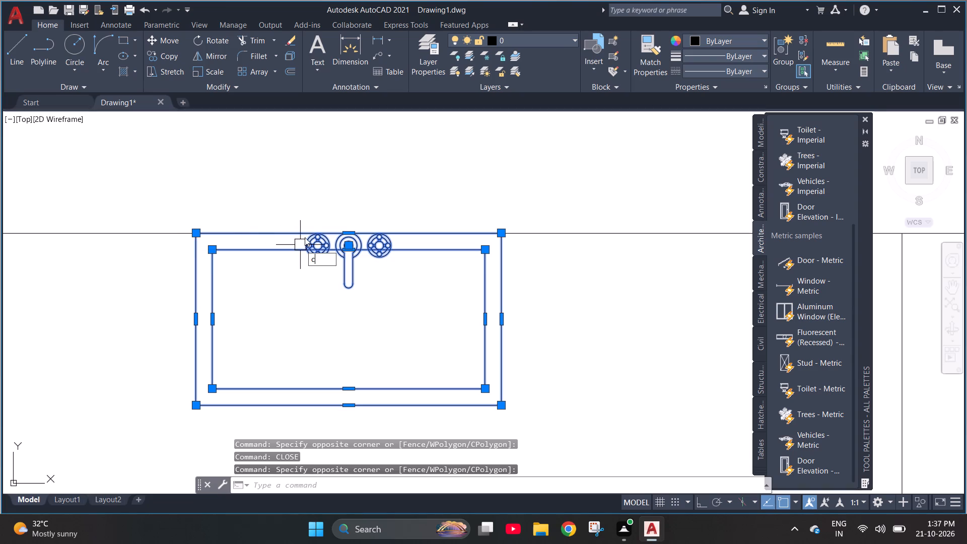
pyautogui.press('o')
pyautogui.press('Return')
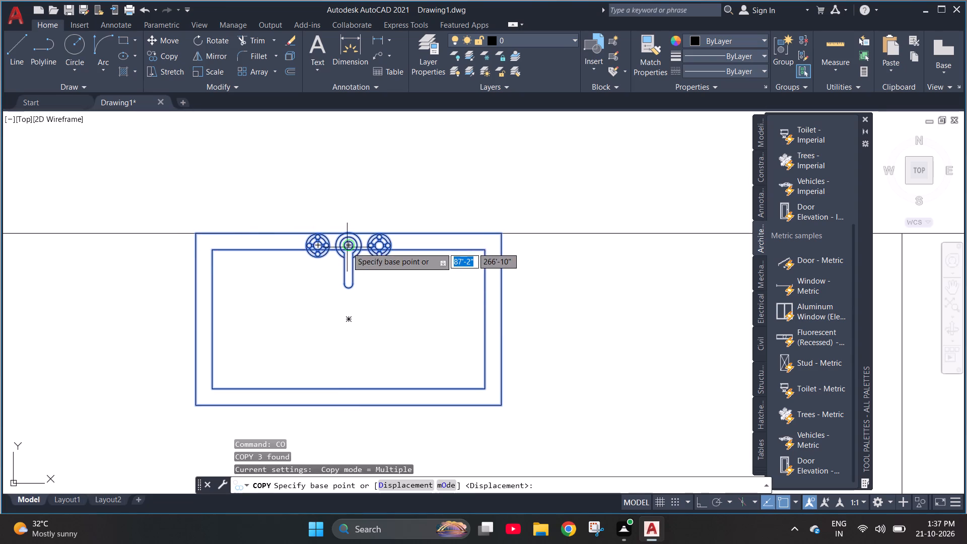
pyautogui.click(347, 247)
pyautogui.scroll(-4, 369, 277)
pyautogui.scroll(-1, 311, 264)
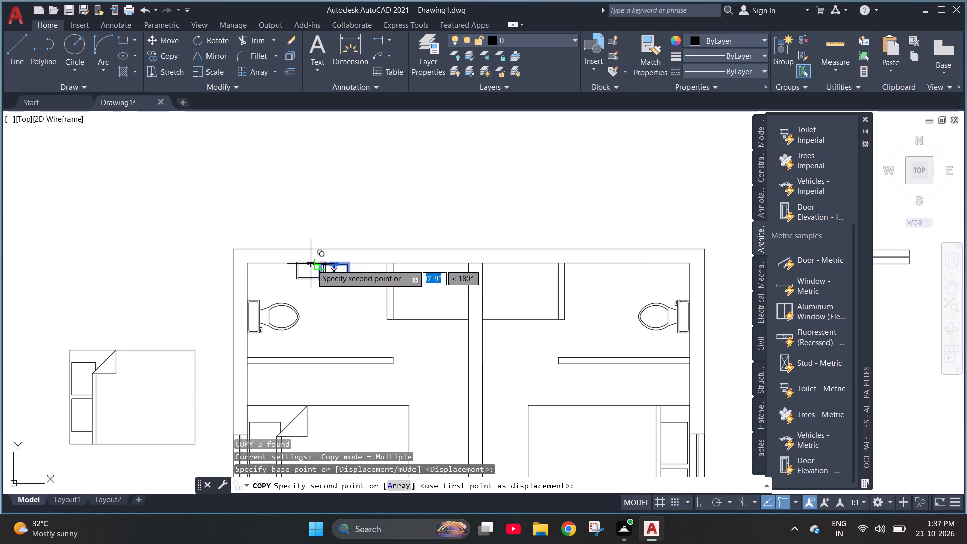
pyautogui.scroll(-2, 317, 262)
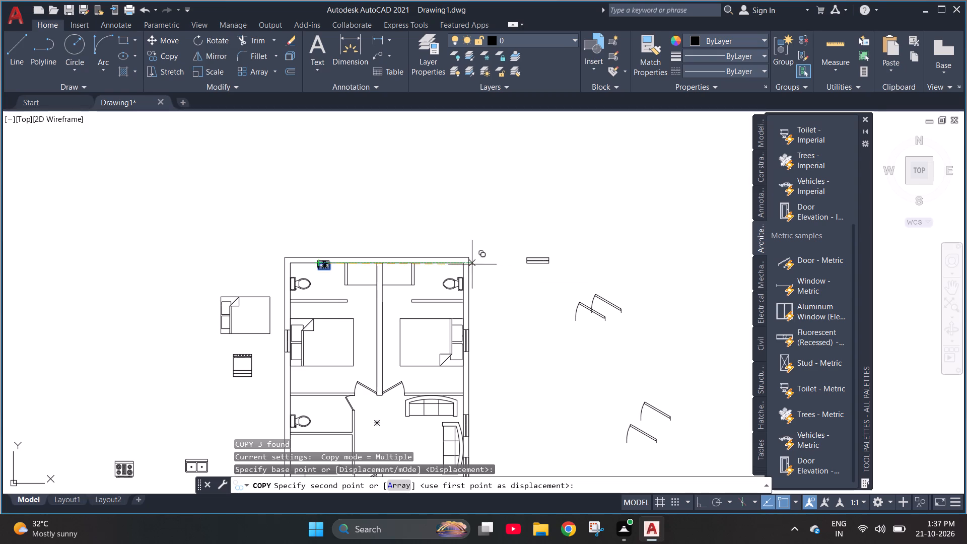
pyautogui.scroll(6, 426, 262)
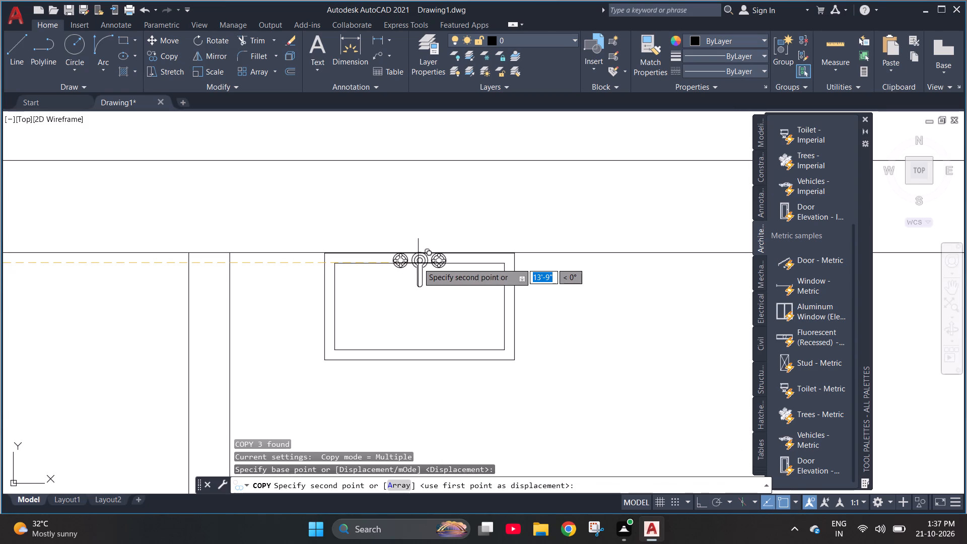
pyautogui.scroll(2, 418, 263)
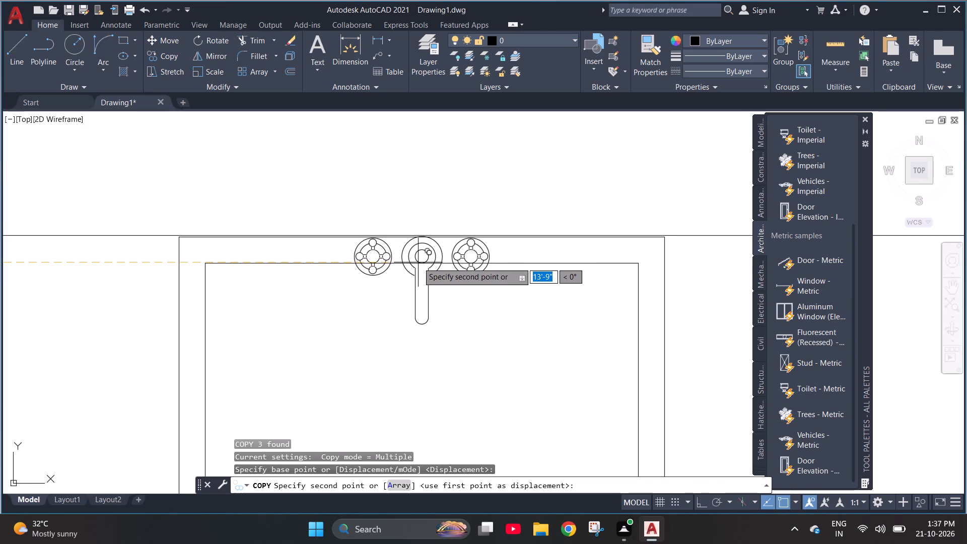
pyautogui.scroll(2, 418, 262)
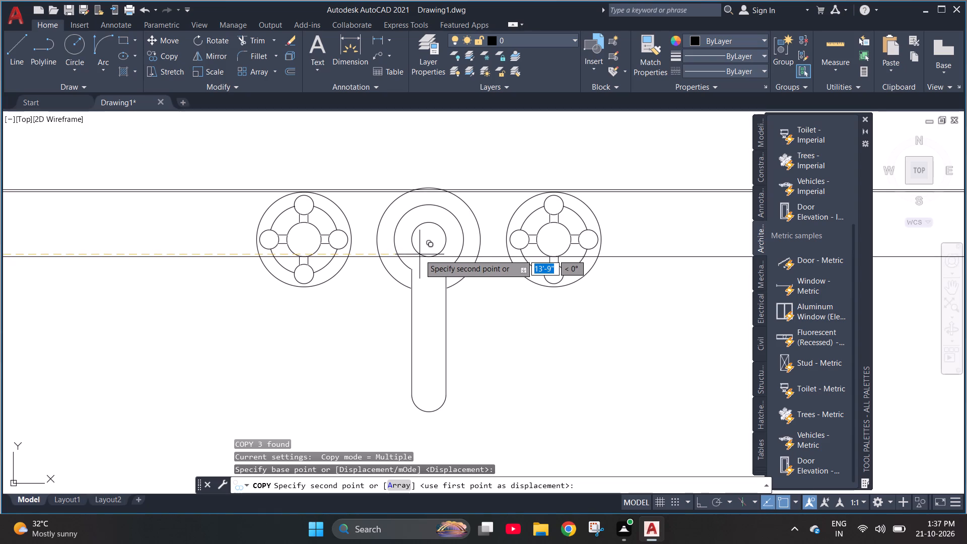
pyautogui.click(418, 257)
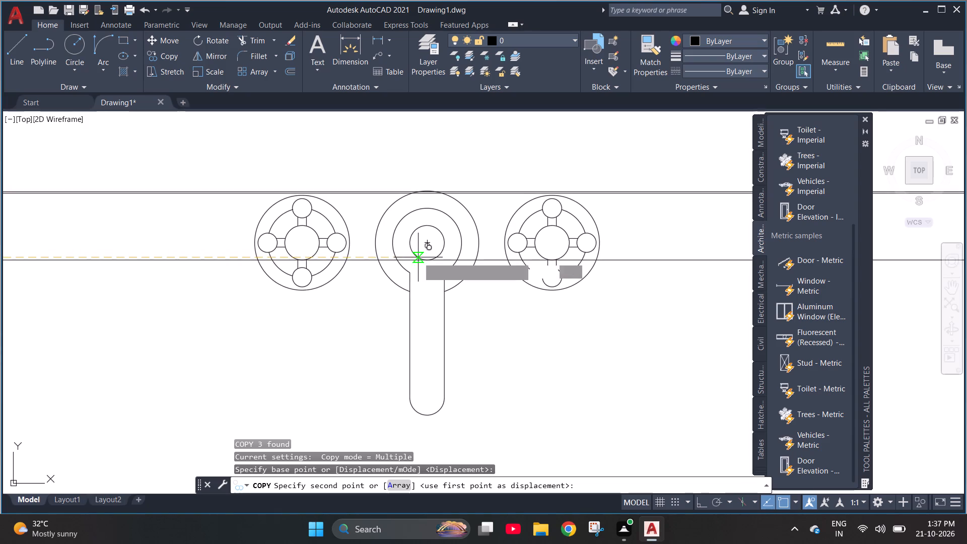
pyautogui.press('Escape')
pyautogui.press('`')
pyautogui.scroll(-5, 482, 327)
pyautogui.scroll(-2, 444, 192)
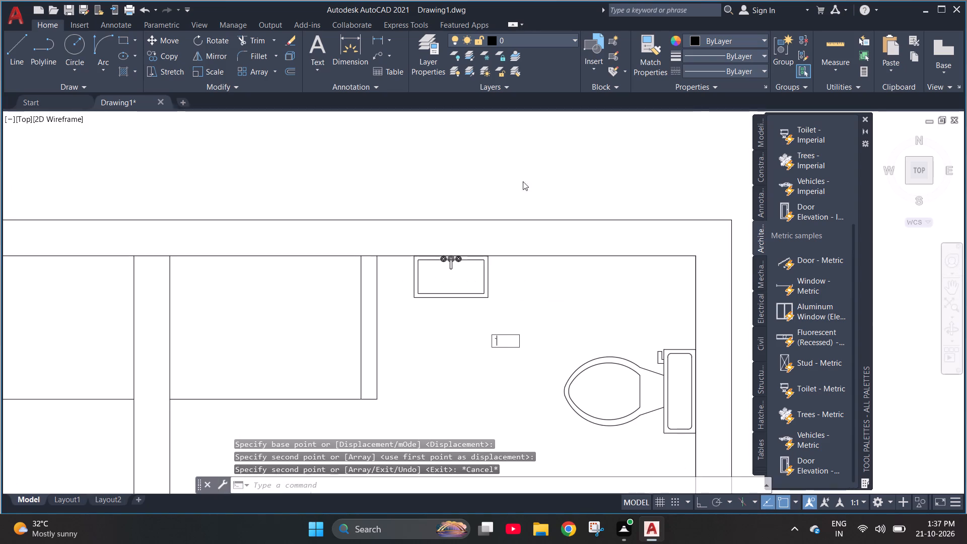
pyautogui.scroll(-2, 575, 181)
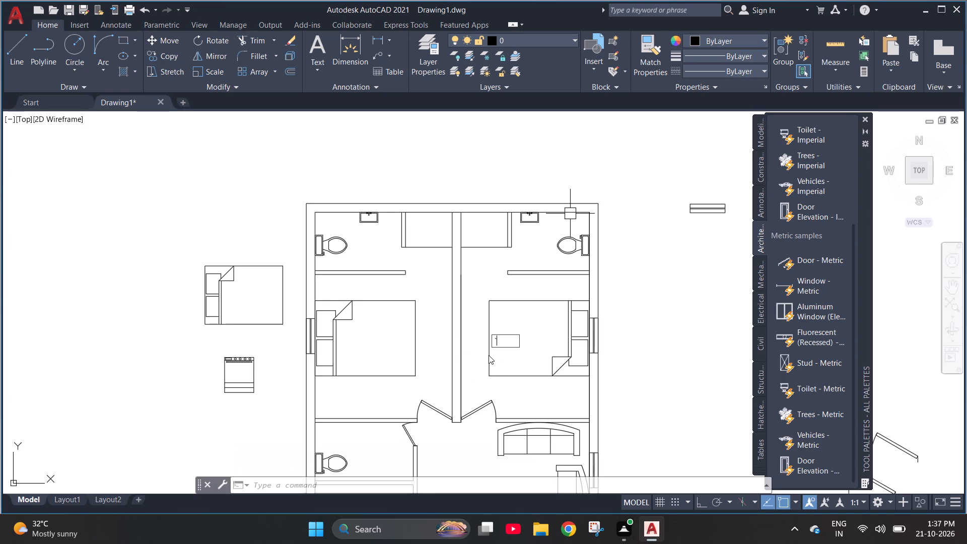
pyautogui.write('`````')
pyautogui.press('Escape')
pyautogui.press('Escape')
pyautogui.press('Escape')
# Move the double-bowl sink from outside the plan onto the kitchen's south counter, roughly midway along it.
pyautogui.scroll(-2, 439, 279)
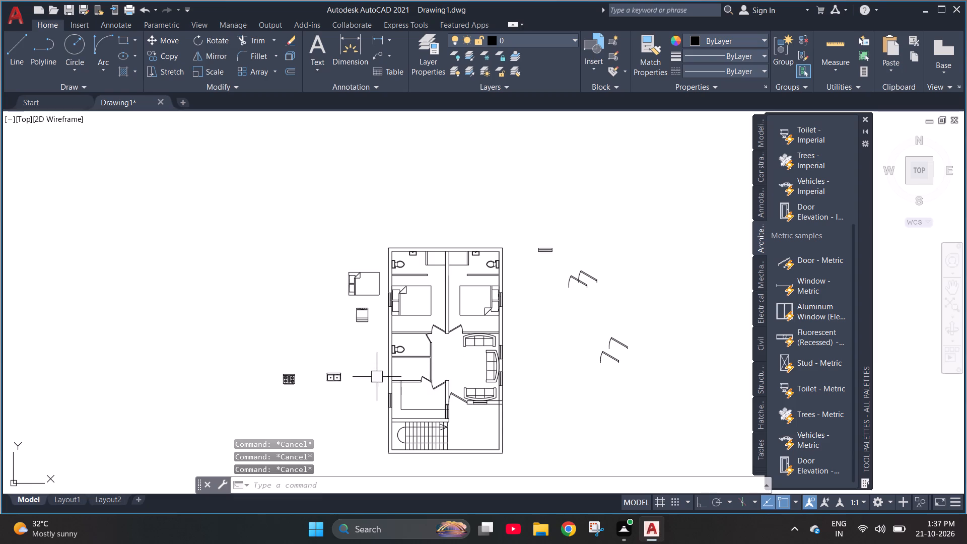
pyautogui.scroll(3, 338, 397)
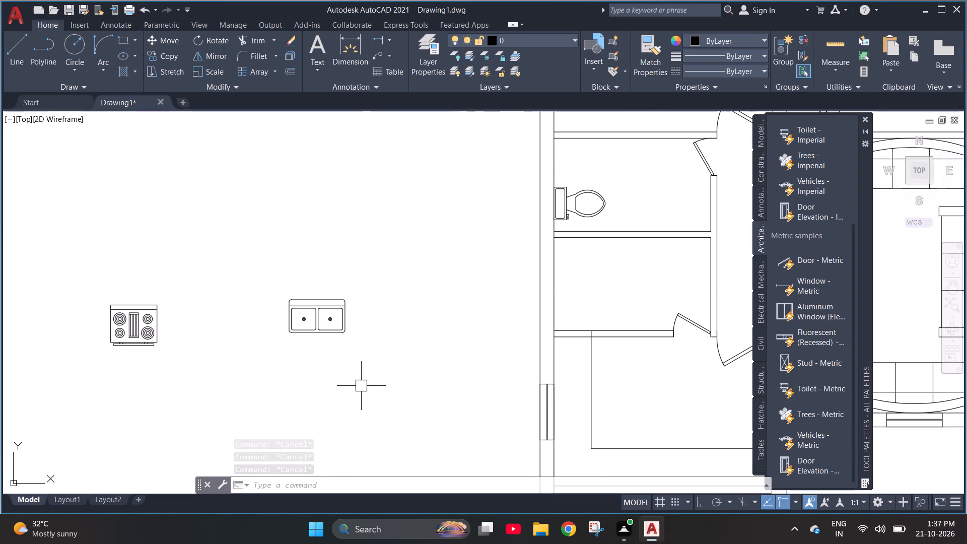
pyautogui.click(371, 382)
pyautogui.click(266, 241)
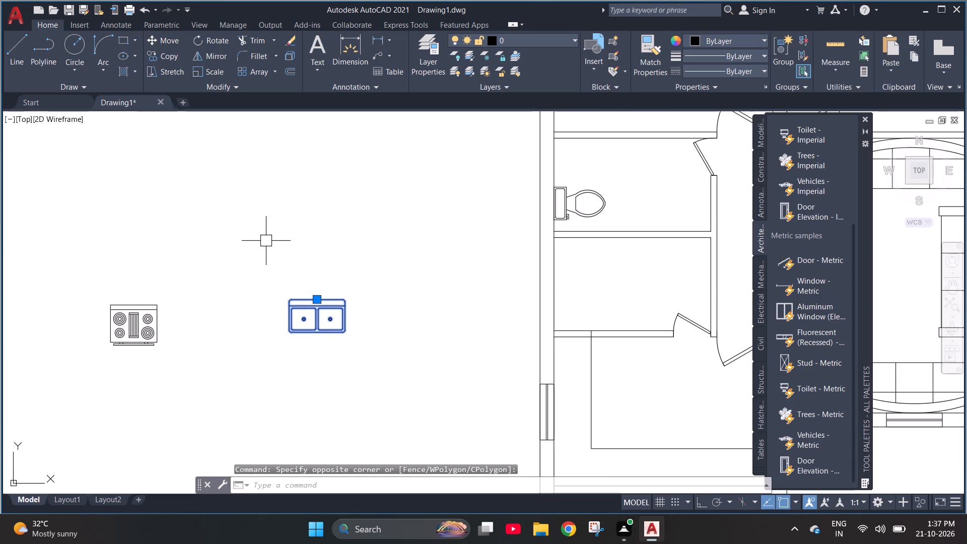
pyautogui.press('m')
pyautogui.press('space')
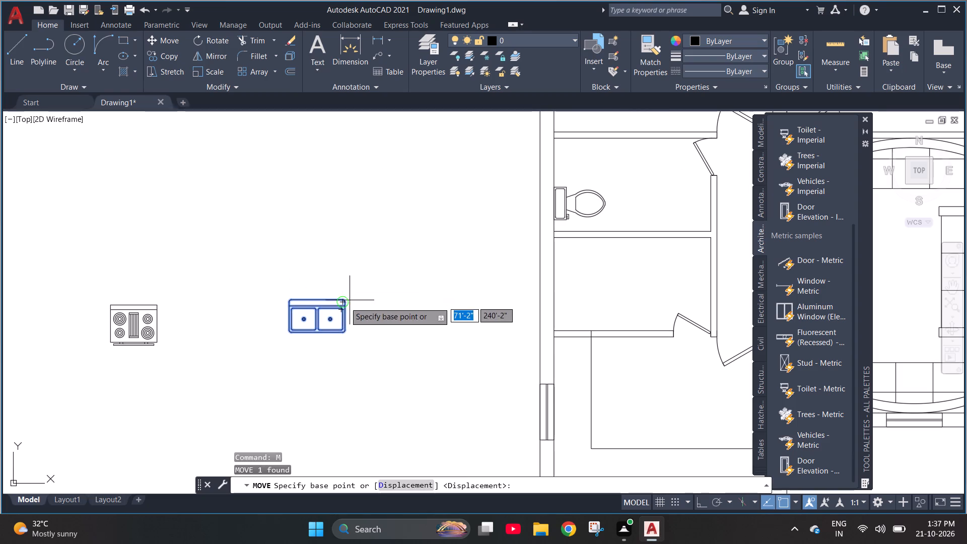
pyautogui.click(337, 298)
pyautogui.scroll(-1, 263, 259)
pyautogui.scroll(3, 550, 402)
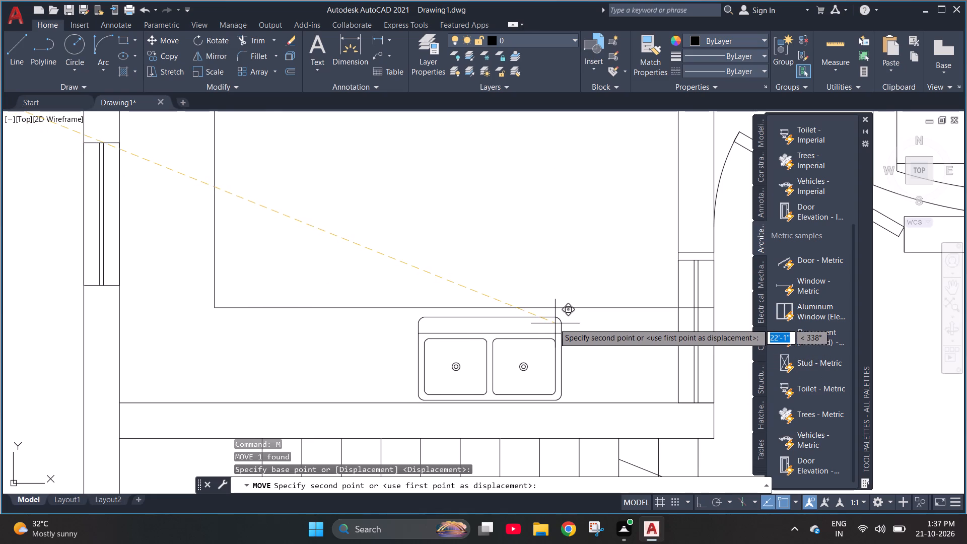
pyautogui.click(539, 320)
pyautogui.press('Escape')
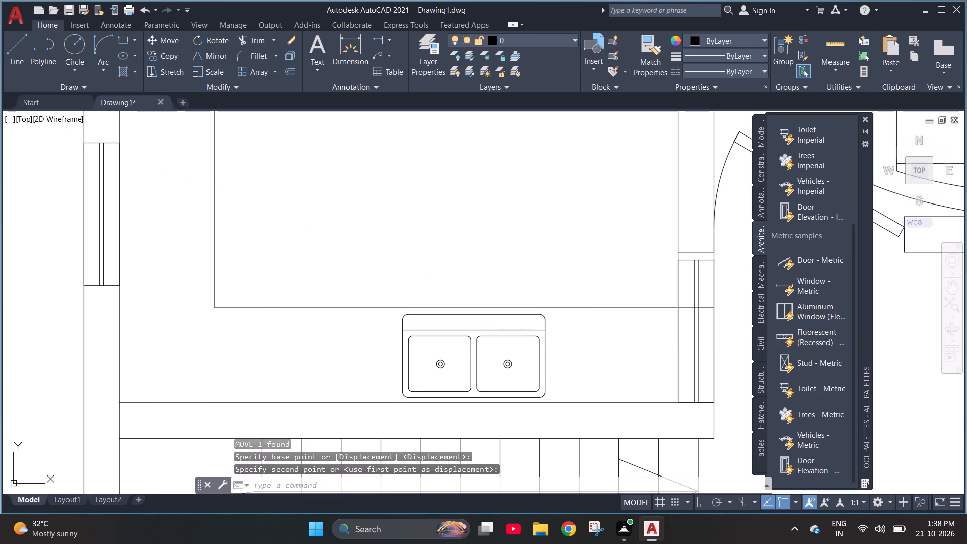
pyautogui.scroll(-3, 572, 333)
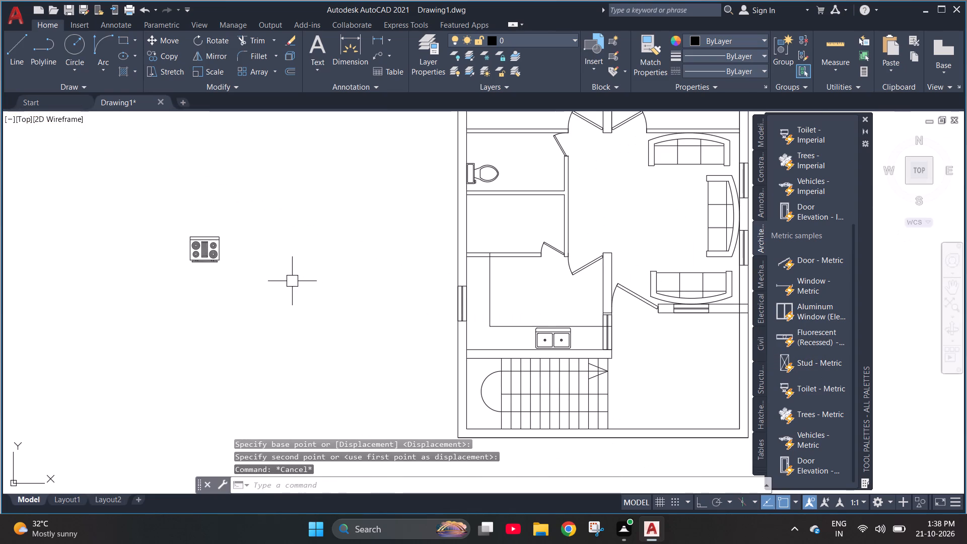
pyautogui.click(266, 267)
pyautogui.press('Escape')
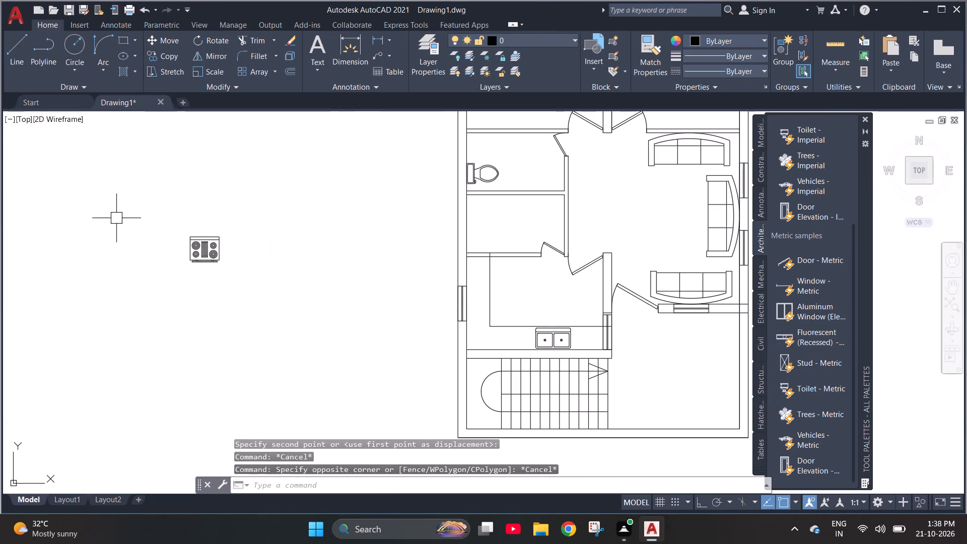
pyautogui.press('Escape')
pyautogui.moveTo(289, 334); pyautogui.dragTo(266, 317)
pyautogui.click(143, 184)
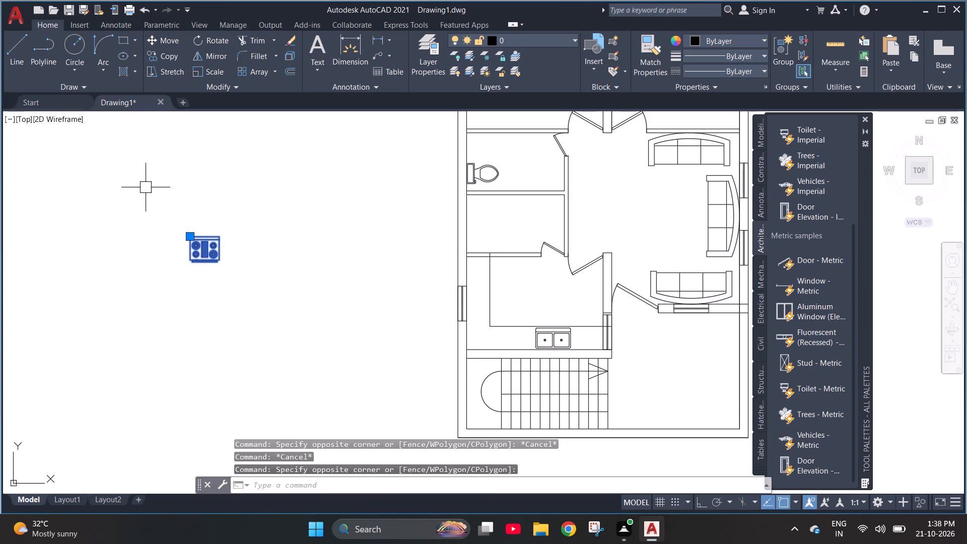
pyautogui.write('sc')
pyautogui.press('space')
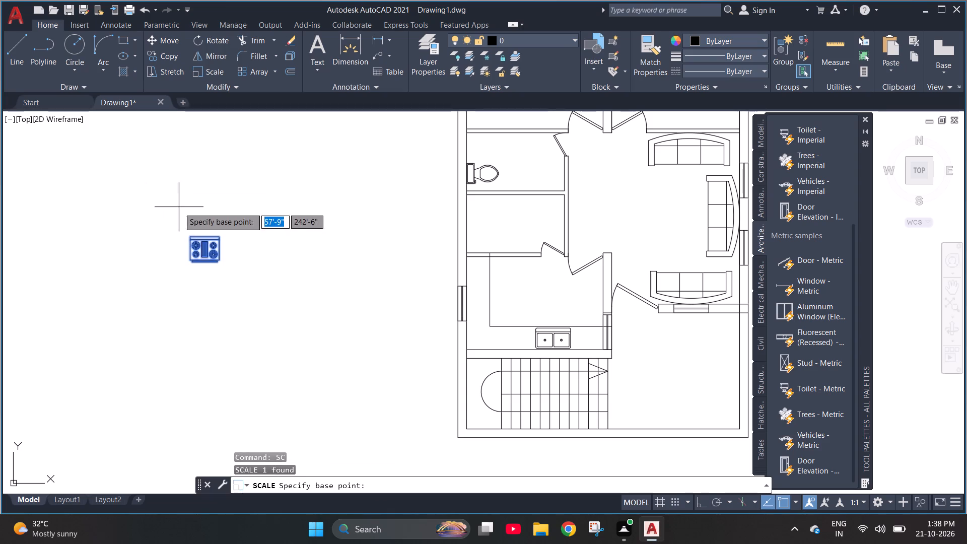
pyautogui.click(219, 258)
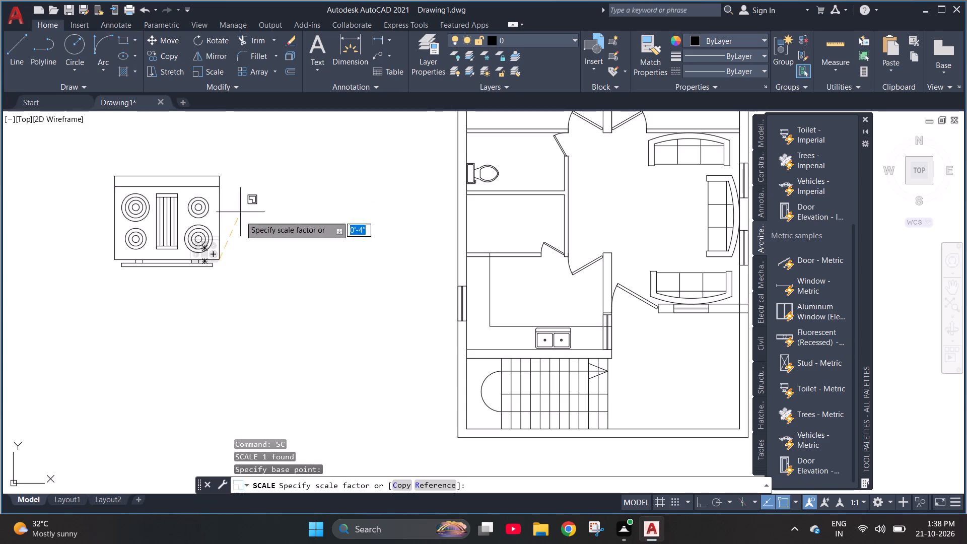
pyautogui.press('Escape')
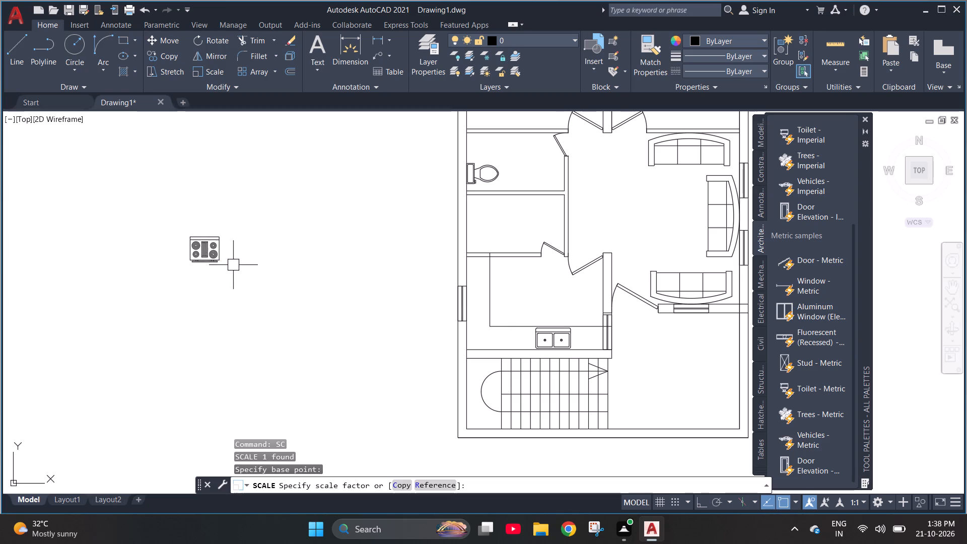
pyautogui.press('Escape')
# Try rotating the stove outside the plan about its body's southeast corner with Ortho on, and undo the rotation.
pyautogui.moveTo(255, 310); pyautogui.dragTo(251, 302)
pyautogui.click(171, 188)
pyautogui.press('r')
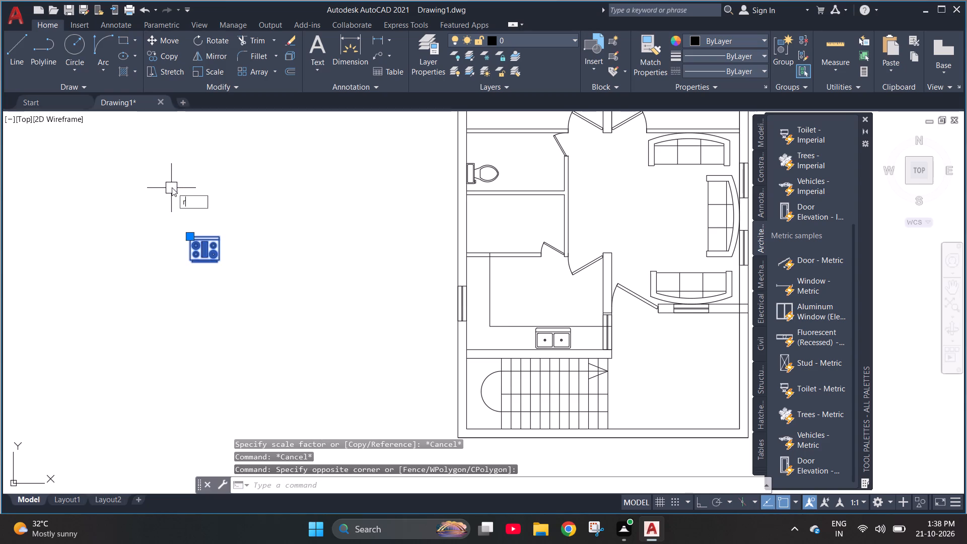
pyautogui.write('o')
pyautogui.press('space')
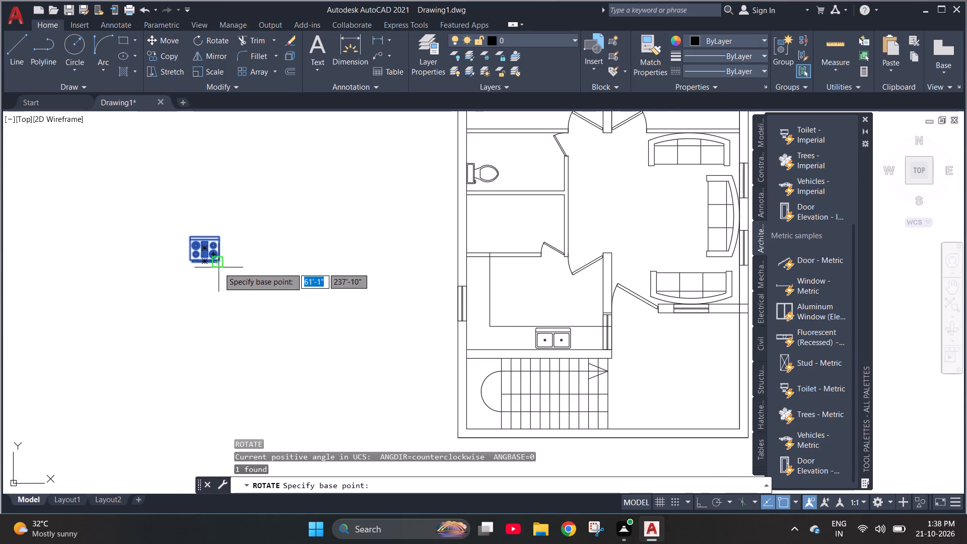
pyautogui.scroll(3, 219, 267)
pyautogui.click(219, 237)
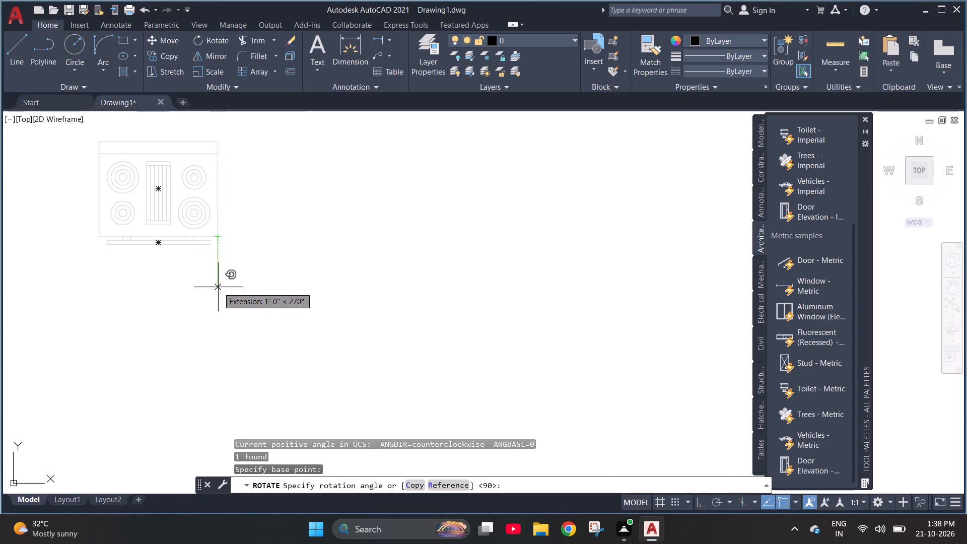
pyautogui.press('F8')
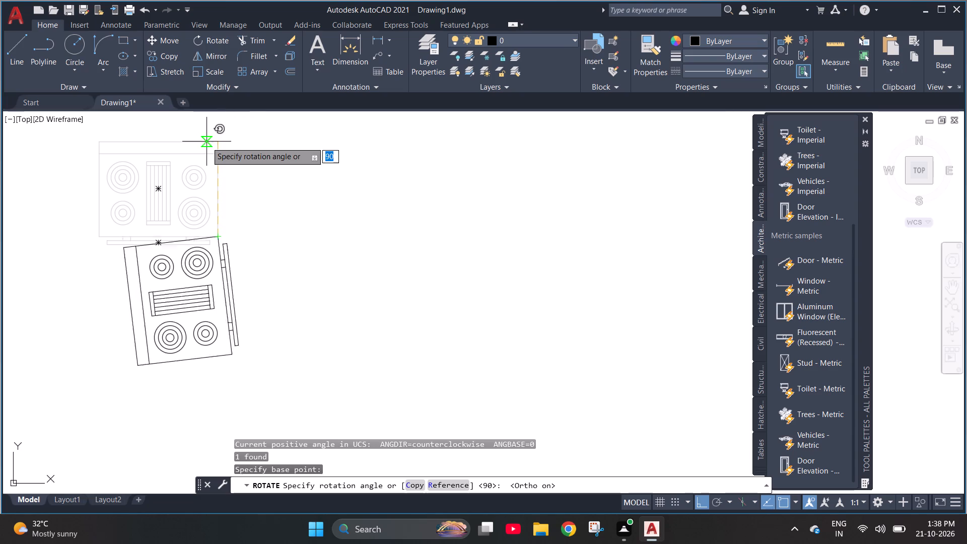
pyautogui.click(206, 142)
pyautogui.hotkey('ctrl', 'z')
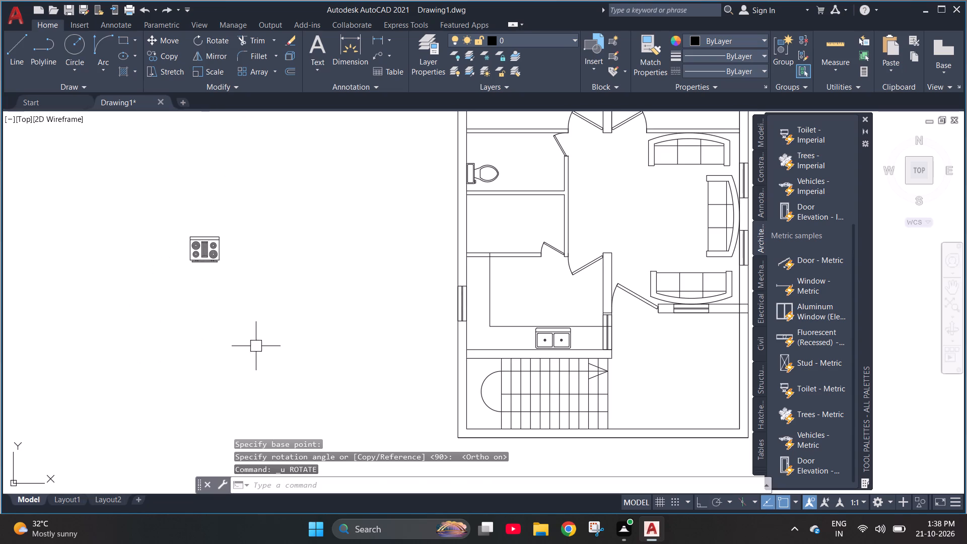
# Rotate the stove outside the plan 90° counterclockwise about its body's southeast corner, with Ortho on.
pyautogui.click(256, 356)
pyautogui.click(150, 203)
pyautogui.write('ro')
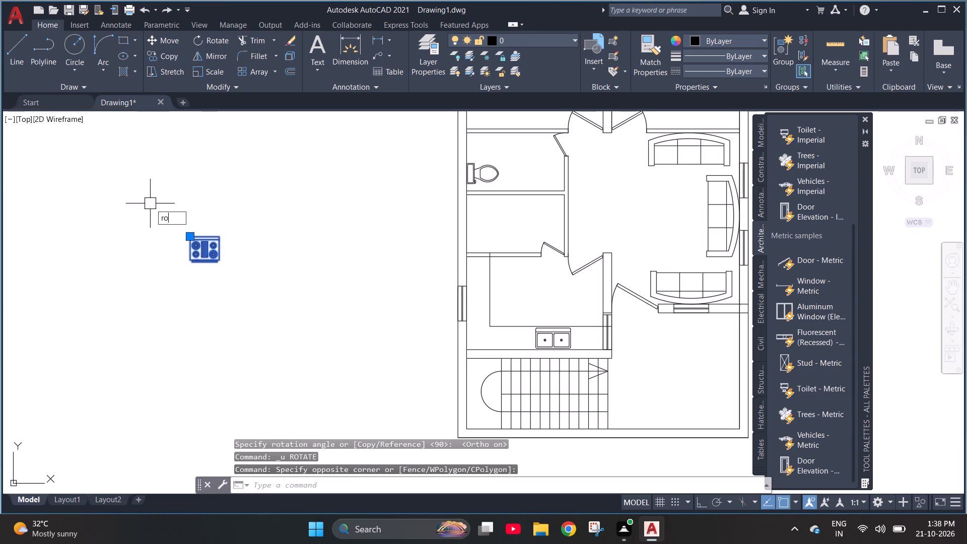
pyautogui.press('Return')
pyautogui.scroll(3, 196, 255)
pyautogui.scroll(2, 255, 263)
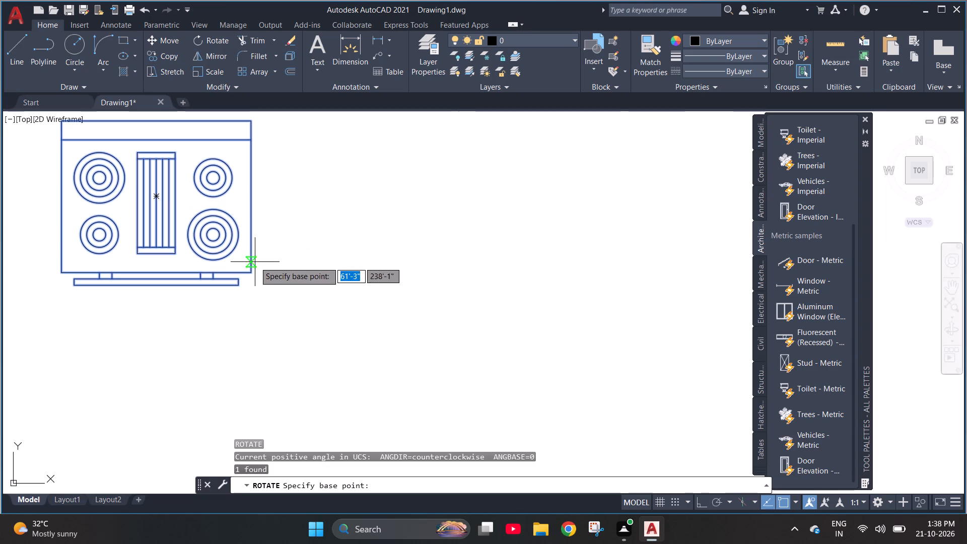
pyautogui.click(248, 273)
pyautogui.scroll(-2, 260, 311)
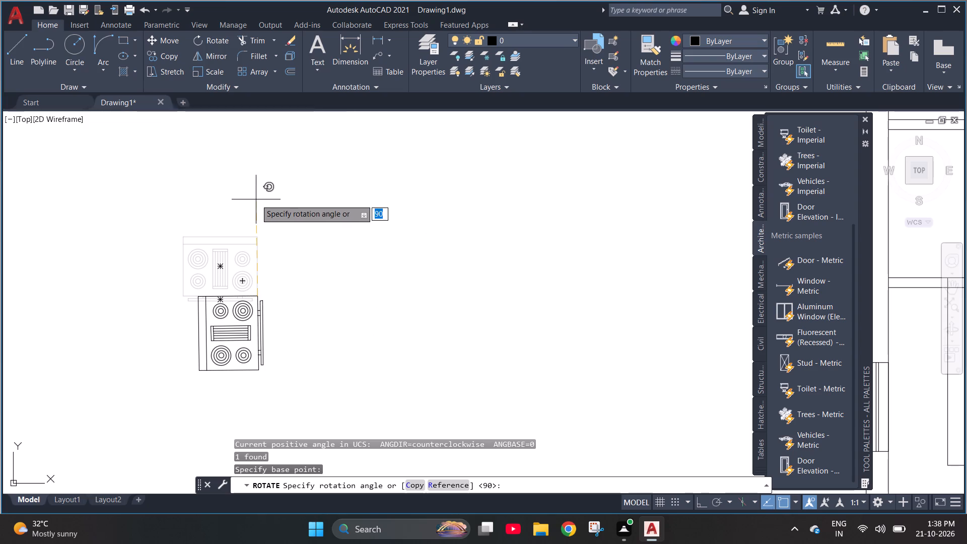
pyautogui.press('F8')
pyautogui.click(217, 223)
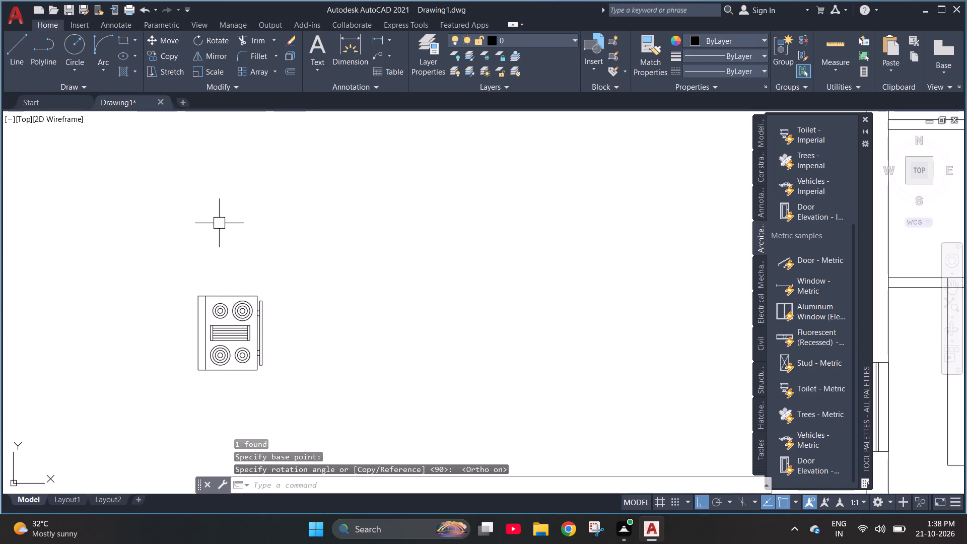
pyautogui.press('Escape')
# Copy the rotated stove onto the kitchen's west counter, beside the window, with Ortho off.
pyautogui.click(346, 430)
pyautogui.click(125, 267)
pyautogui.press('c')
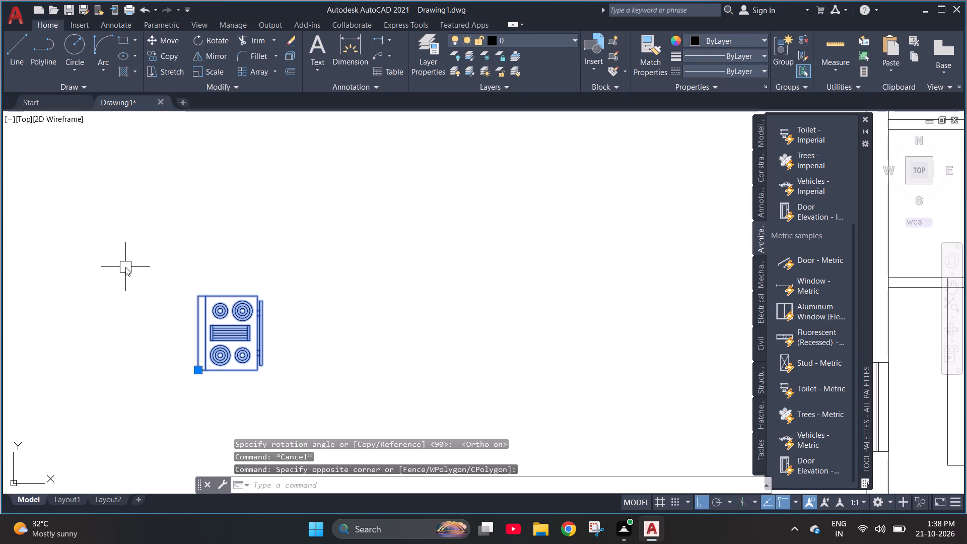
pyautogui.press('o')
pyautogui.press('Return')
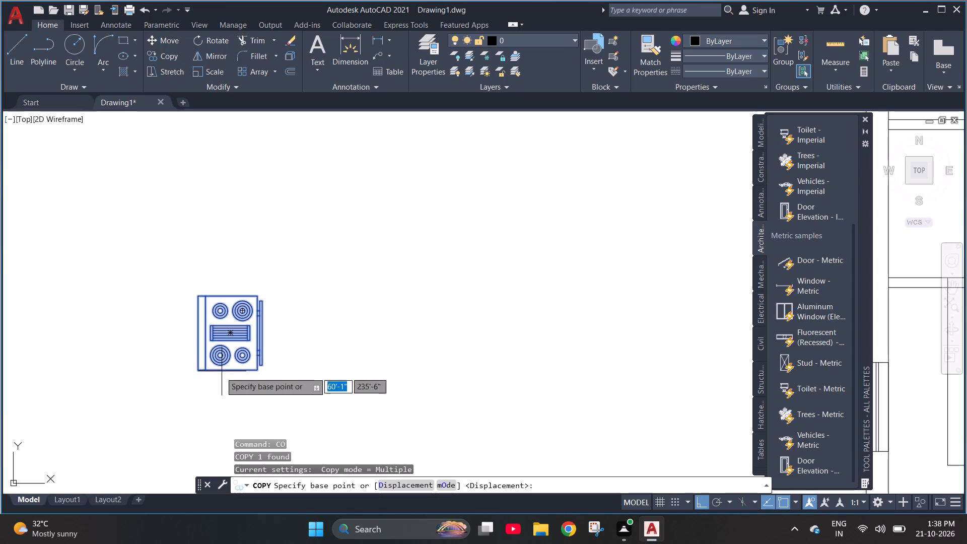
pyautogui.click(202, 364)
pyautogui.scroll(-1, 184, 314)
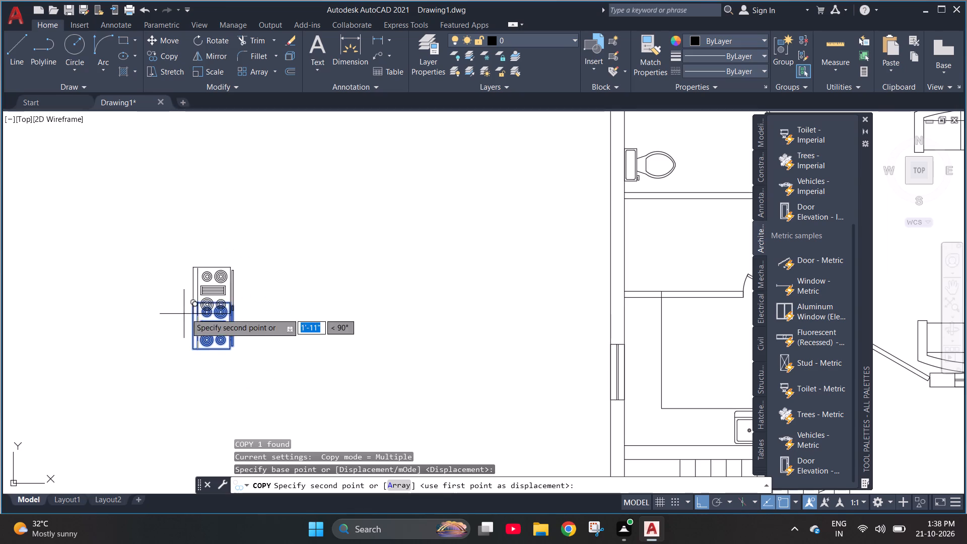
pyautogui.press('F8')
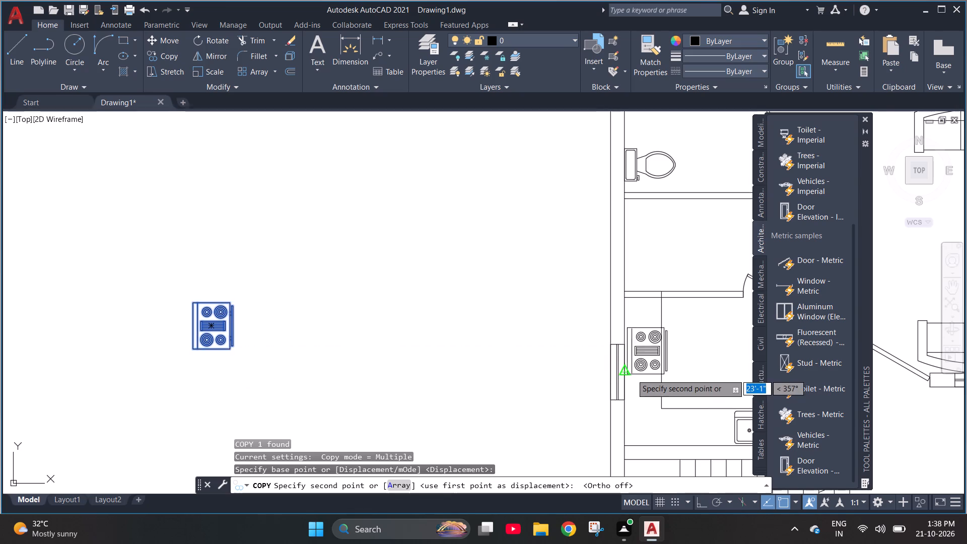
pyautogui.scroll(3, 620, 389)
pyautogui.scroll(-1, 338, 401)
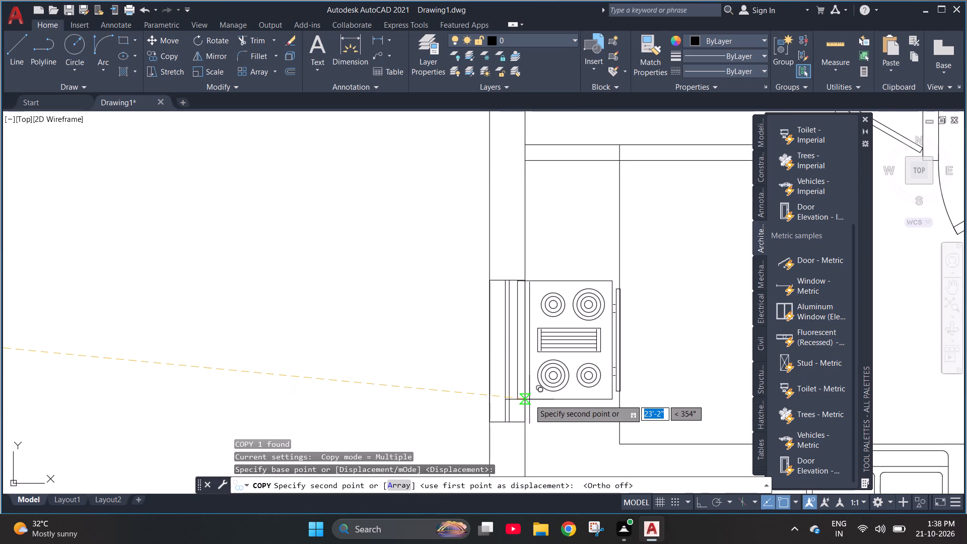
pyautogui.click(540, 385)
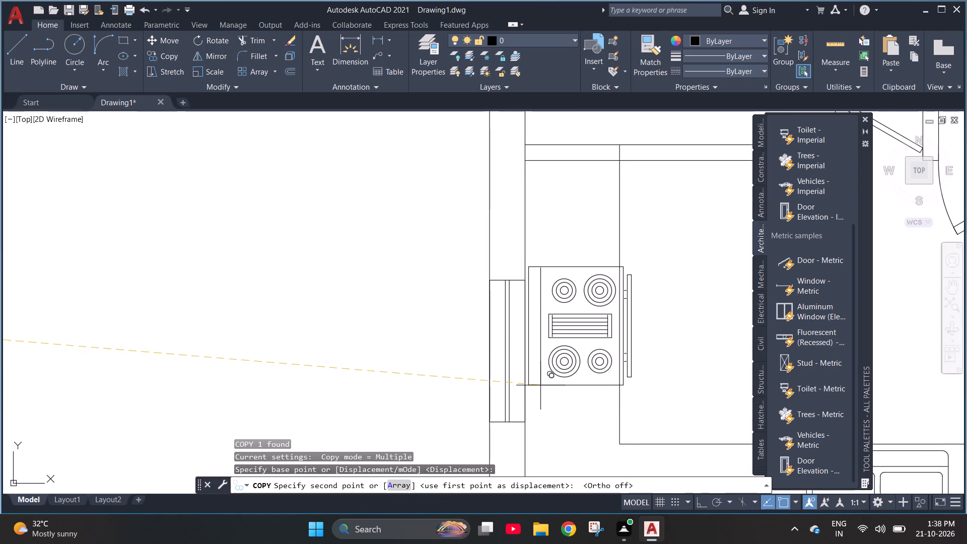
pyautogui.press('Escape')
# Scale the kitchen stove down freehand about its southwest corner so it fits within the west counter's depth.
pyautogui.click(547, 384)
pyautogui.write('sc')
pyautogui.press('space')
pyautogui.click(528, 388)
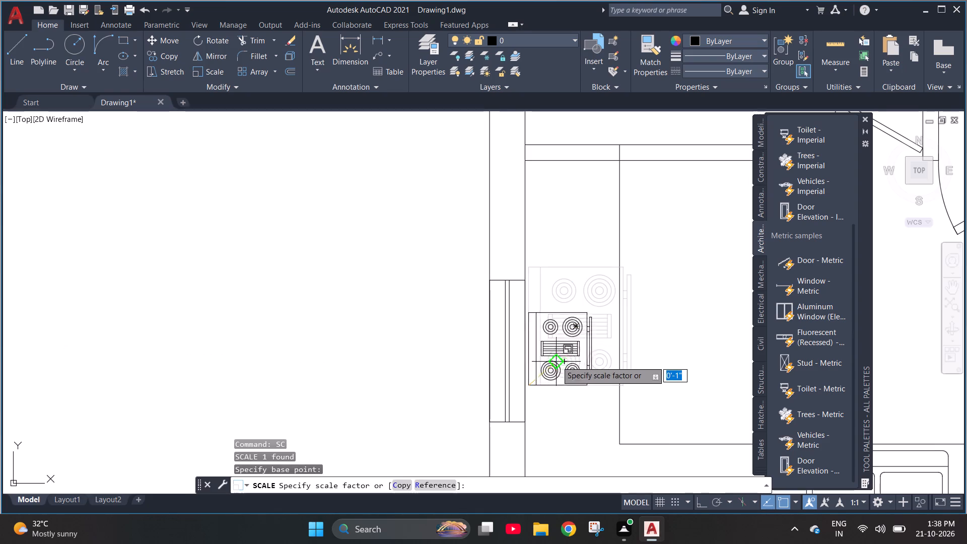
pyautogui.click(562, 352)
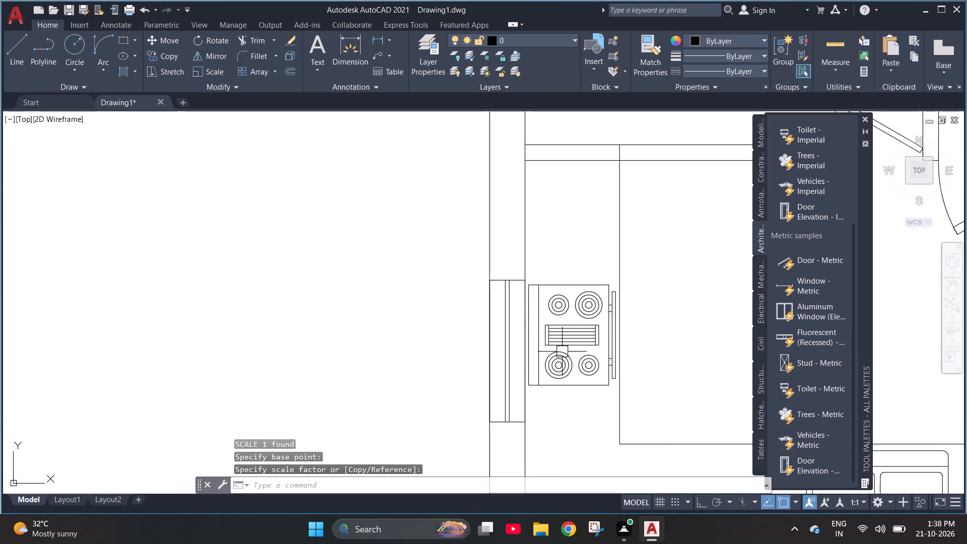
pyautogui.press('Escape')
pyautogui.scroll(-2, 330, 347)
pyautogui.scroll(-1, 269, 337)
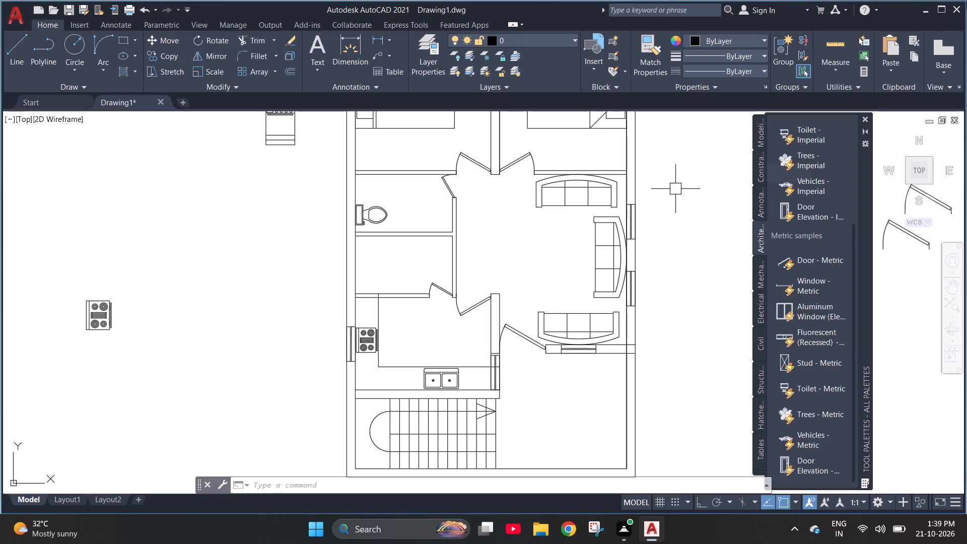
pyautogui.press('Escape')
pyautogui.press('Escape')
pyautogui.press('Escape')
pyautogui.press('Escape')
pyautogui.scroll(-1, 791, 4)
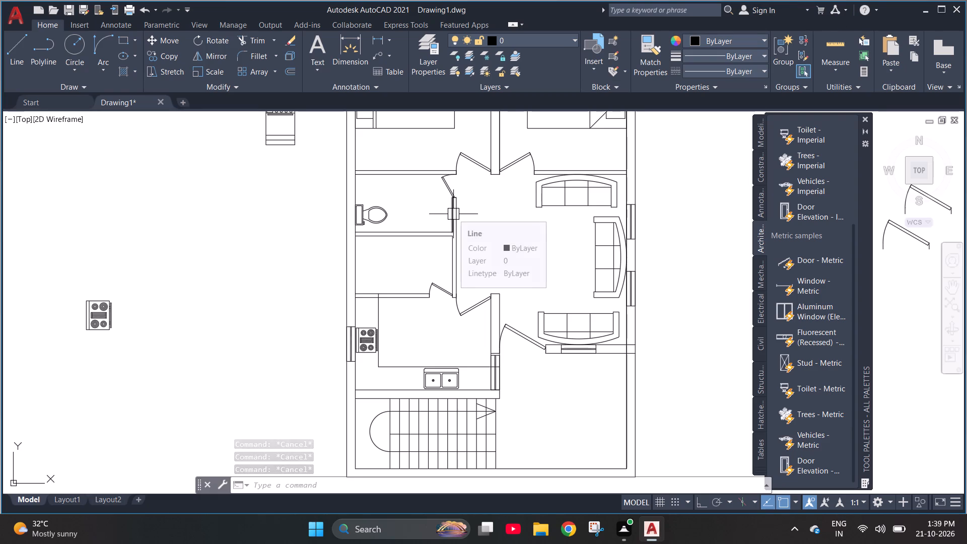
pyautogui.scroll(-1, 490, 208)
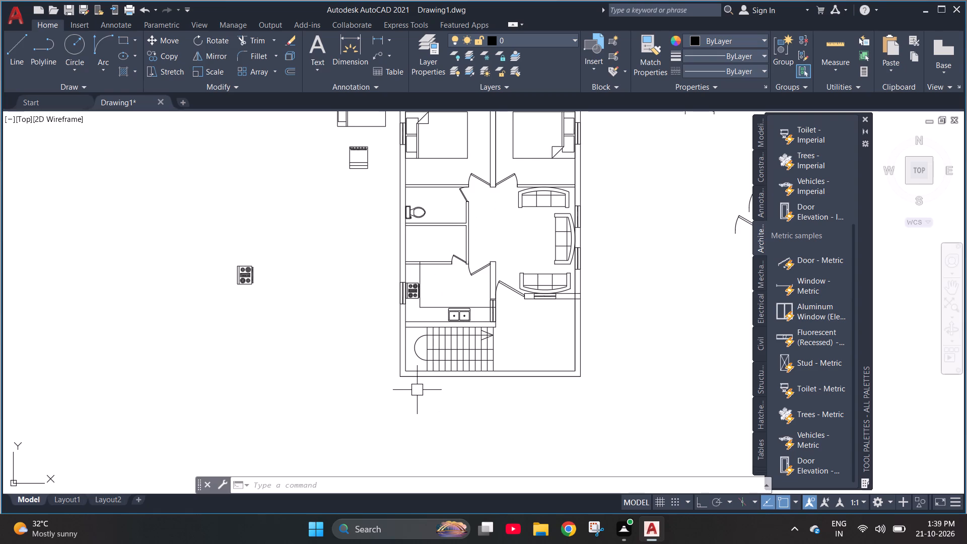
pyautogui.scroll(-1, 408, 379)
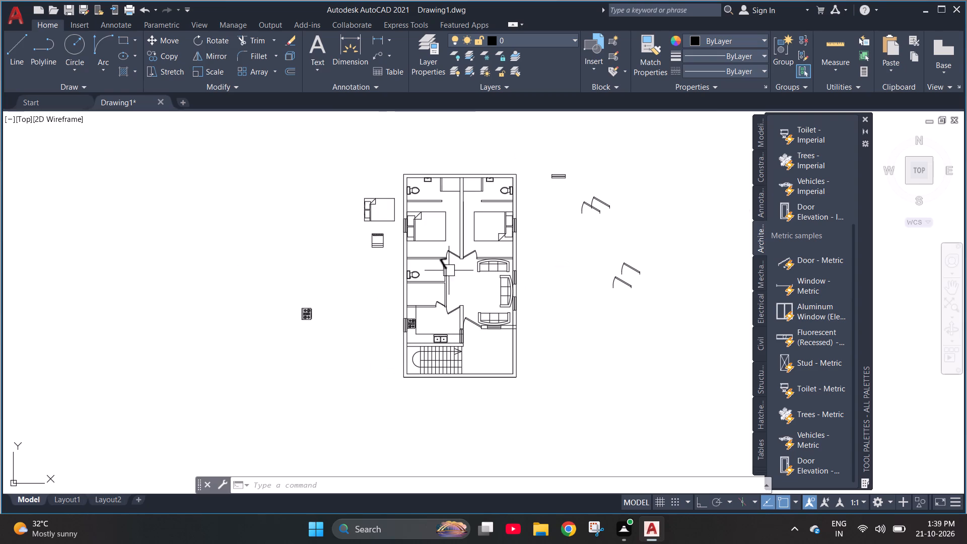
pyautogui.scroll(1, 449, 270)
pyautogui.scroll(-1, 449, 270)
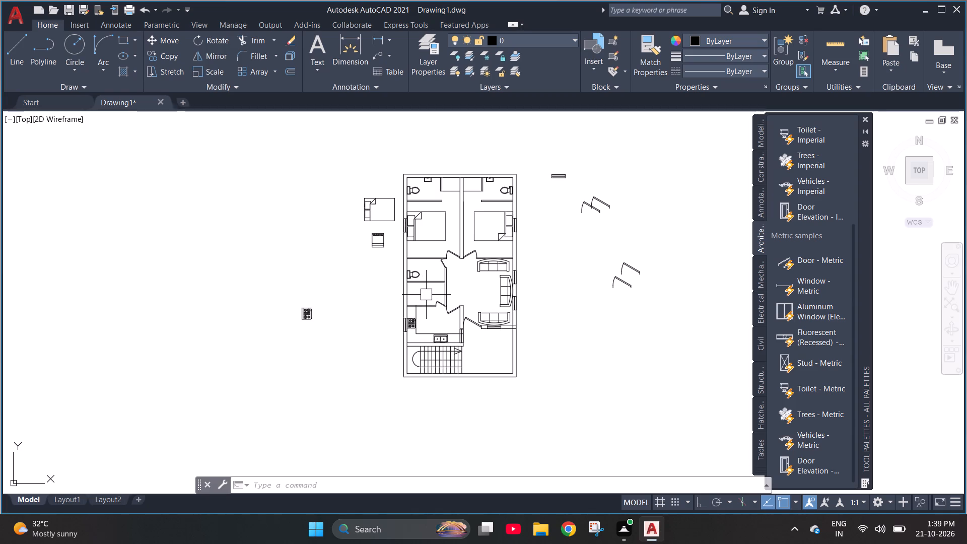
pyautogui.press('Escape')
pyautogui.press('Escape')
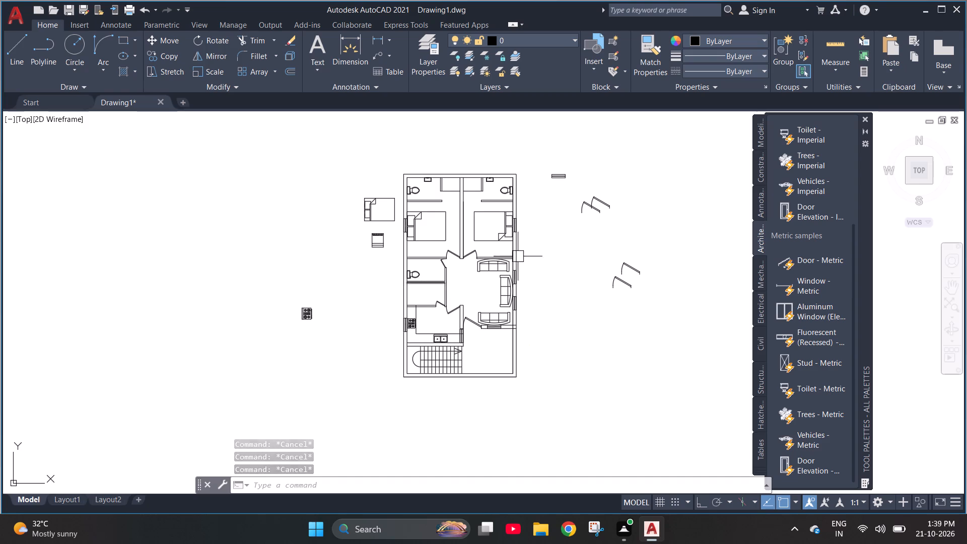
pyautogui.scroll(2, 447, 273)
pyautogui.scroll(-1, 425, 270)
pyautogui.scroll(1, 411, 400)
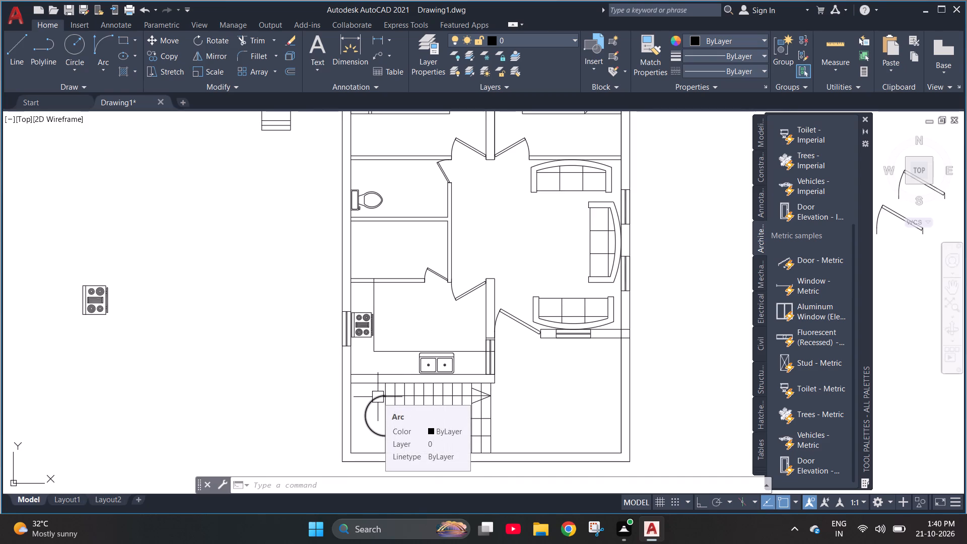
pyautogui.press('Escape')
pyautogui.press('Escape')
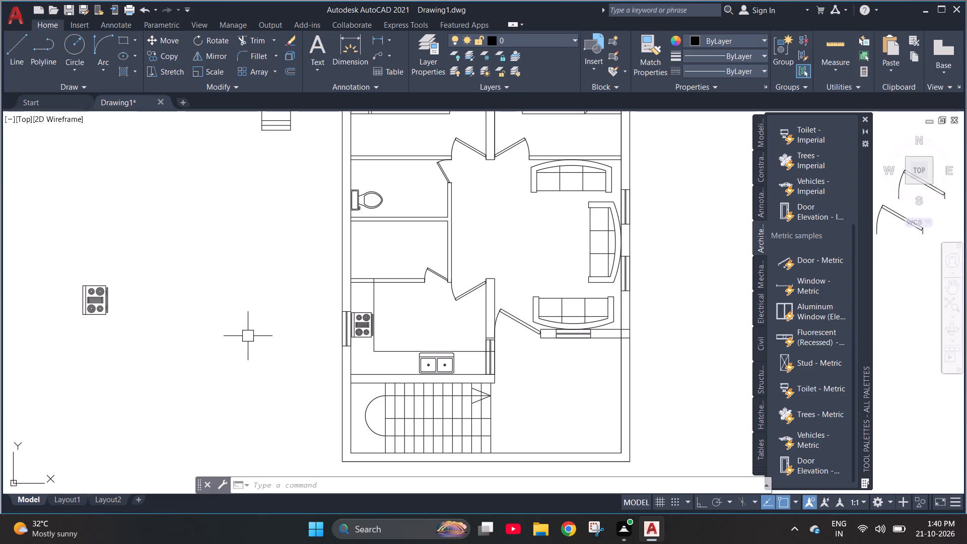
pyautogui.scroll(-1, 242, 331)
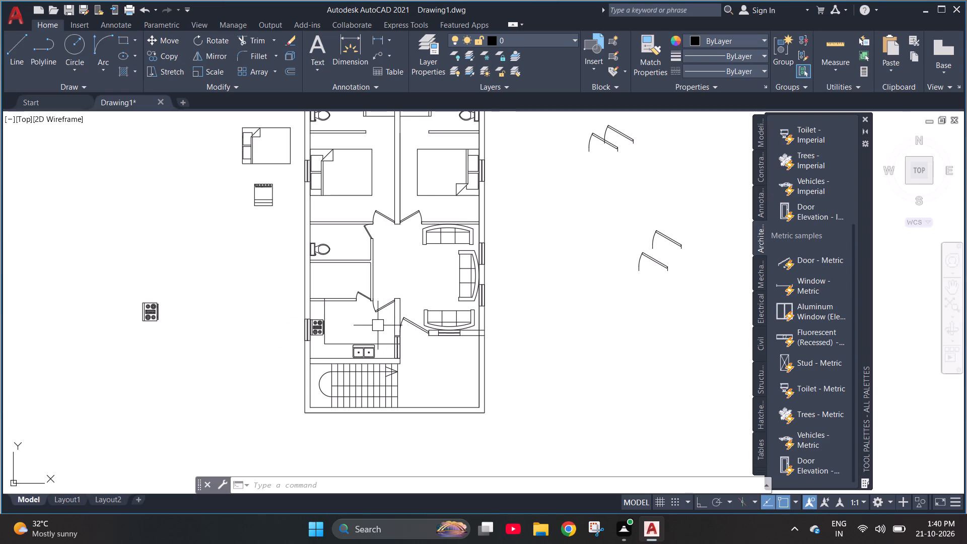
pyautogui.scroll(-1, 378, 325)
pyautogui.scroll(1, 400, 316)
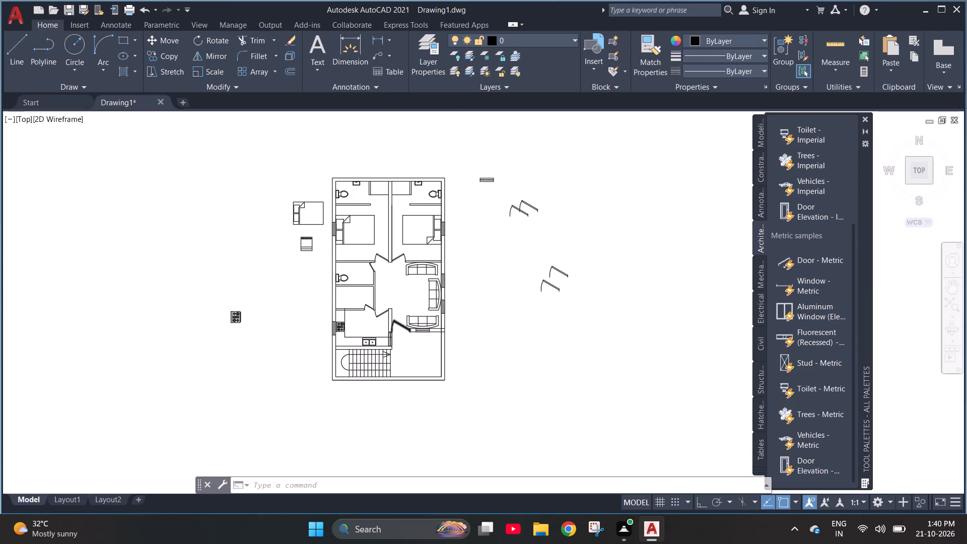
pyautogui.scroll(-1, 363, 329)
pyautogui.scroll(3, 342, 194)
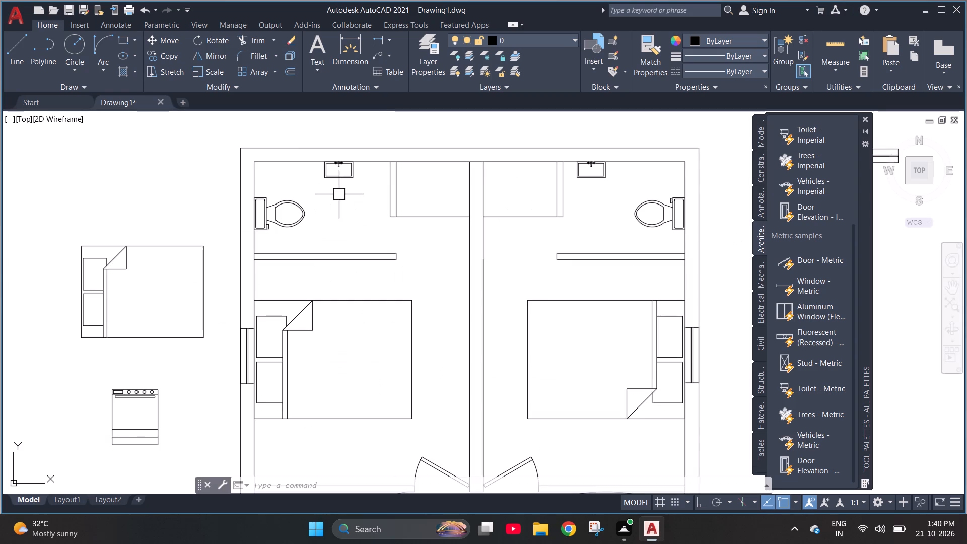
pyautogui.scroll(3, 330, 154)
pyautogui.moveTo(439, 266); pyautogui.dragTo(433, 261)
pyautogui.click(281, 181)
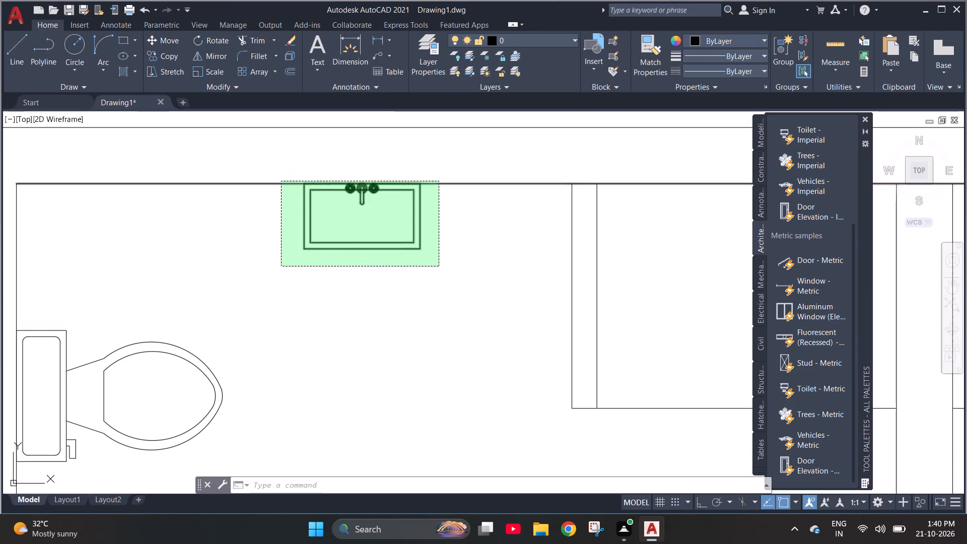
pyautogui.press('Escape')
# Copy the west bathroom's washbasin with its faucet to the empty space outside the plan, west of the middle toilet room.
pyautogui.moveTo(480, 269); pyautogui.dragTo(456, 253)
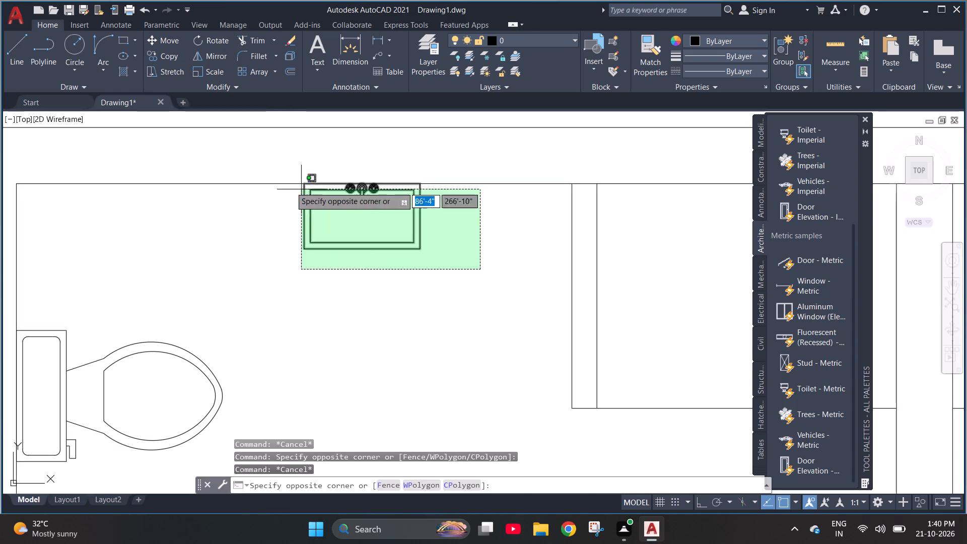
pyautogui.click(268, 191)
pyautogui.write('co')
pyautogui.press('Return')
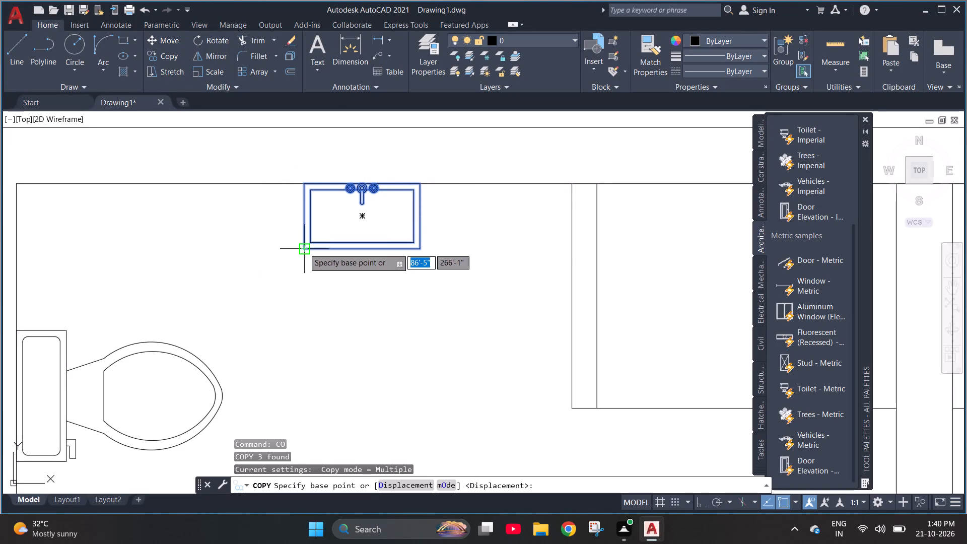
pyautogui.click(304, 248)
pyautogui.scroll(-4, 234, 261)
pyautogui.scroll(-1, 266, 196)
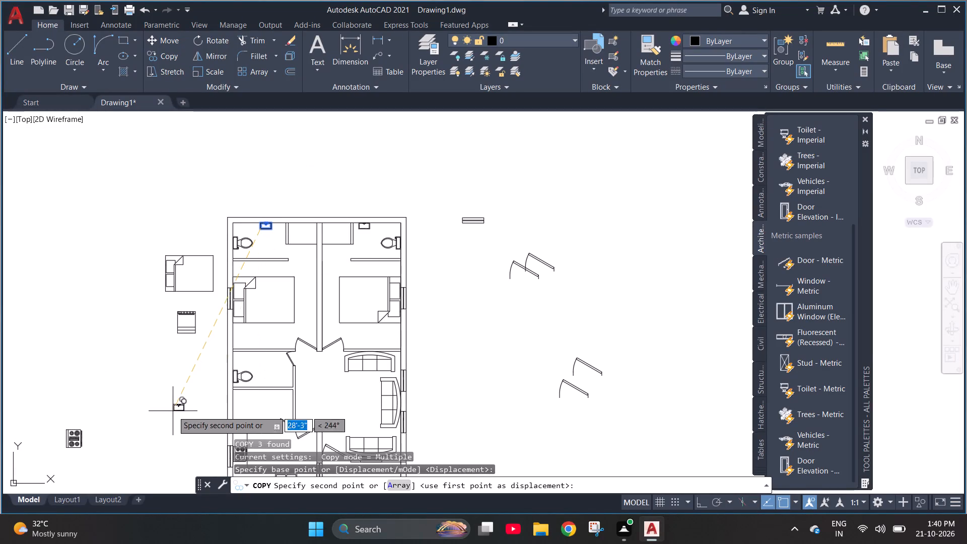
pyautogui.click(172, 417)
pyautogui.press('Escape')
# Rotate the washbasin copy outside the plan with its faucet 180° about its northeast corner, with Ortho on.
pyautogui.moveTo(203, 428); pyautogui.dragTo(196, 418)
pyautogui.click(155, 363)
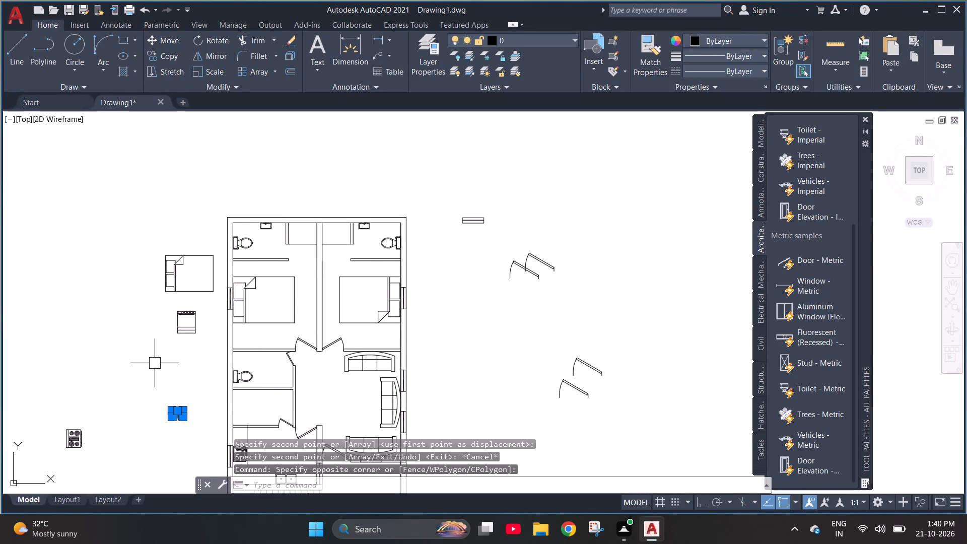
pyautogui.write('ro')
pyautogui.press('Return')
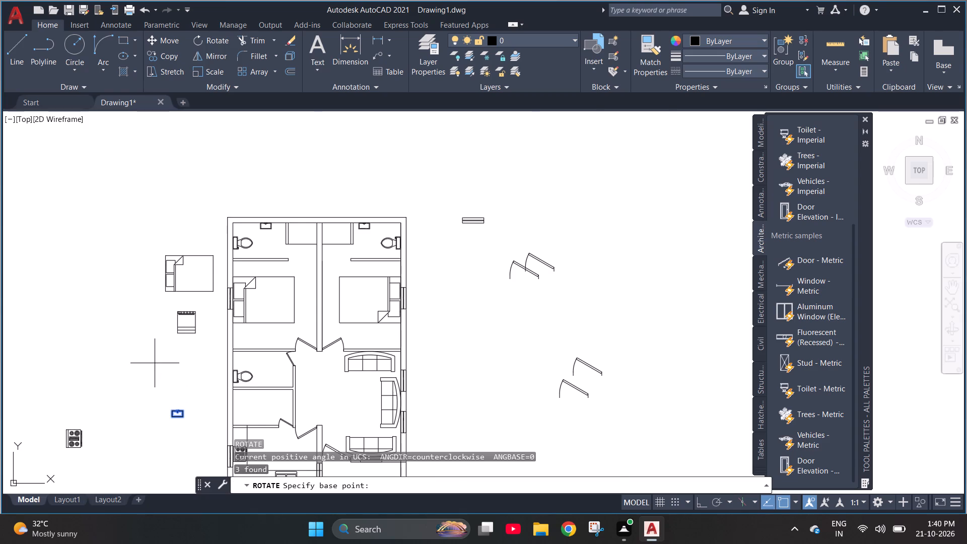
pyautogui.scroll(3, 197, 424)
pyautogui.scroll(-1, 332, 375)
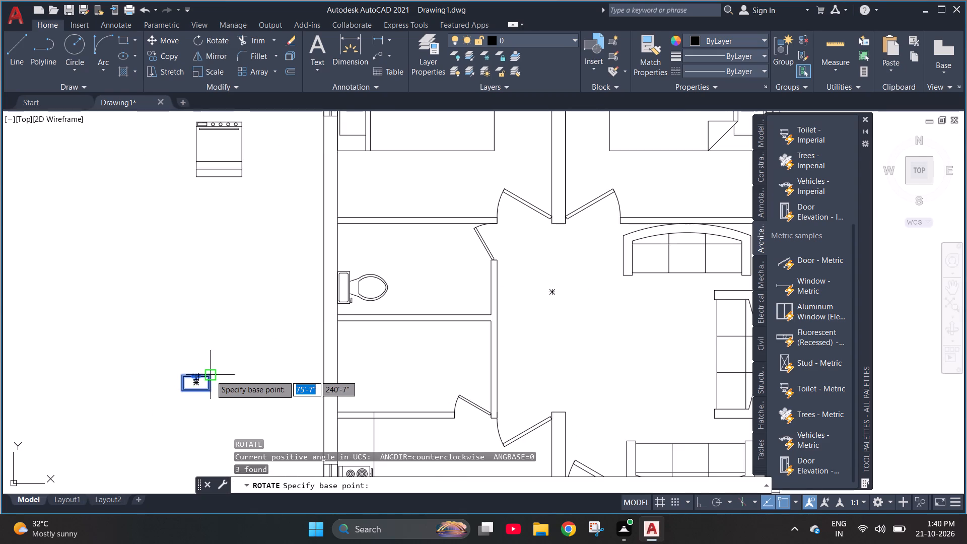
pyautogui.scroll(3, 210, 375)
pyautogui.click(212, 377)
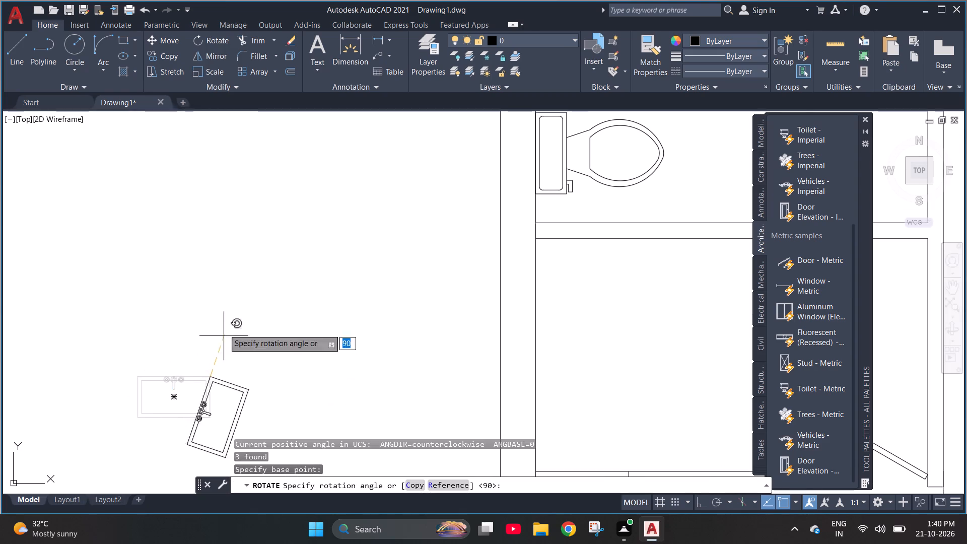
pyautogui.press('F8')
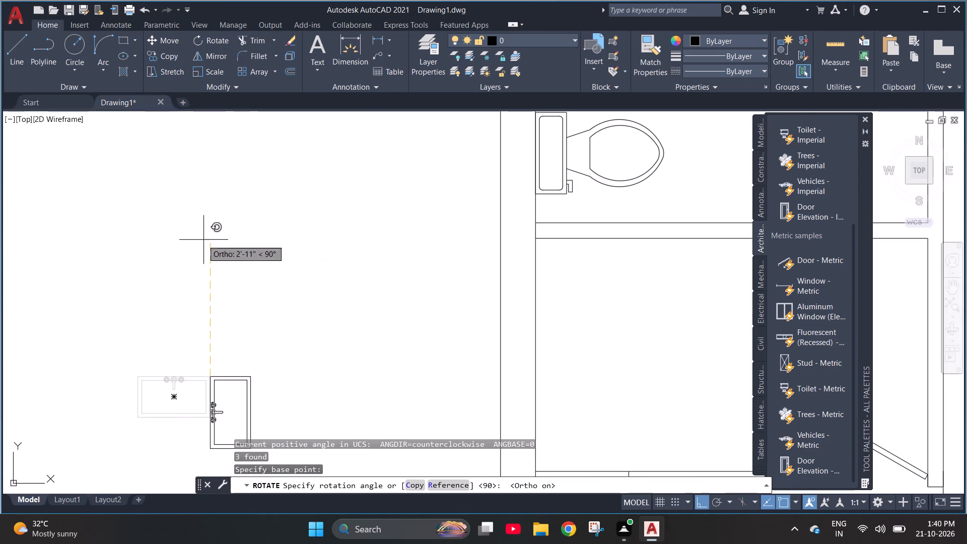
pyautogui.click(115, 383)
pyautogui.press('Escape')
# Copy the rotated washbasin with its faucet from outside the plan into the middle toilet room's southeast corner, with Ortho off.
pyautogui.moveTo(359, 413); pyautogui.dragTo(349, 402)
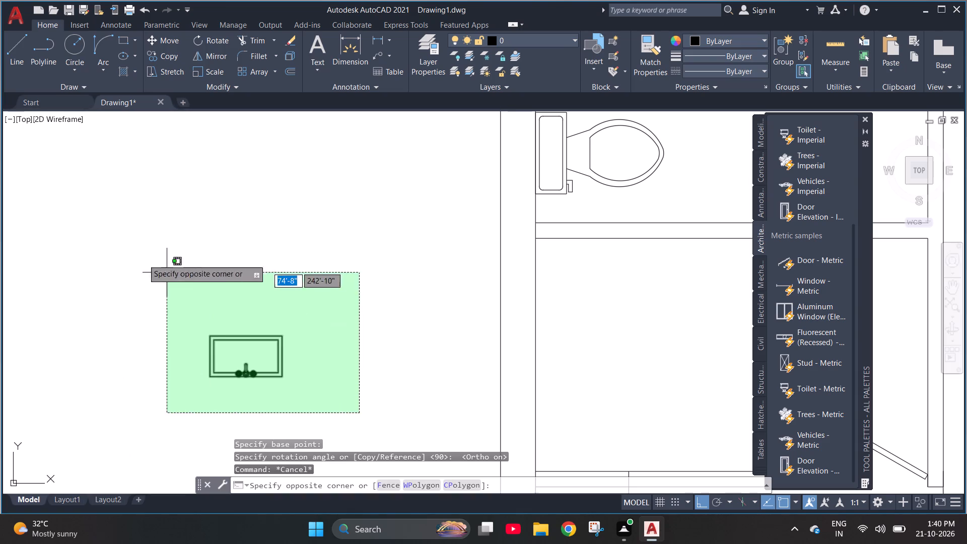
pyautogui.click(143, 259)
pyautogui.write('co')
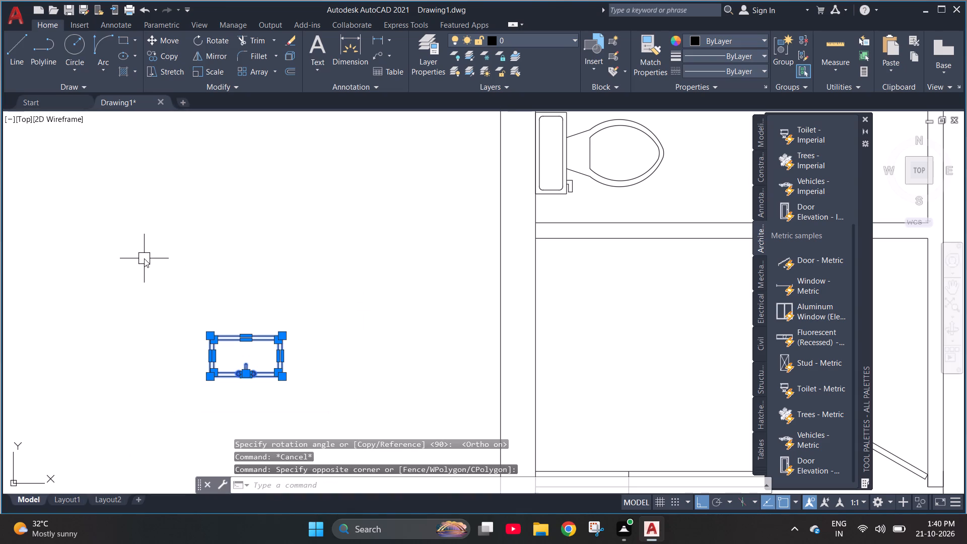
pyautogui.press('Return')
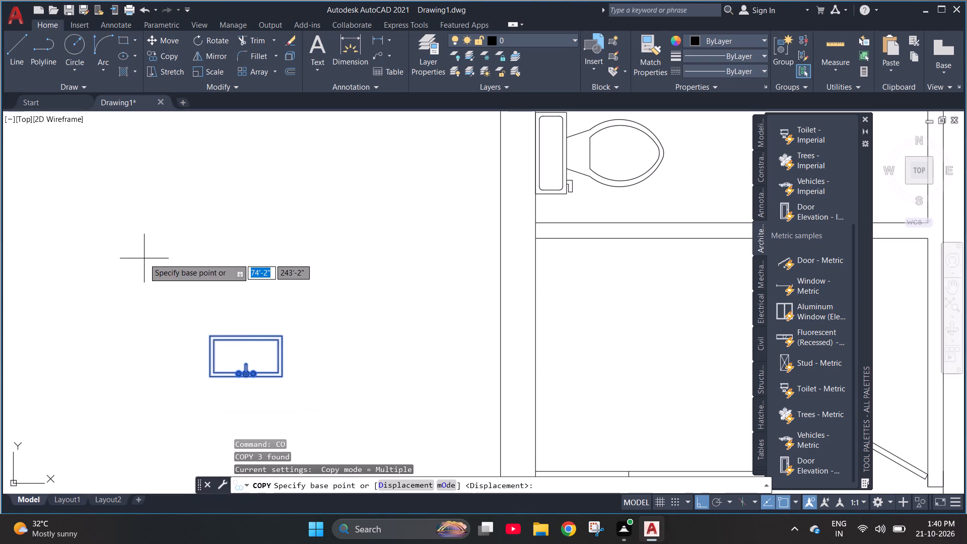
pyautogui.click(282, 374)
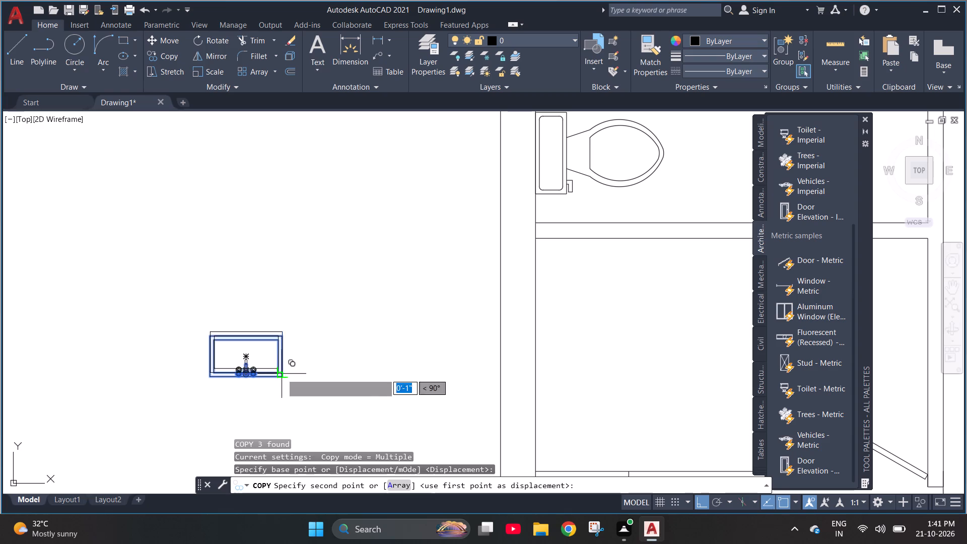
pyautogui.scroll(-1, 218, 328)
pyautogui.press('F8')
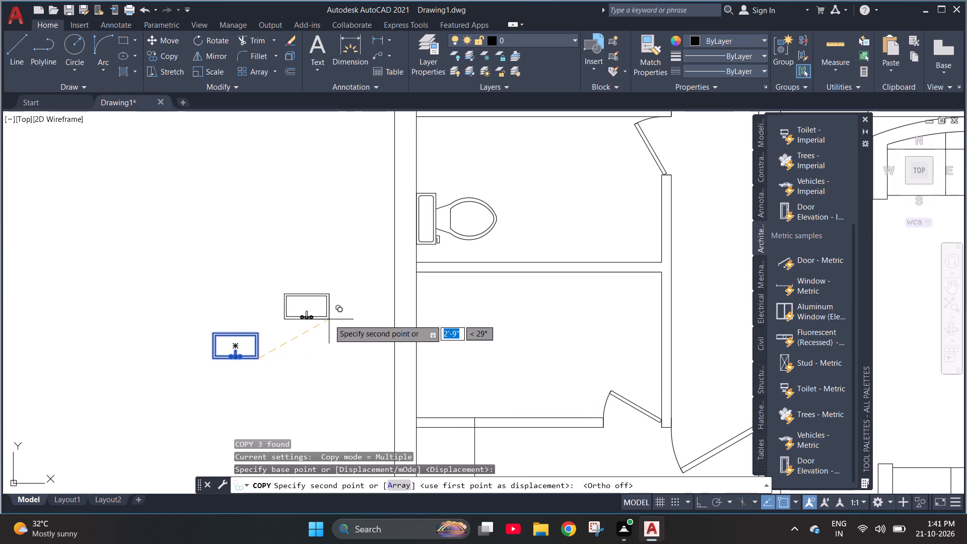
pyautogui.scroll(-1, 307, 323)
pyautogui.scroll(3, 519, 275)
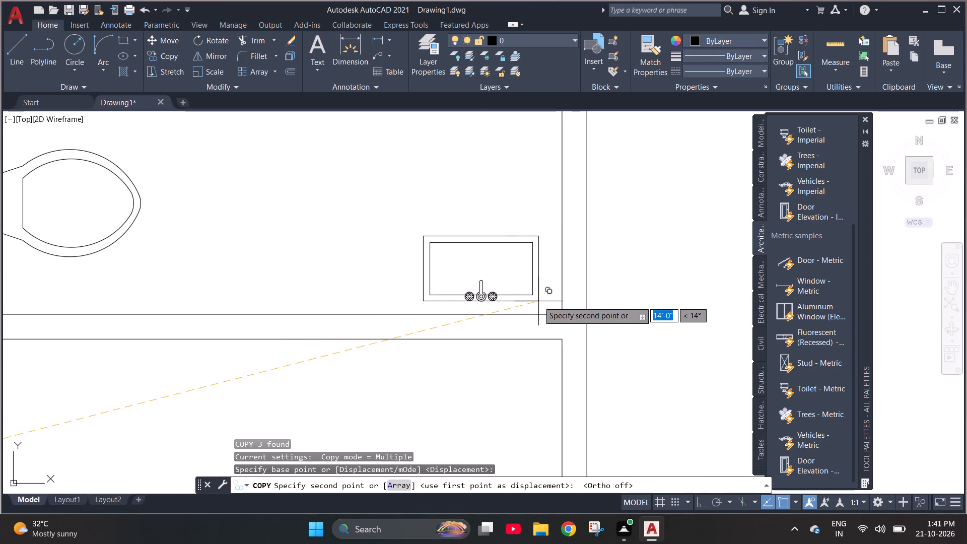
pyautogui.scroll(2, 538, 301)
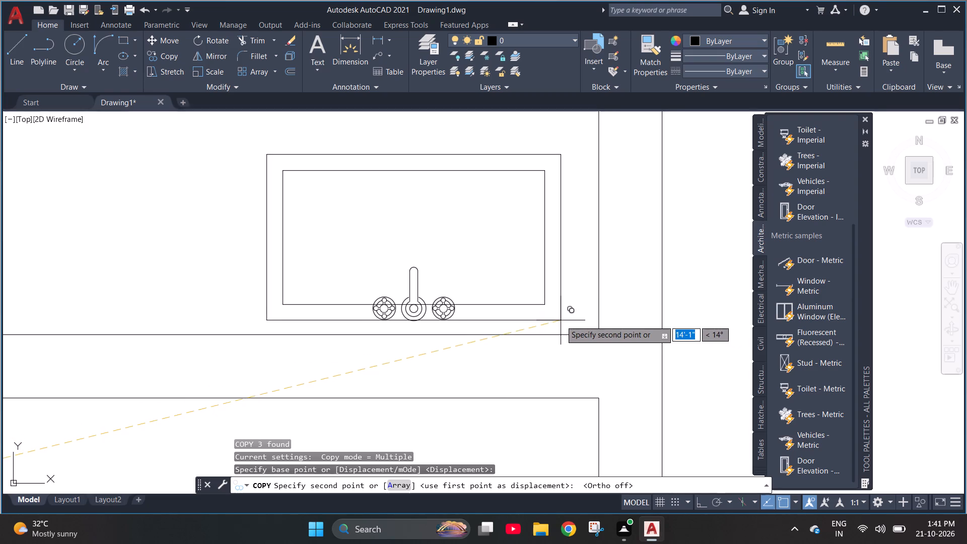
pyautogui.click(557, 319)
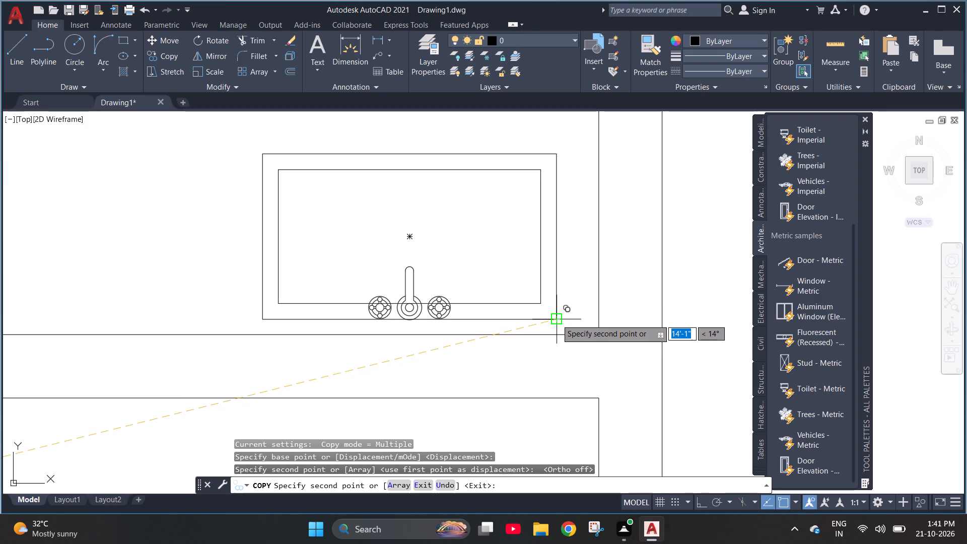
pyautogui.press('Escape')
pyautogui.press('Escape')
pyautogui.press('Escape')
# Look through the House Designer blocks in DesignCenter for another bathroom fixture.
pyautogui.scroll(-1, 387, 345)
pyautogui.scroll(-2, 488, 345)
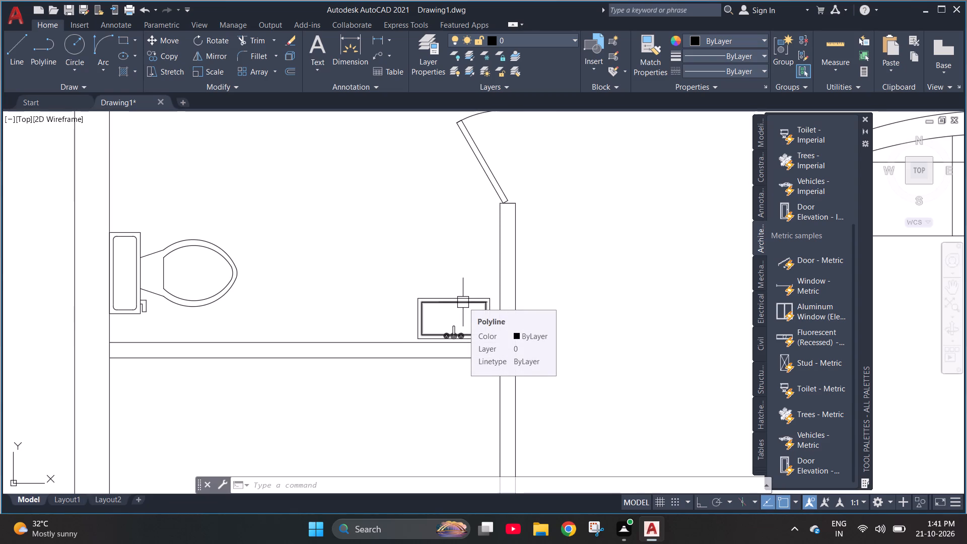
pyautogui.press('Escape')
pyautogui.press('Escape')
pyautogui.write('dc')
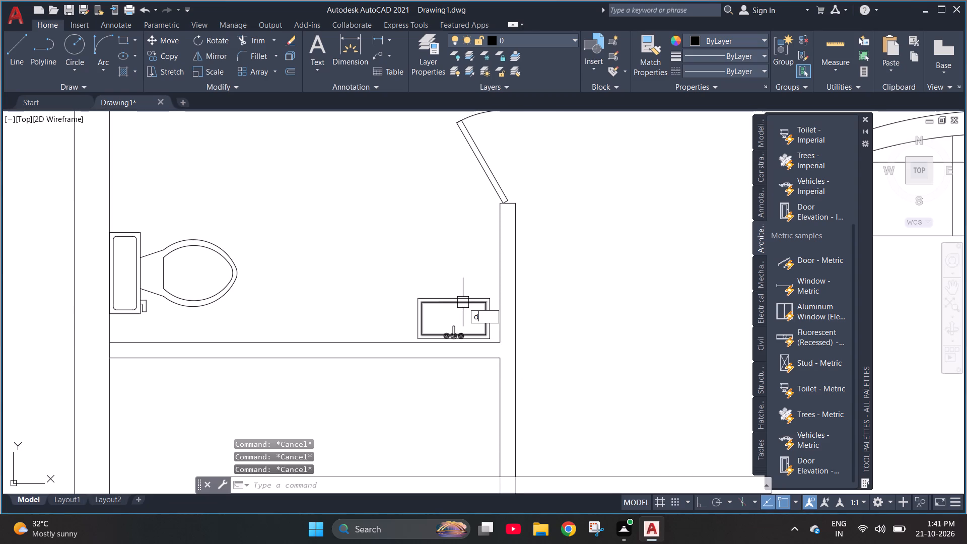
pyautogui.press('space')
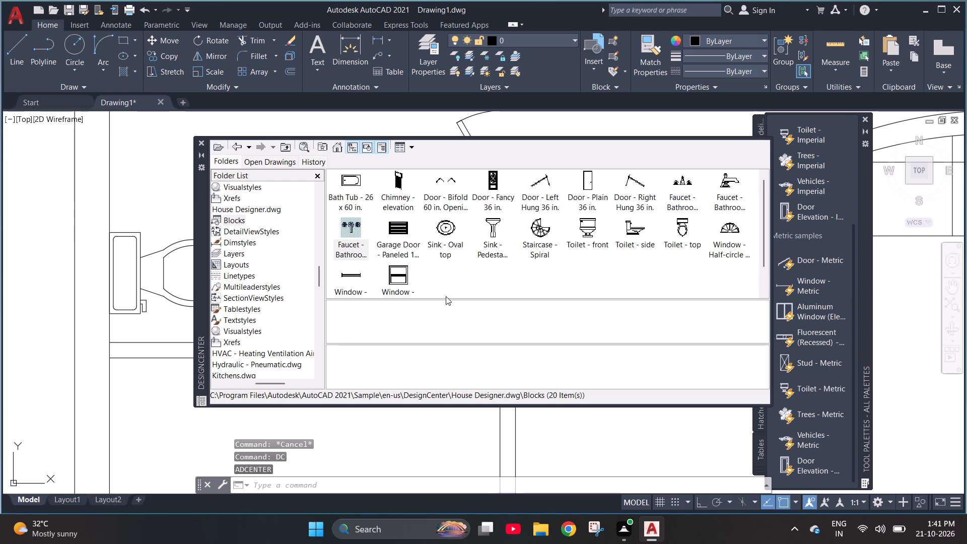
pyautogui.scroll(-1, 468, 251)
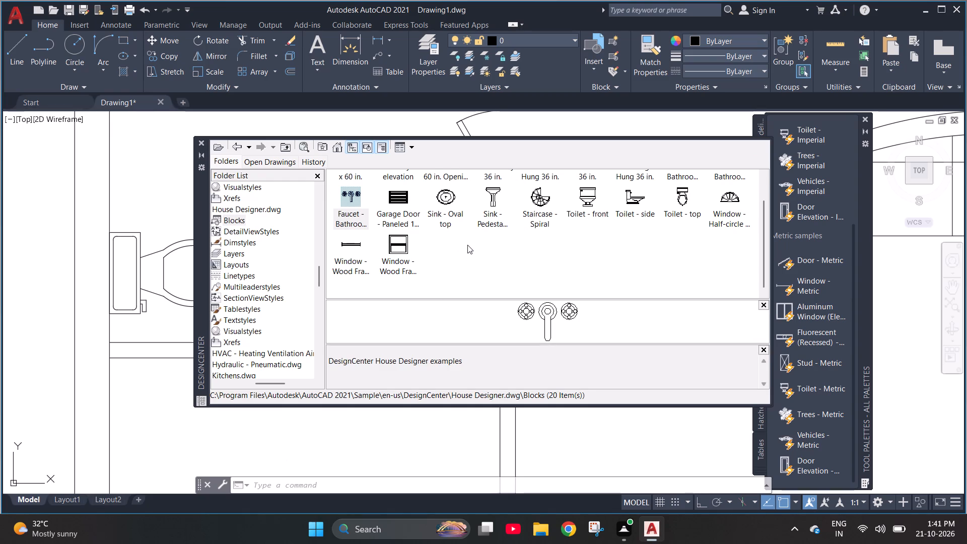
pyautogui.scroll(1, 467, 245)
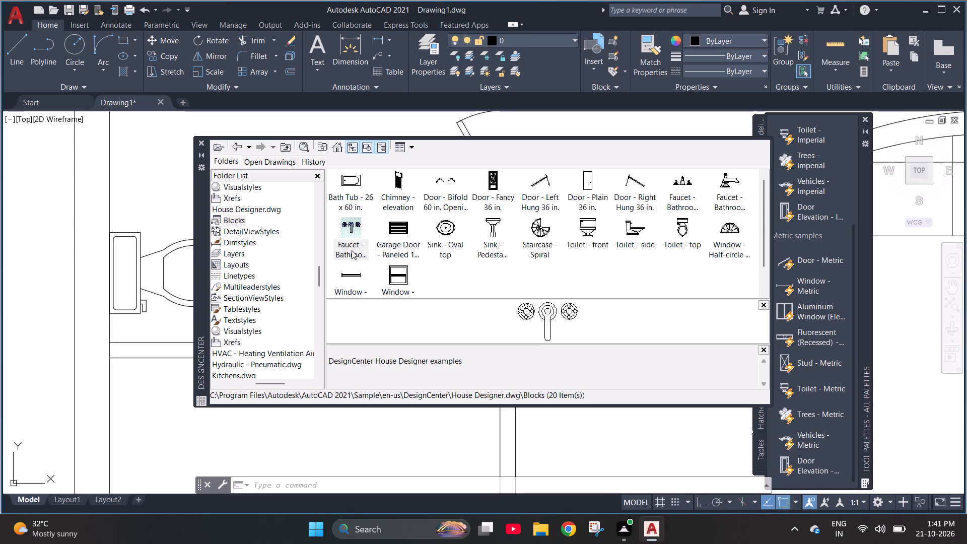
pyautogui.click(460, 278)
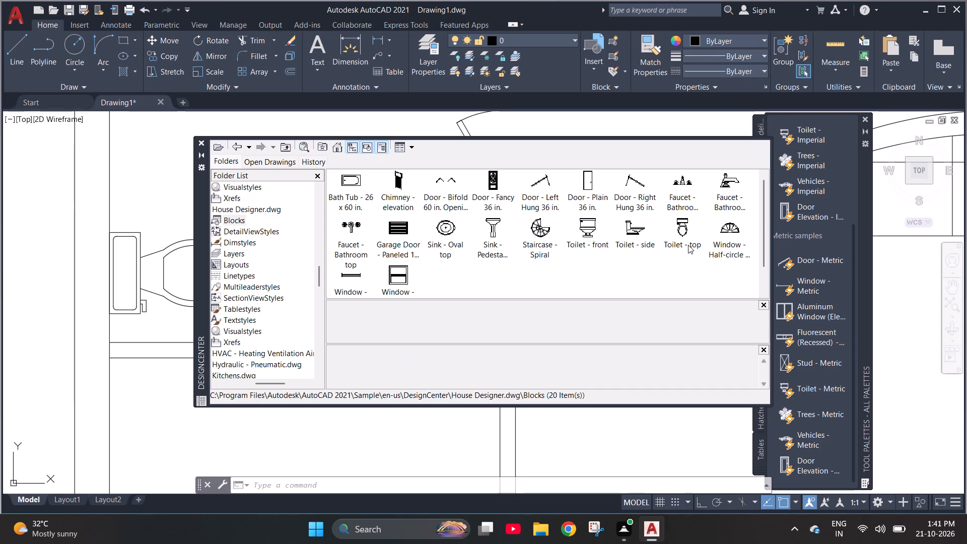
pyautogui.press('Escape')
pyautogui.press('Escape')
pyautogui.click(203, 142)
# Draw a vertical line about 9" long up from the toilet room's south wall, between toilet and washbasin, with Ortho on.
pyautogui.write('``')
pyautogui.write('l')
pyautogui.press('space')
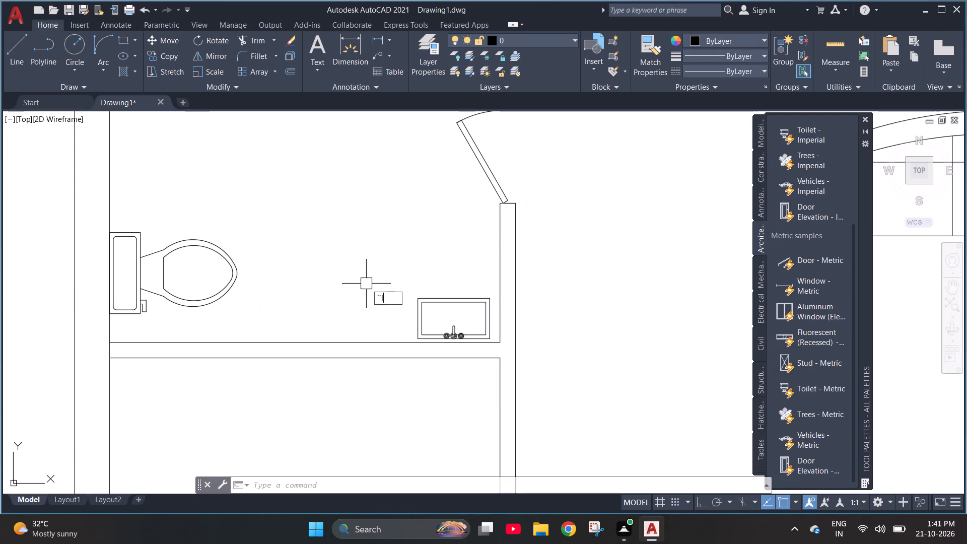
pyautogui.press('Escape')
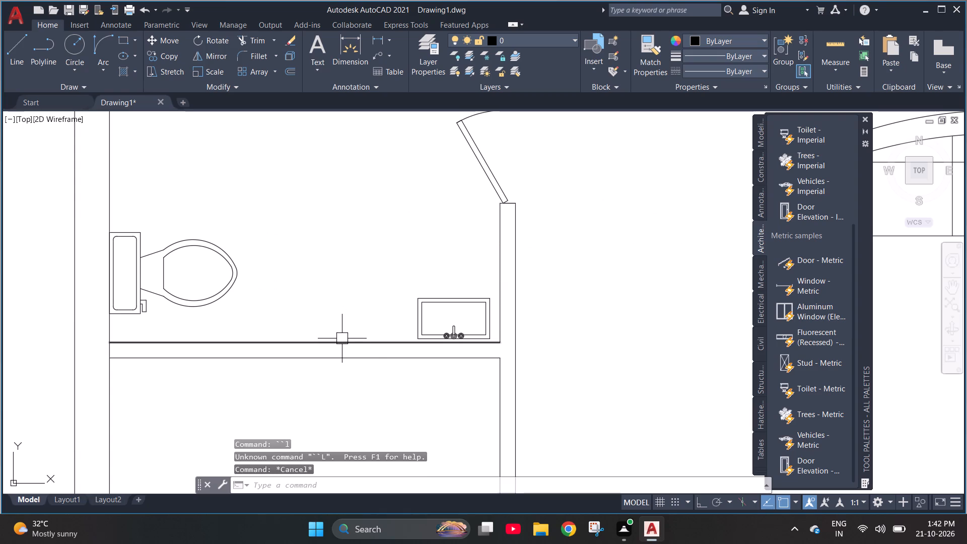
pyautogui.press('l')
pyautogui.press('space')
pyautogui.click(347, 339)
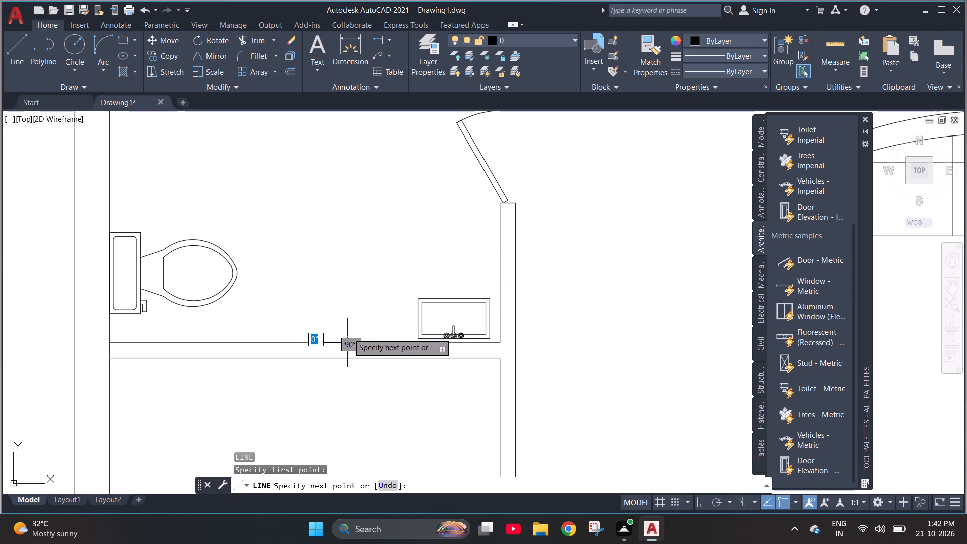
pyautogui.click(341, 263)
pyautogui.hotkey('ctrl', 'z')
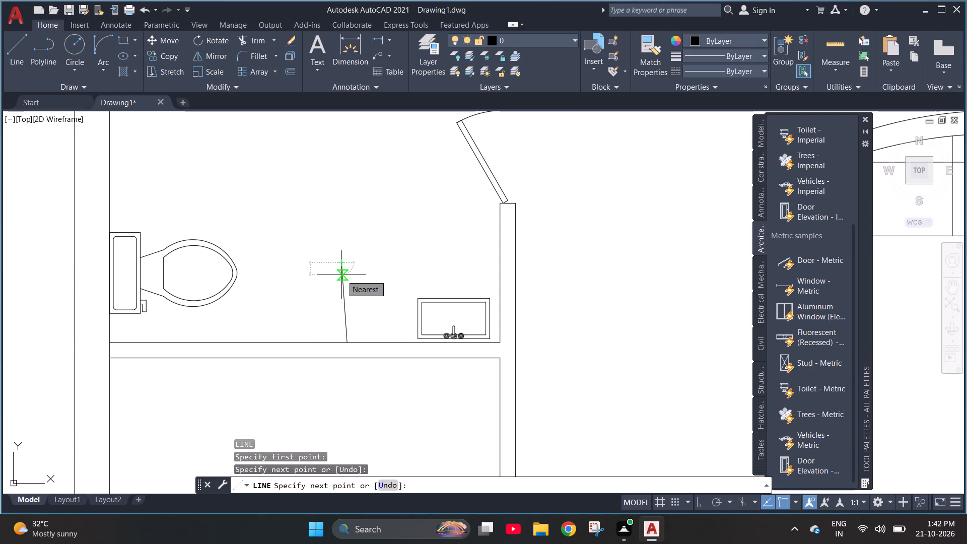
pyautogui.press('F8')
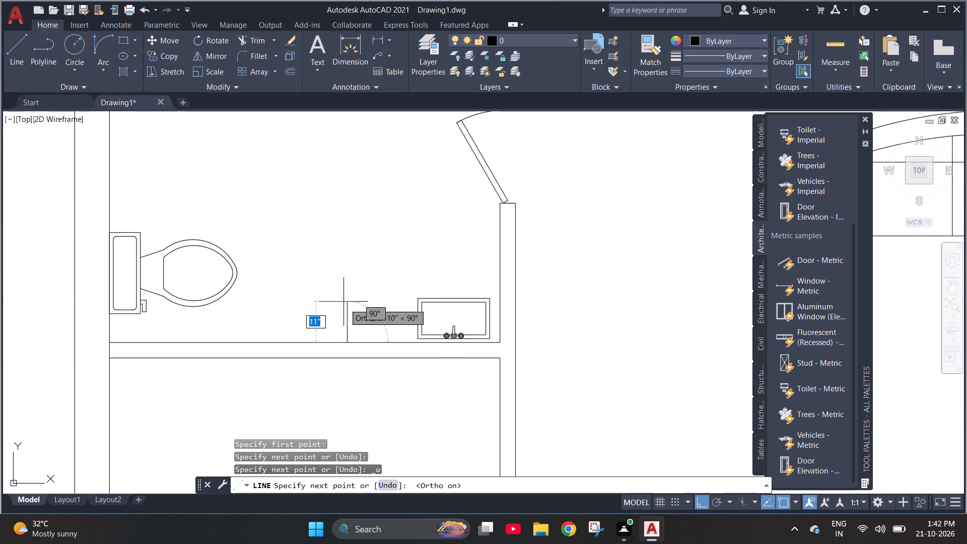
pyautogui.click(349, 309)
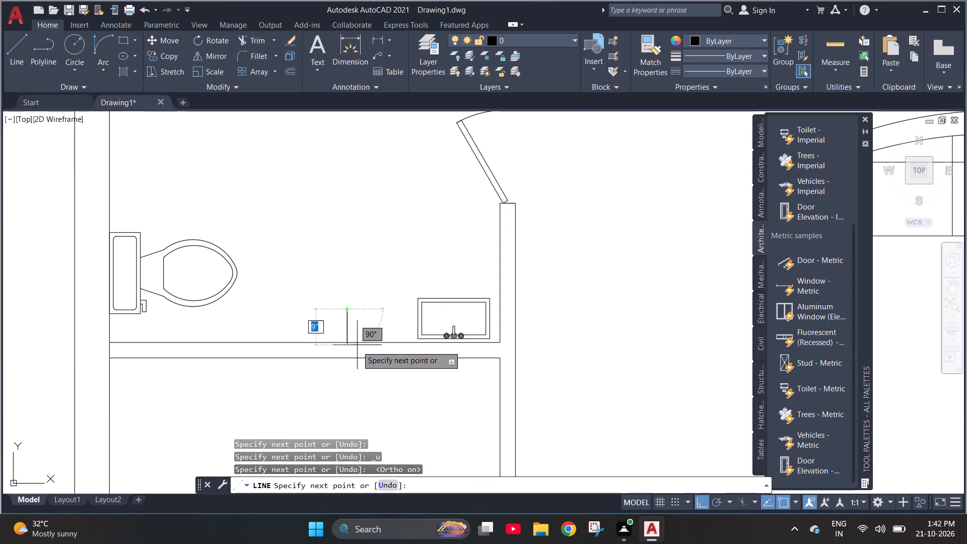
pyautogui.press('Escape')
# Offset the short vertical line 2" to the west.
pyautogui.press('o')
pyautogui.press('Return')
pyautogui.write('2"')
pyautogui.press('Return')
pyautogui.click(343, 322)
pyautogui.moveTo(336, 324); pyautogui.dragTo(341, 324)
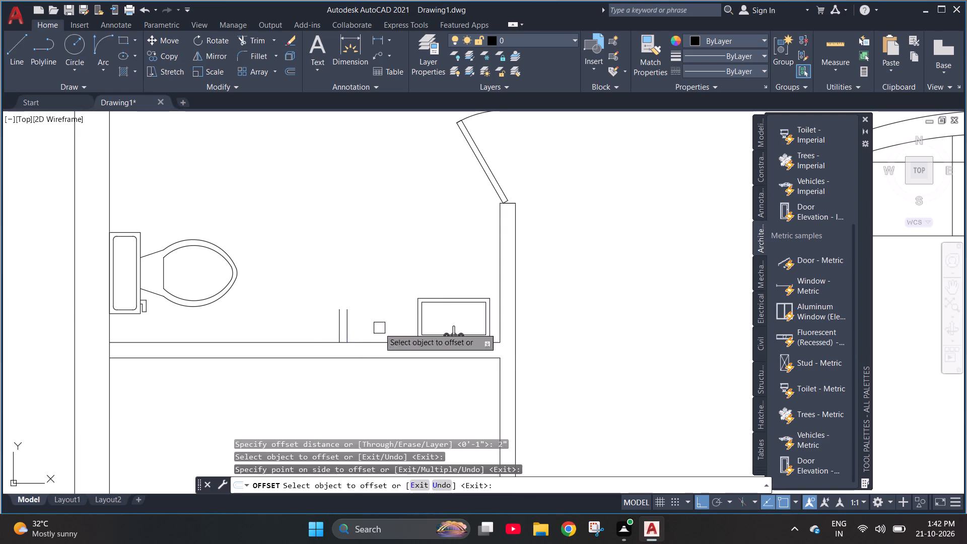
pyautogui.write('```')
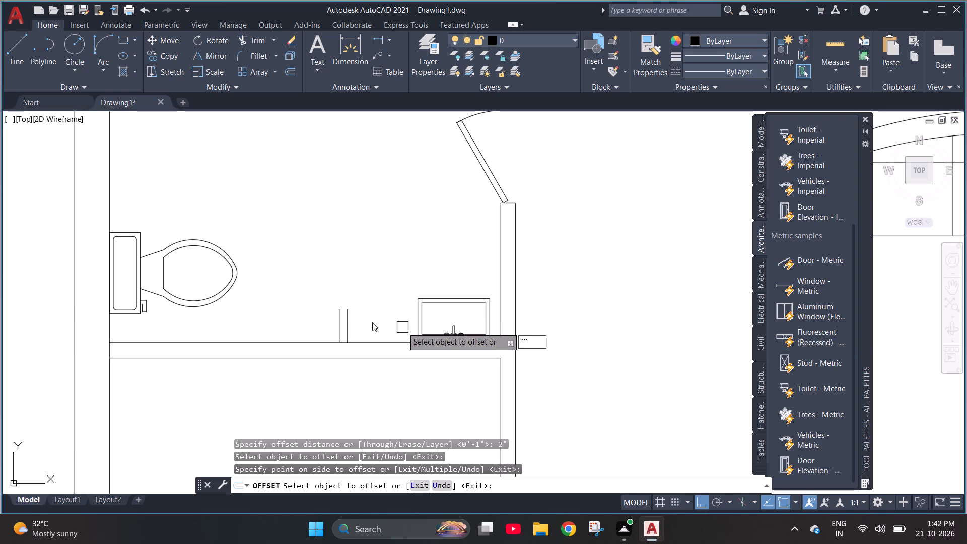
pyautogui.scroll(3, 348, 306)
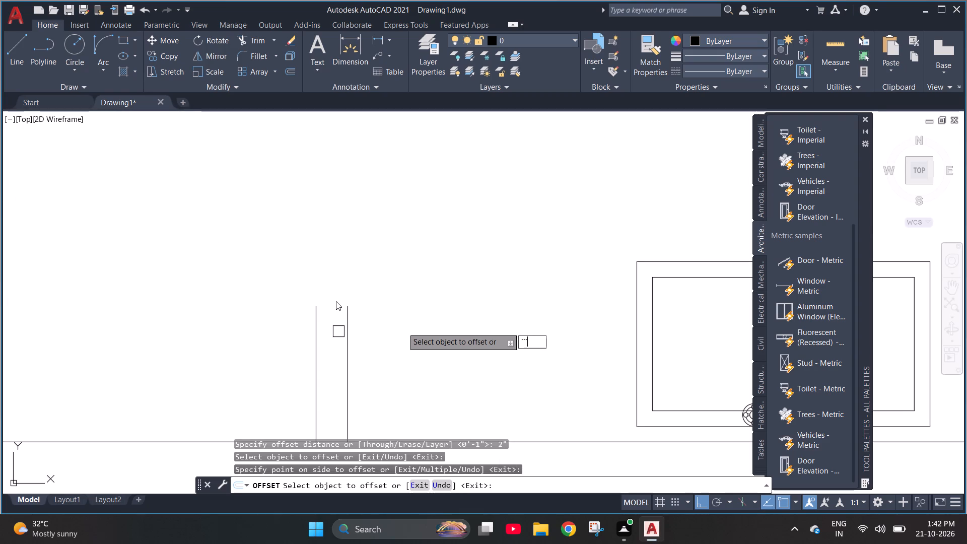
pyautogui.press('Escape')
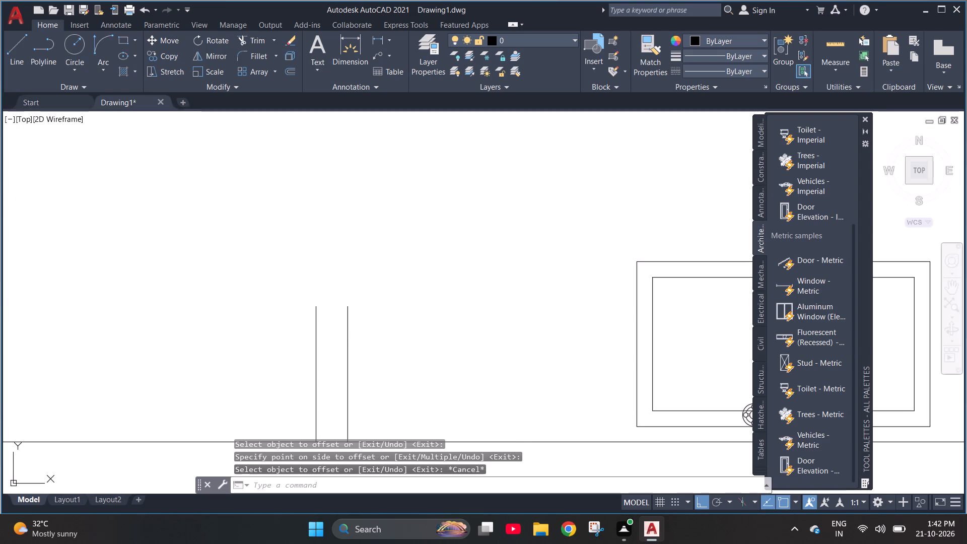
# Join the upper ends of the two vertical lines with a pointed tip about 4" high, with Ortho off.
pyautogui.press('l')
pyautogui.press('space')
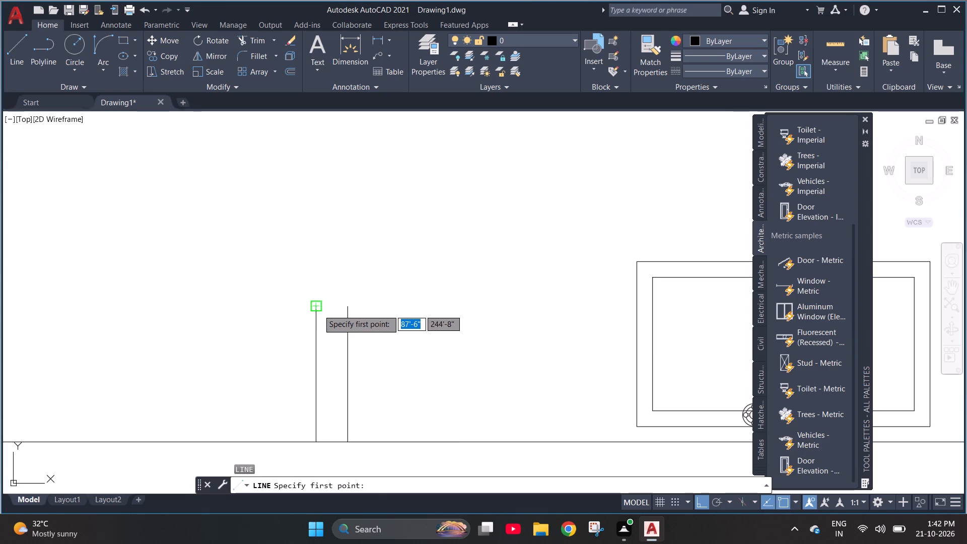
pyautogui.click(318, 310)
pyautogui.press('F8')
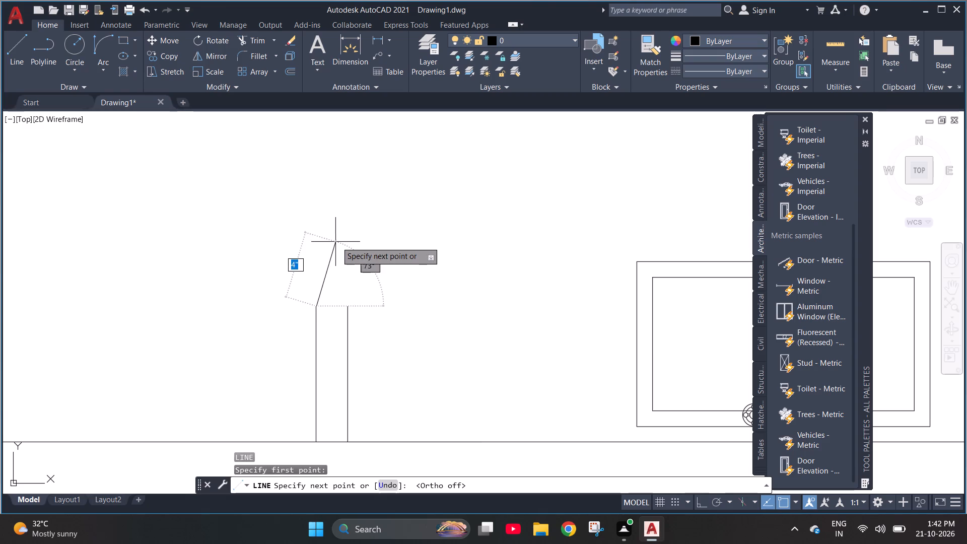
pyautogui.click(331, 242)
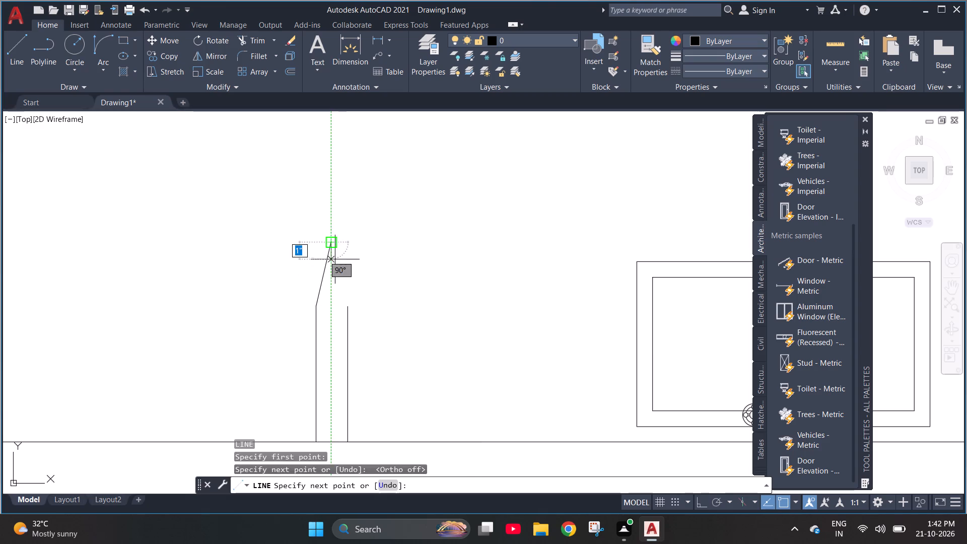
pyautogui.click(349, 314)
pyautogui.press('Escape')
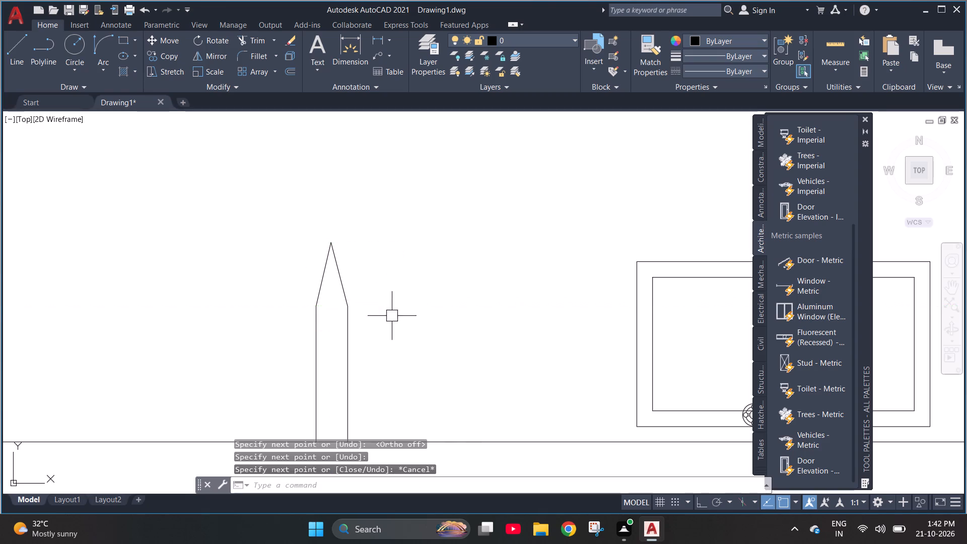
# Draw a freehand circle centred on the tip's apex, reaching down just past the tip's base onto the two vertical lines.
pyautogui.scroll(-3, 396, 320)
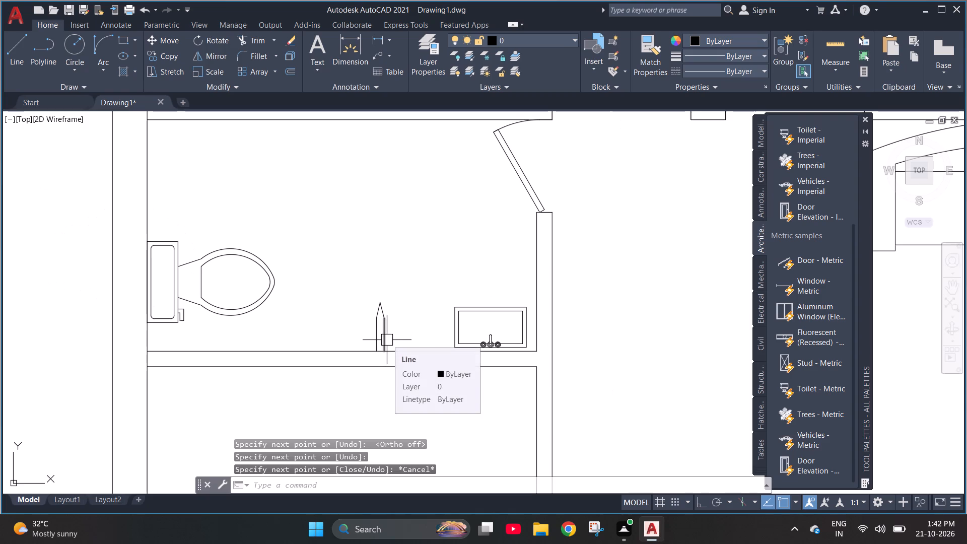
pyautogui.scroll(2, 385, 341)
pyautogui.write('c')
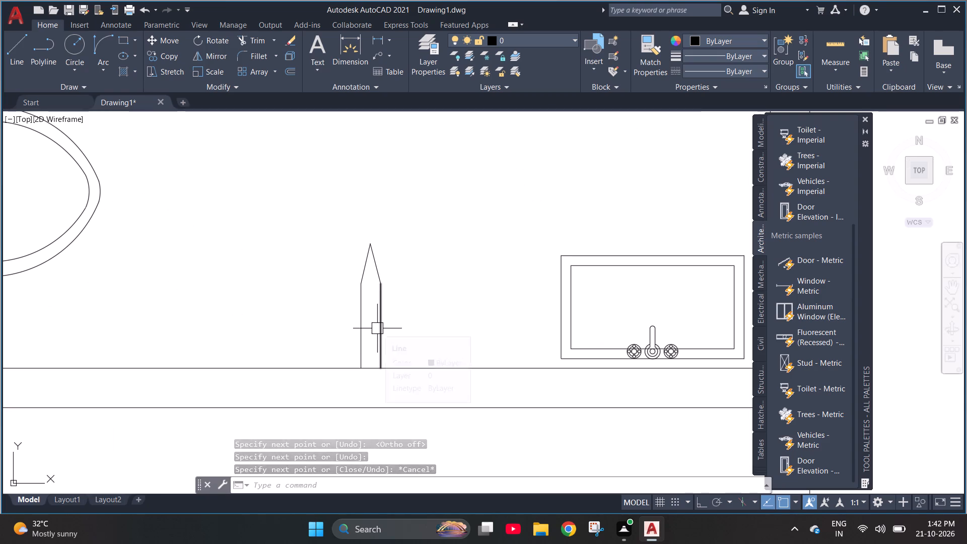
pyautogui.press('space')
pyautogui.click(369, 244)
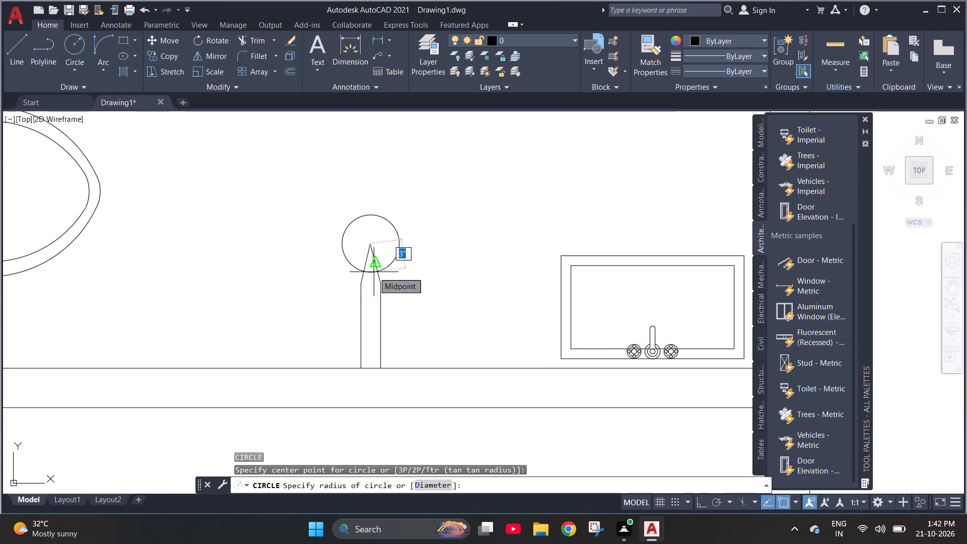
pyautogui.click(384, 295)
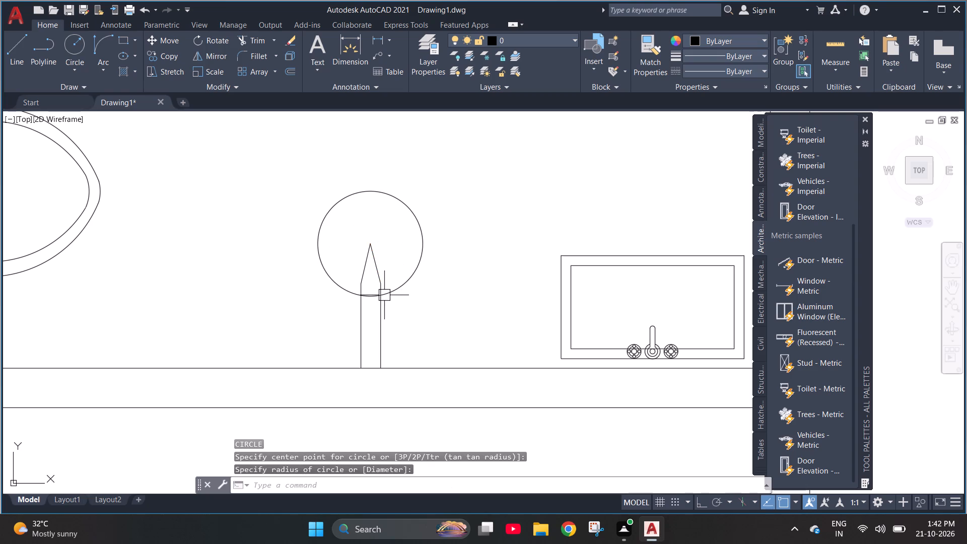
pyautogui.press('Escape')
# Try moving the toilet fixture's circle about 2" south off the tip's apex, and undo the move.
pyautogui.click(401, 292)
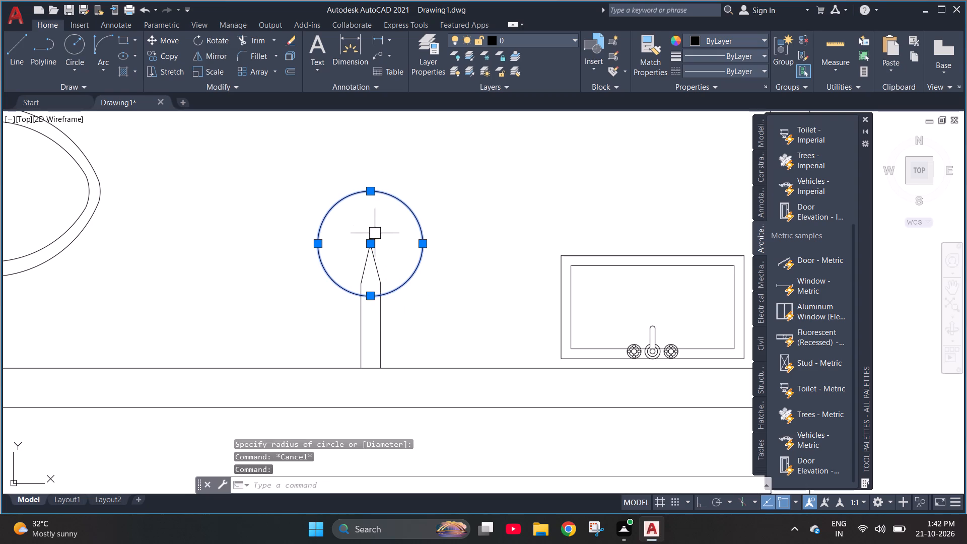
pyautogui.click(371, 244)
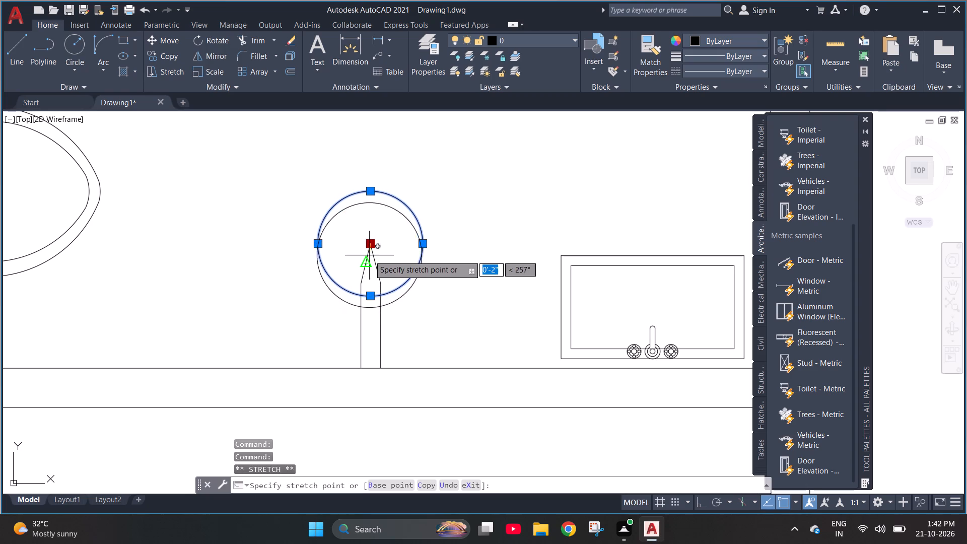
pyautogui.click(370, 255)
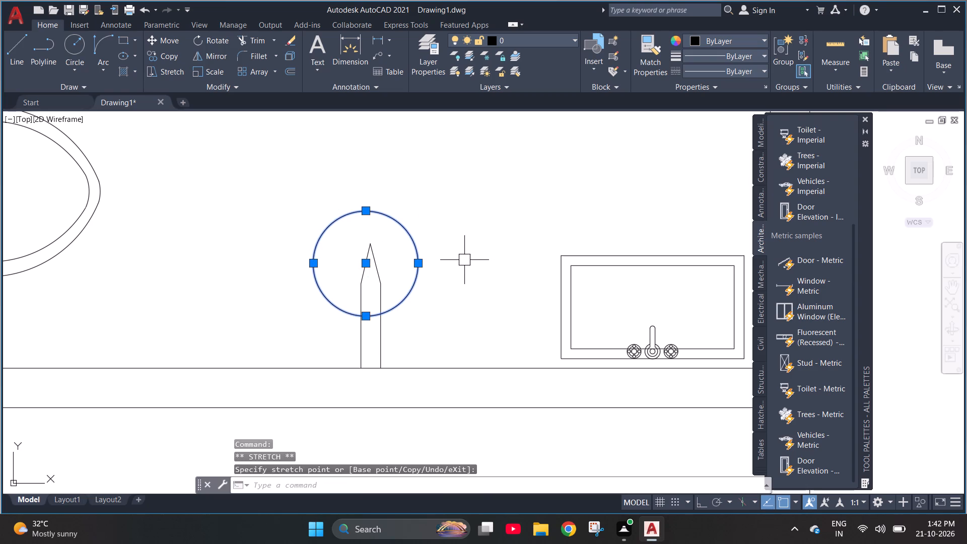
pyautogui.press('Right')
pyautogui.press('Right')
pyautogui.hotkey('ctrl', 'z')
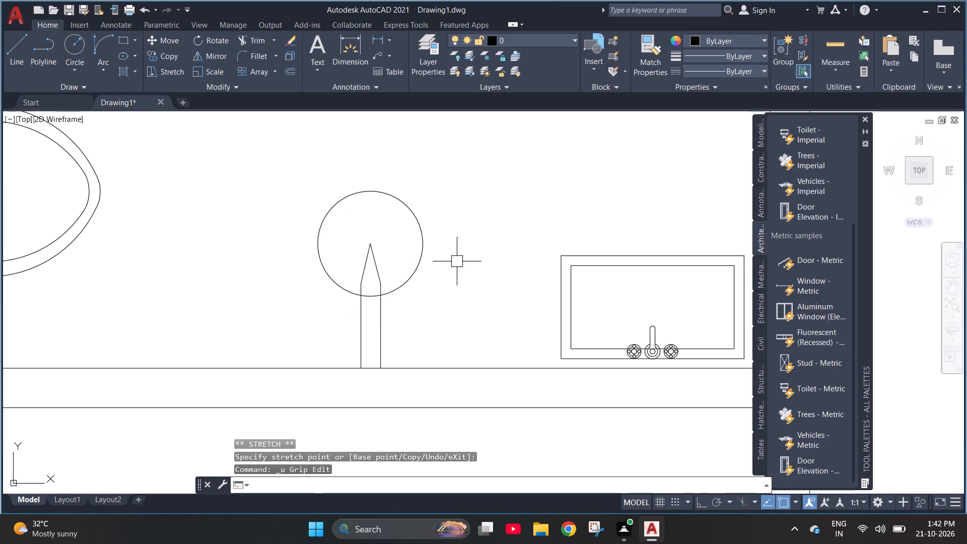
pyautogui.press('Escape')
# Switch the tool palettes to the hatch patterns.
pyautogui.scroll(-6, 455, 261)
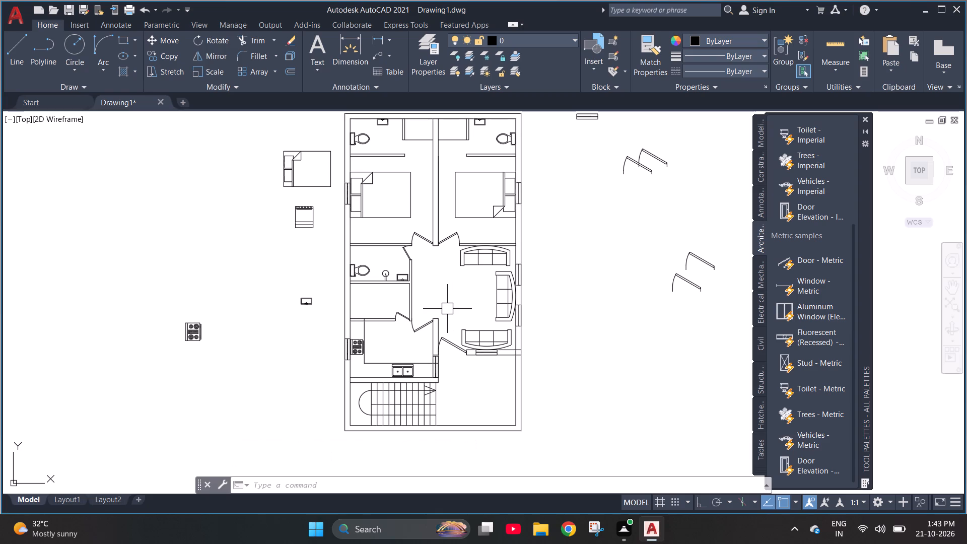
pyautogui.press('Escape')
pyautogui.press('Escape')
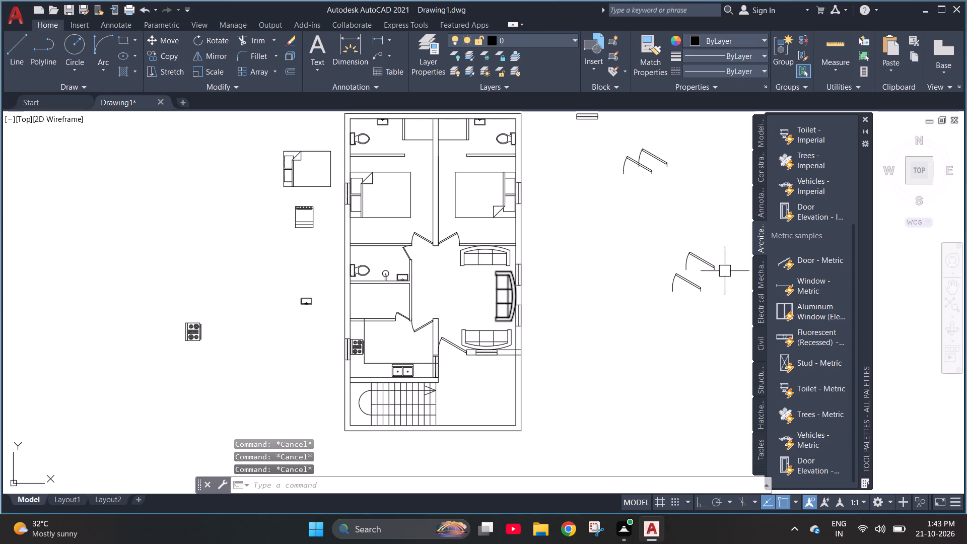
pyautogui.click(763, 425)
pyautogui.click(768, 391)
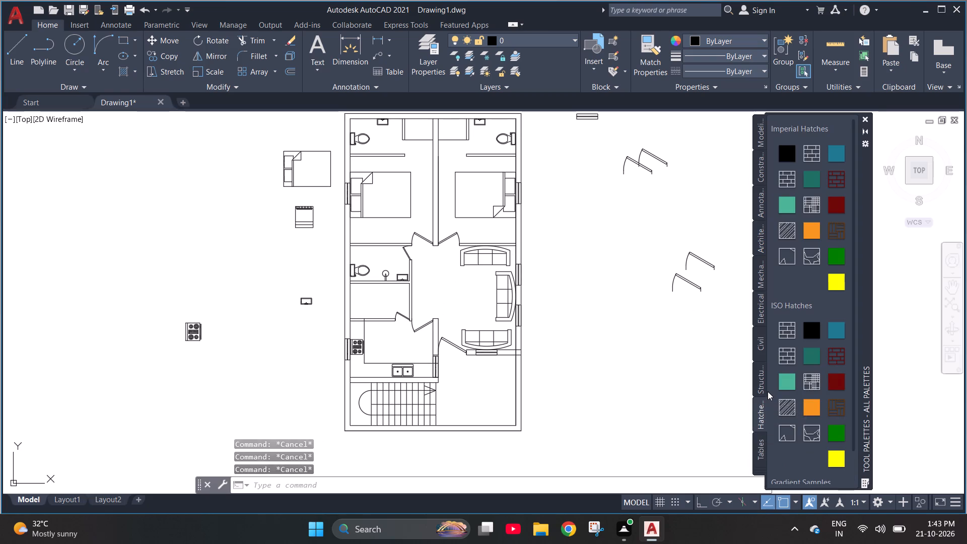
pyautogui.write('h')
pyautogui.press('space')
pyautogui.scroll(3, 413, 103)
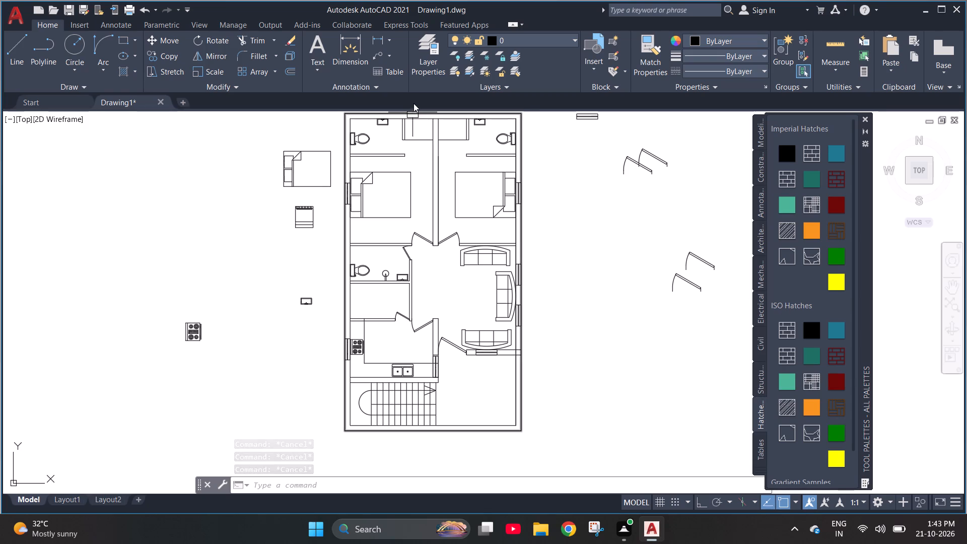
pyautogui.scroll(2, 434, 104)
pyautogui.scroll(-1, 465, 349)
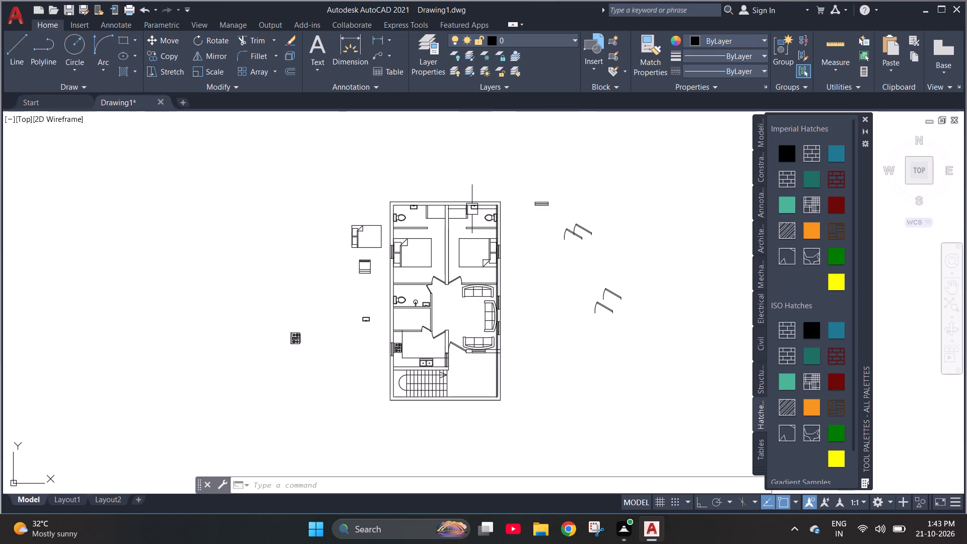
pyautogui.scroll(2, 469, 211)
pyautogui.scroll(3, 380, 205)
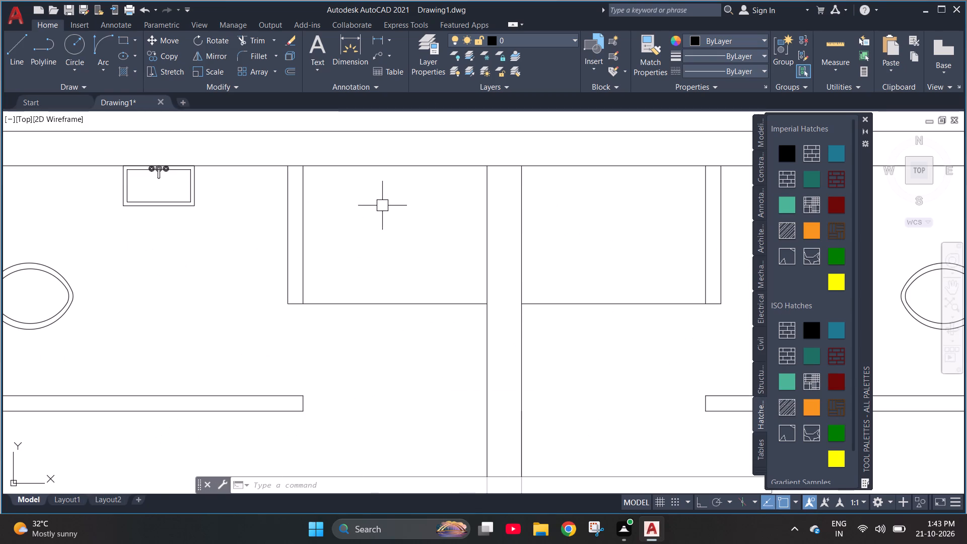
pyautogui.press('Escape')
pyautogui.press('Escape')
# Trim the north wall's inner line where the central bedroom wall and the two short closet walls meet it.
pyautogui.write('tr')
pyautogui.press('space')
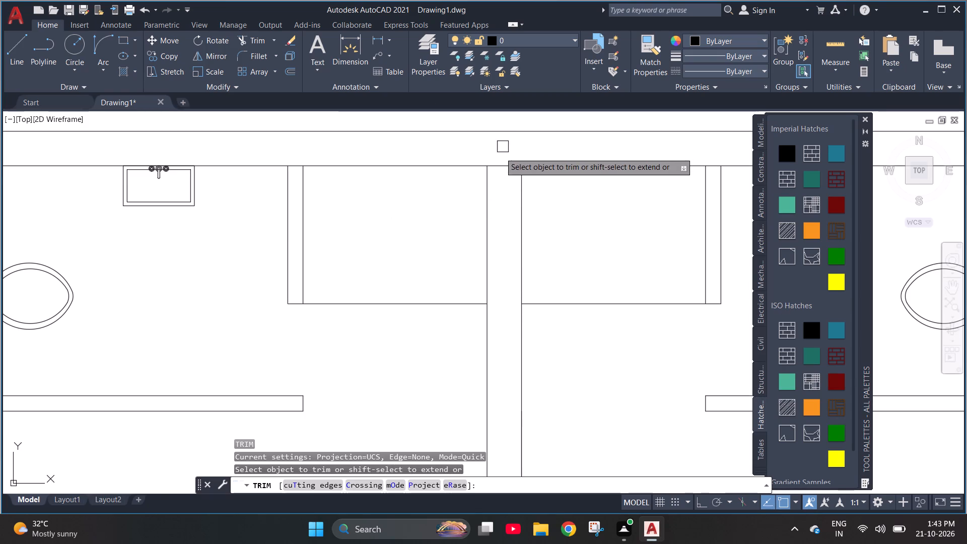
pyautogui.click(501, 170)
pyautogui.scroll(-2, 492, 244)
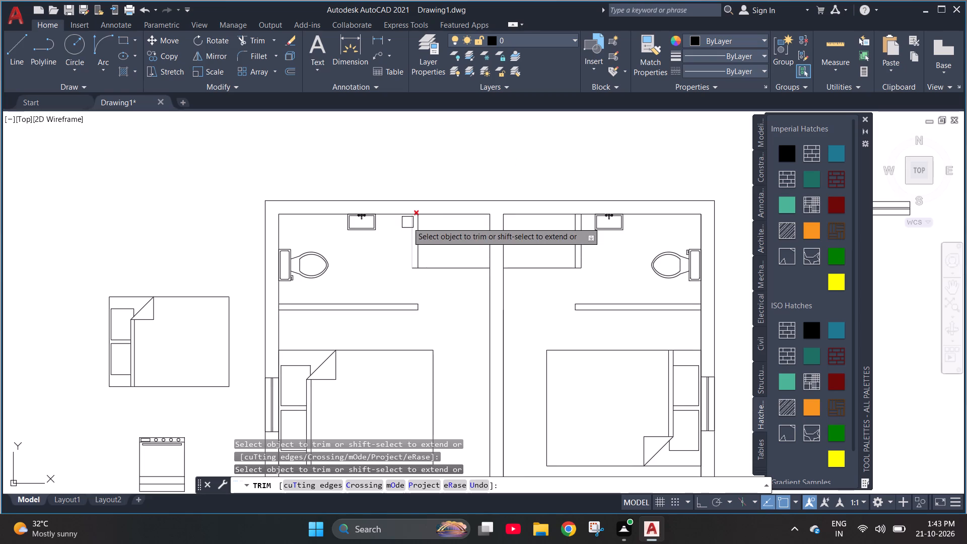
pyautogui.scroll(3, 583, 228)
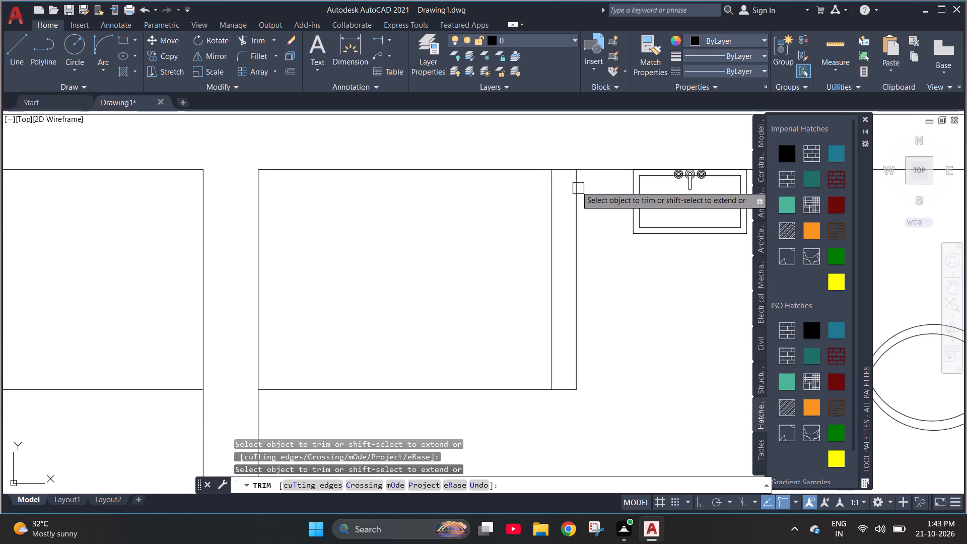
pyautogui.click(564, 170)
pyautogui.scroll(-1, 569, 239)
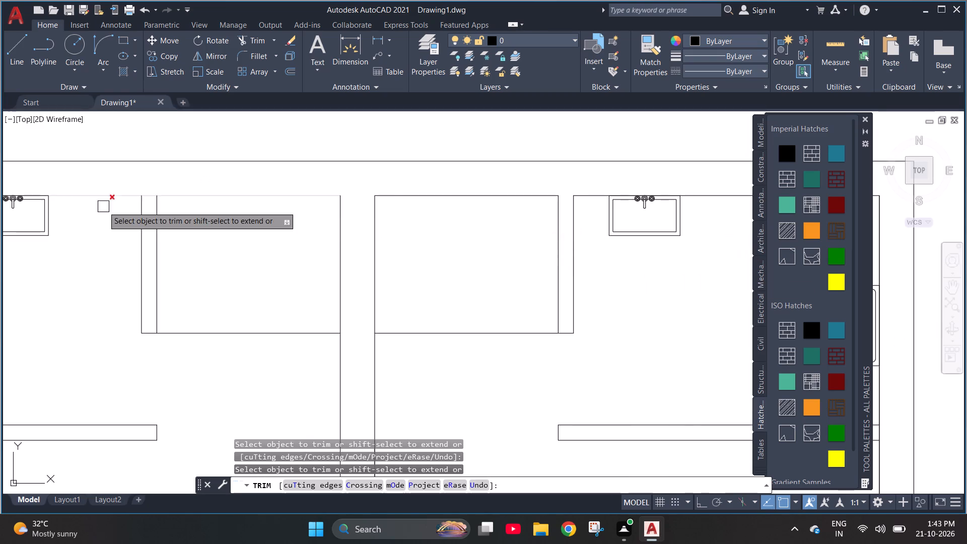
pyautogui.scroll(2, 140, 191)
pyautogui.click(161, 204)
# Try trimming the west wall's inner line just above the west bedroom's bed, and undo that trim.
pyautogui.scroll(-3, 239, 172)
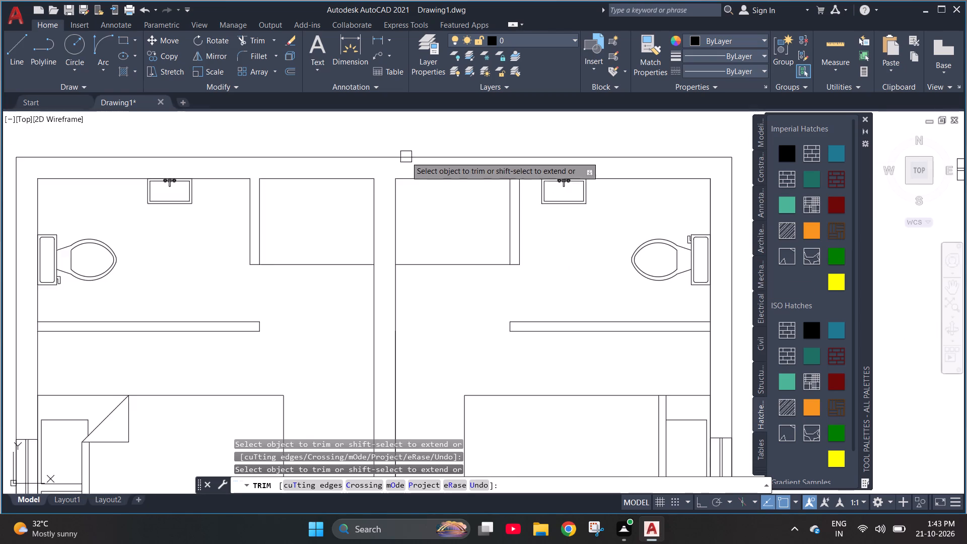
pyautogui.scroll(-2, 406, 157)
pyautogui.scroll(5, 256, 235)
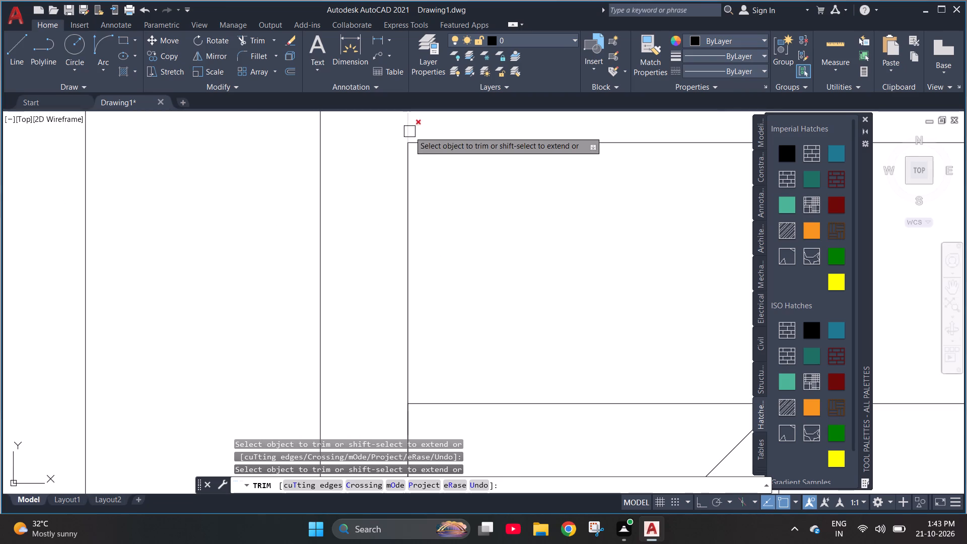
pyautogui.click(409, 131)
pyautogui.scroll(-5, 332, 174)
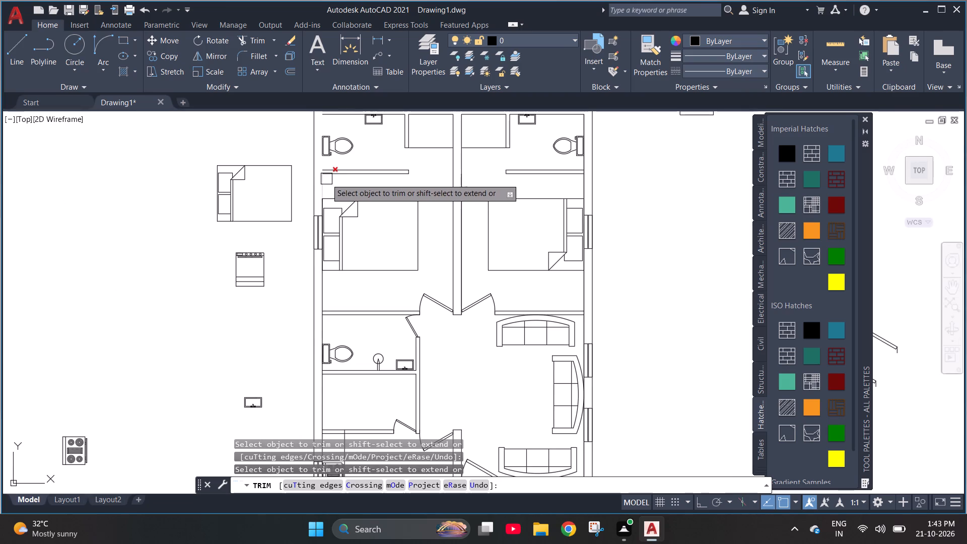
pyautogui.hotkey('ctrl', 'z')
# Trim the west and east walls' inner lines where the two northern toilet partitions meet them.
pyautogui.scroll(-4, 525, 315)
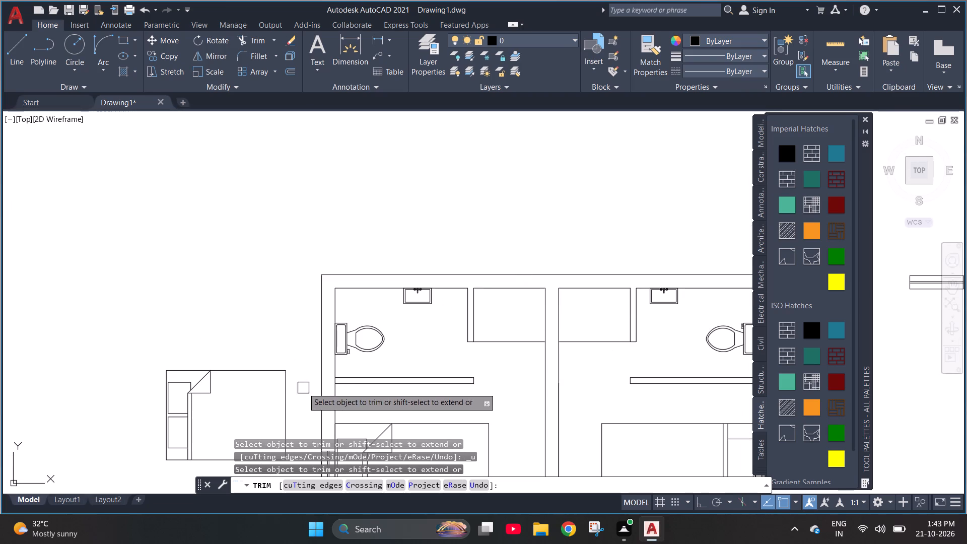
pyautogui.scroll(4, 327, 384)
pyautogui.click(369, 366)
pyautogui.scroll(-4, 312, 327)
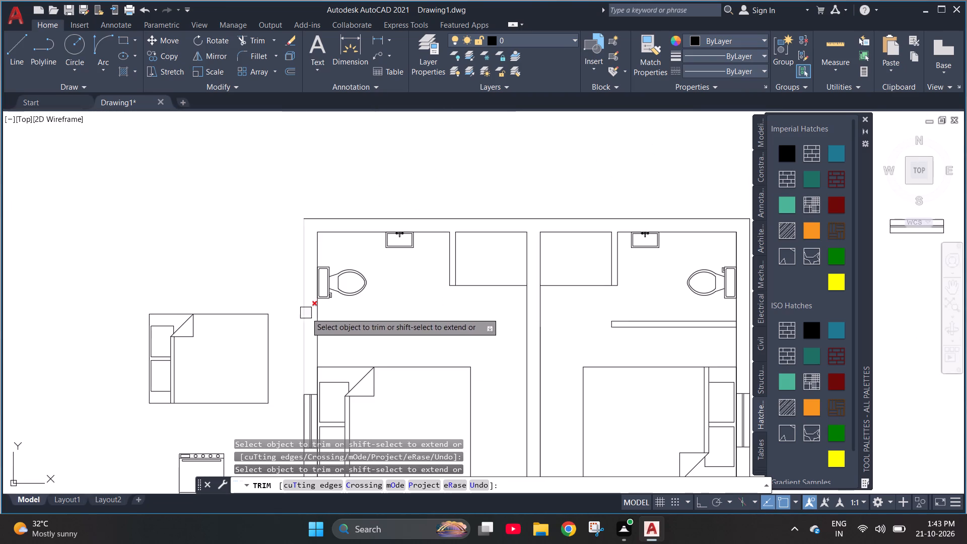
pyautogui.scroll(4, 737, 325)
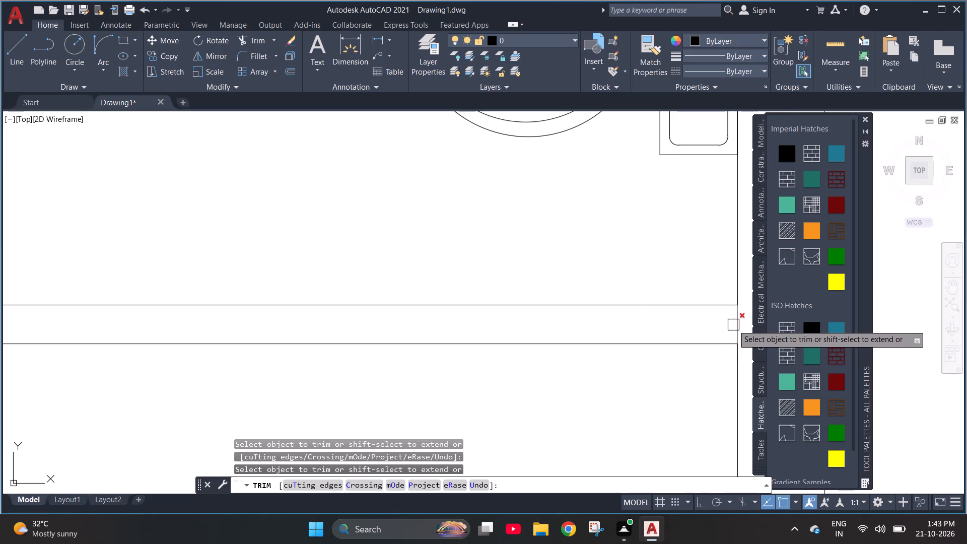
pyautogui.click(733, 325)
pyautogui.scroll(-2, 532, 290)
pyautogui.scroll(3, 584, 296)
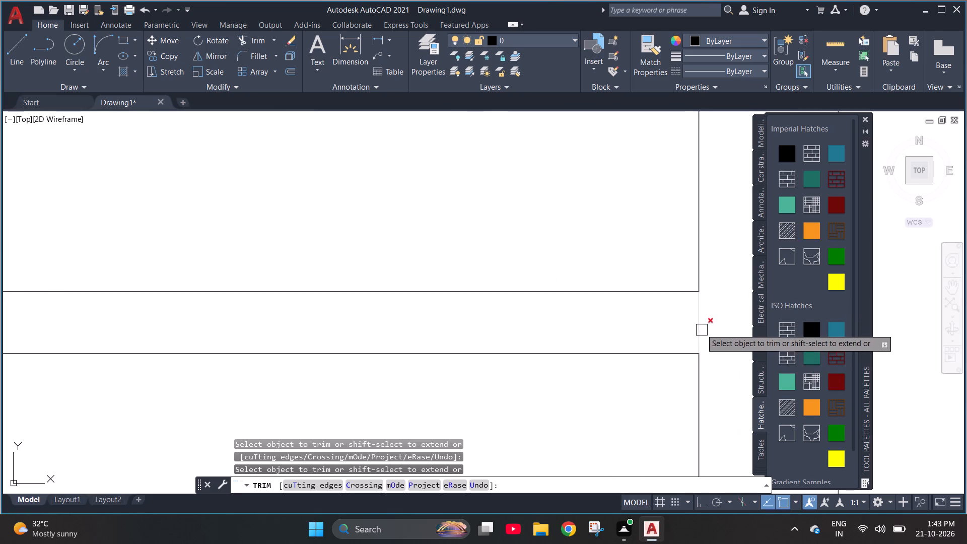
pyautogui.click(700, 326)
# Trim the west wall's inner line across the end of the west bedroom's south wall.
pyautogui.scroll(-5, 608, 323)
pyautogui.scroll(-1, 623, 281)
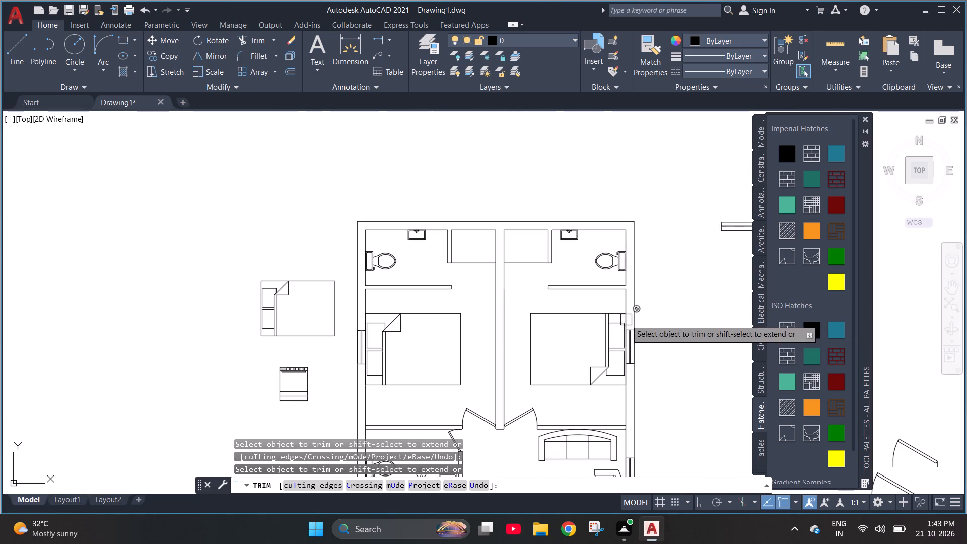
pyautogui.scroll(-1, 618, 347)
pyautogui.scroll(2, 464, 408)
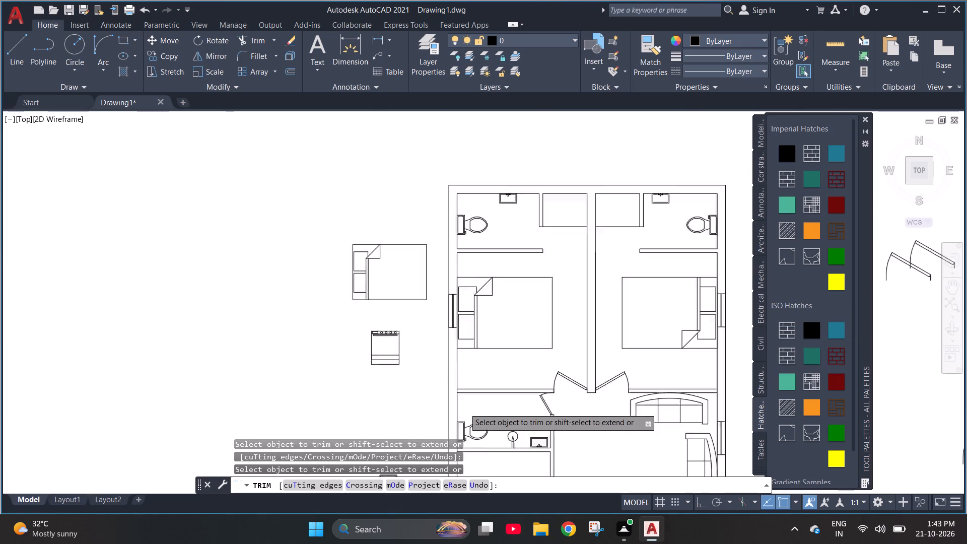
pyautogui.scroll(2, 464, 408)
pyautogui.scroll(3, 435, 361)
pyautogui.click(408, 267)
# Trim the east wall's inner line across the end of the east bedroom's south wall, above the northern sofa.
pyautogui.scroll(-2, 348, 276)
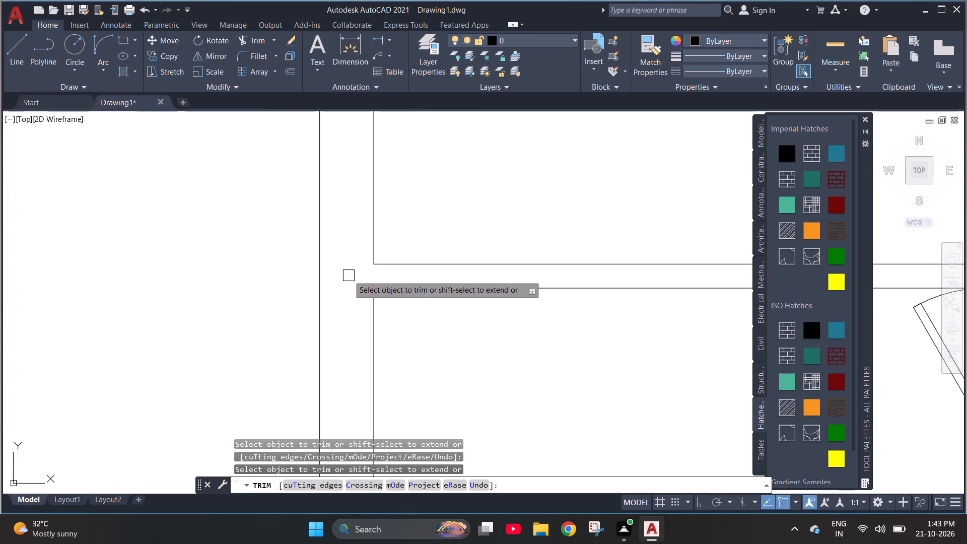
pyautogui.scroll(-2, 349, 276)
pyautogui.scroll(-3, 530, 283)
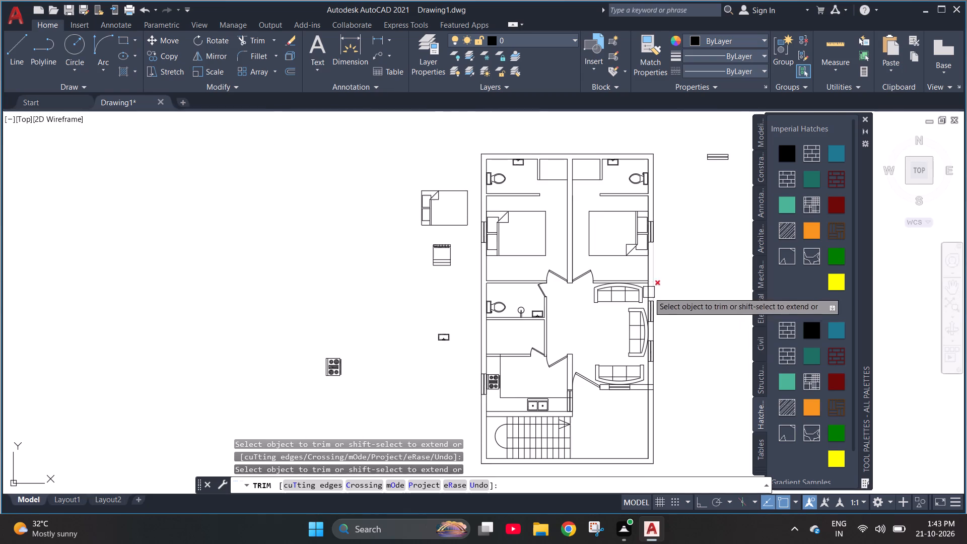
pyautogui.scroll(4, 641, 294)
pyautogui.scroll(2, 690, 208)
pyautogui.click(689, 215)
pyautogui.scroll(-1, 582, 189)
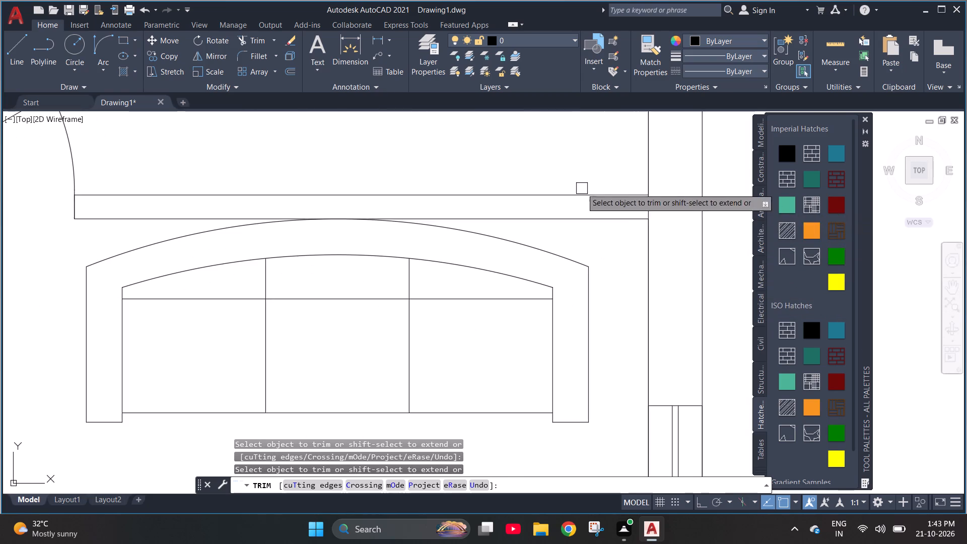
pyautogui.scroll(2, 651, 206)
pyautogui.click(640, 209)
# Trim the west wall's inner line across the end of the kitchen's north wall.
pyautogui.scroll(-2, 573, 176)
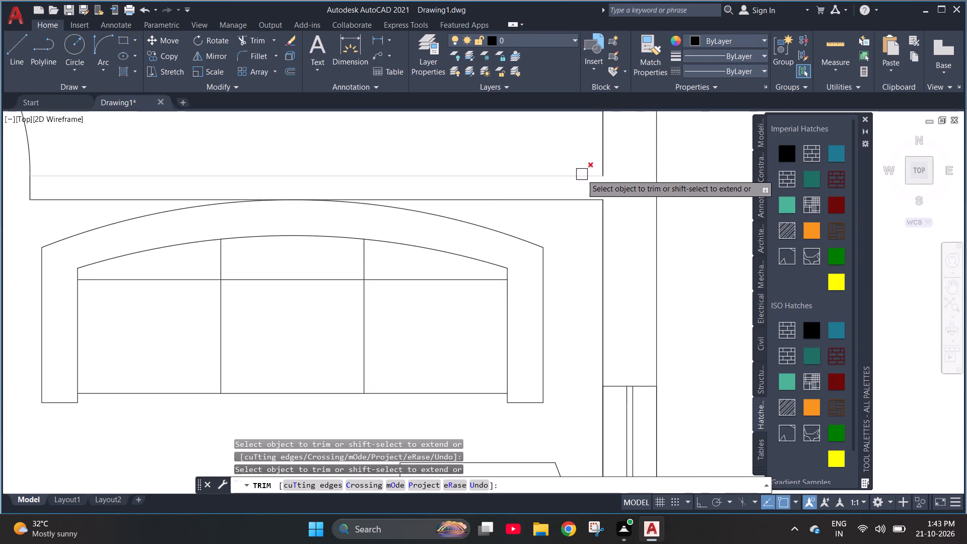
pyautogui.scroll(-4, 582, 174)
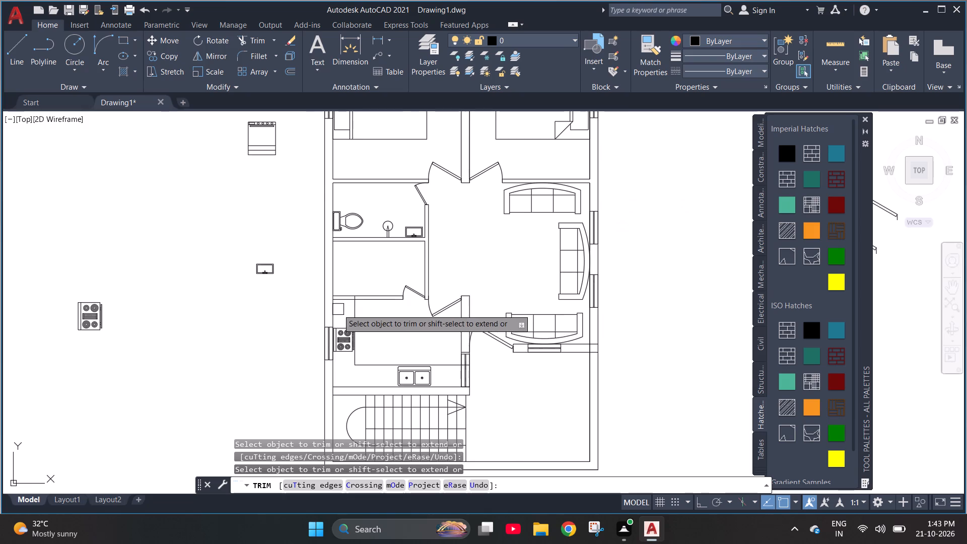
pyautogui.scroll(3, 333, 309)
pyautogui.scroll(4, 326, 267)
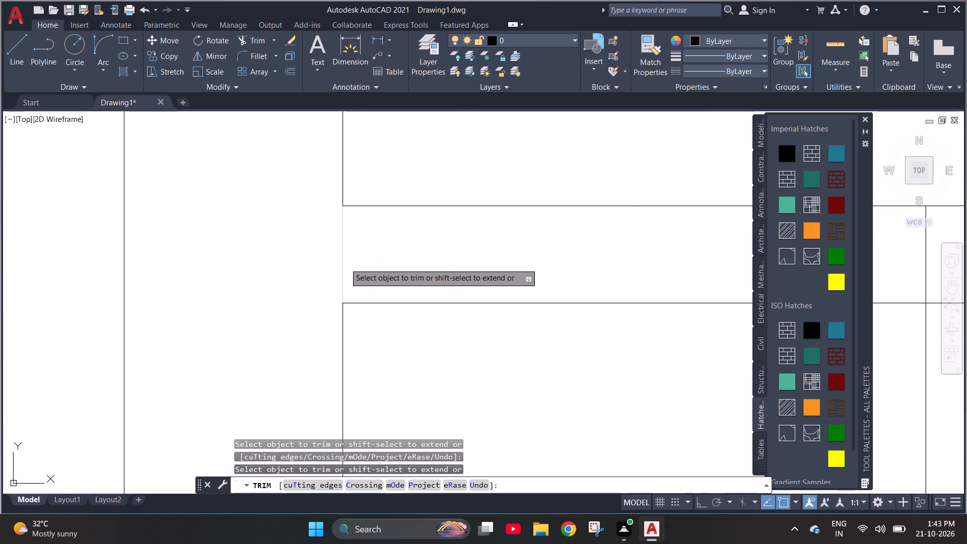
pyautogui.click(345, 263)
# Trim the overlapping lines where the living room's south wall meets the east wall, opening the junction.
pyautogui.scroll(-6, 334, 264)
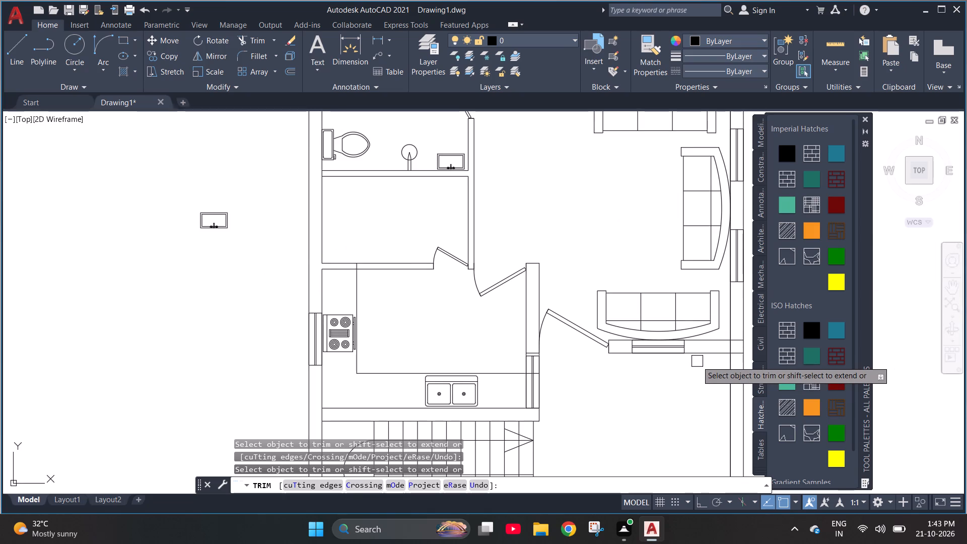
pyautogui.scroll(-2, 526, 330)
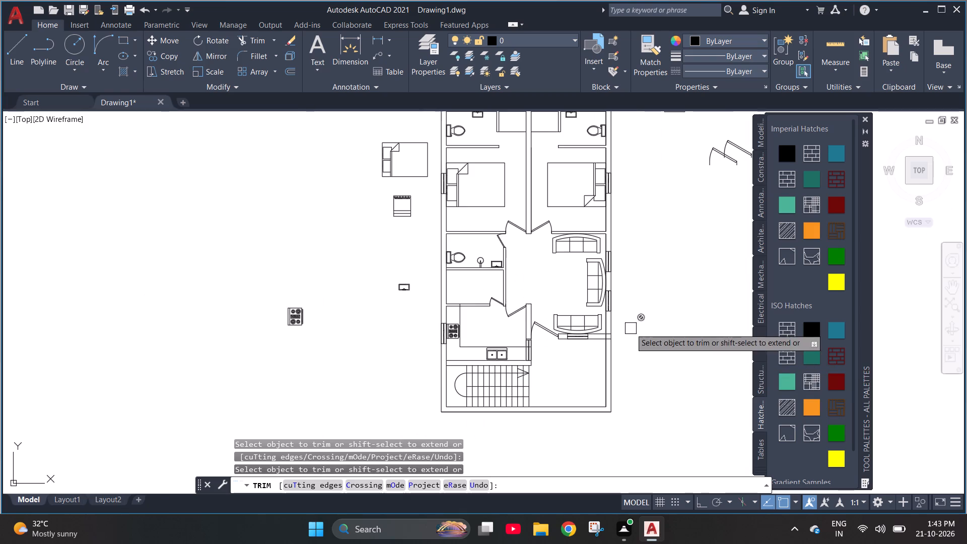
pyautogui.scroll(2, 631, 328)
pyautogui.scroll(2, 533, 360)
pyautogui.click(620, 335)
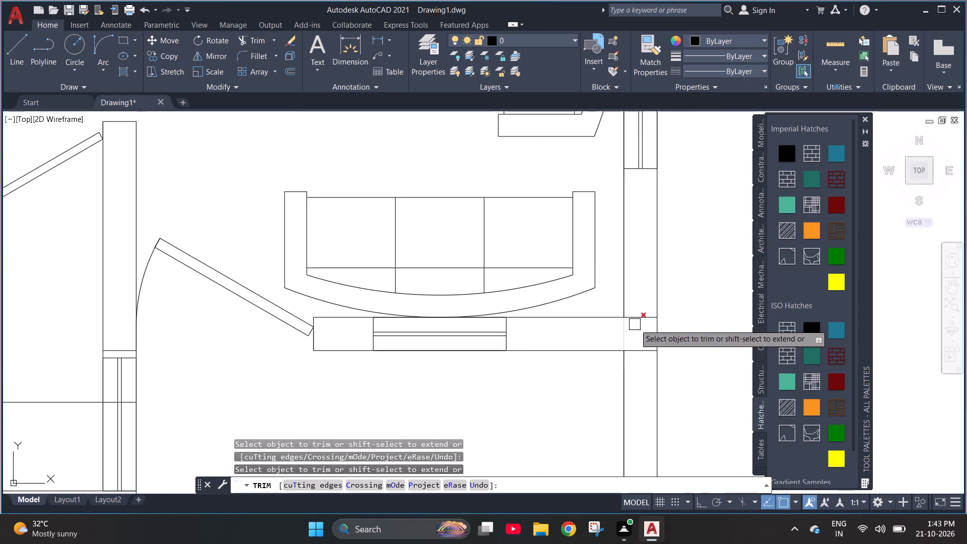
pyautogui.click(636, 320)
pyautogui.click(625, 341)
pyautogui.click(641, 349)
# Trim the west wall's inner line across the end of the wall between the kitchen and the staircase.
pyautogui.scroll(-3, 636, 351)
pyautogui.scroll(3, 517, 397)
pyautogui.scroll(-3, 519, 395)
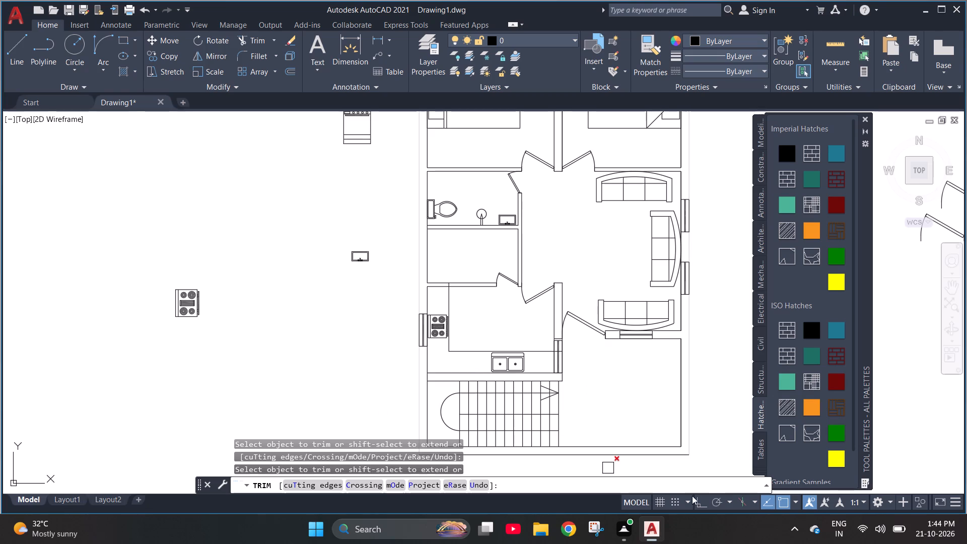
pyautogui.scroll(4, 421, 387)
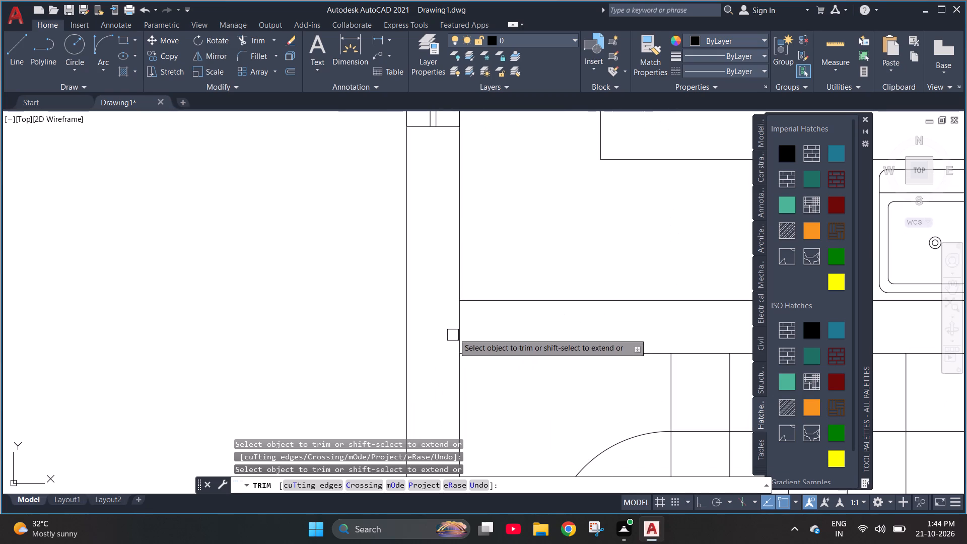
pyautogui.click(464, 322)
pyautogui.scroll(-1, 441, 347)
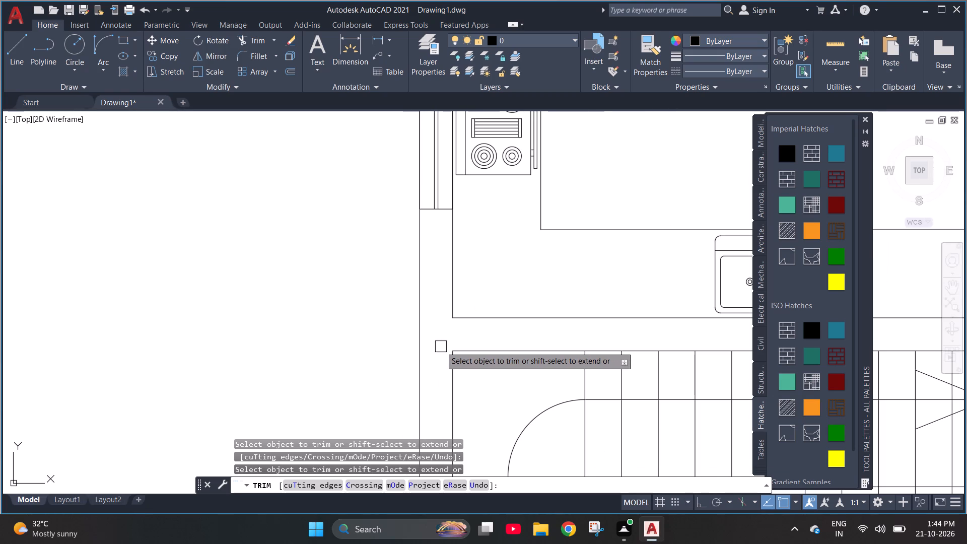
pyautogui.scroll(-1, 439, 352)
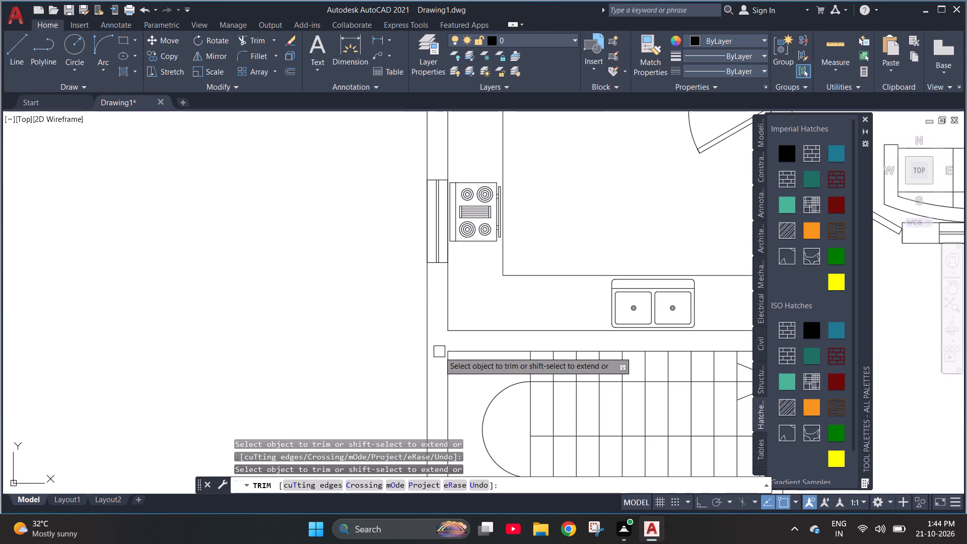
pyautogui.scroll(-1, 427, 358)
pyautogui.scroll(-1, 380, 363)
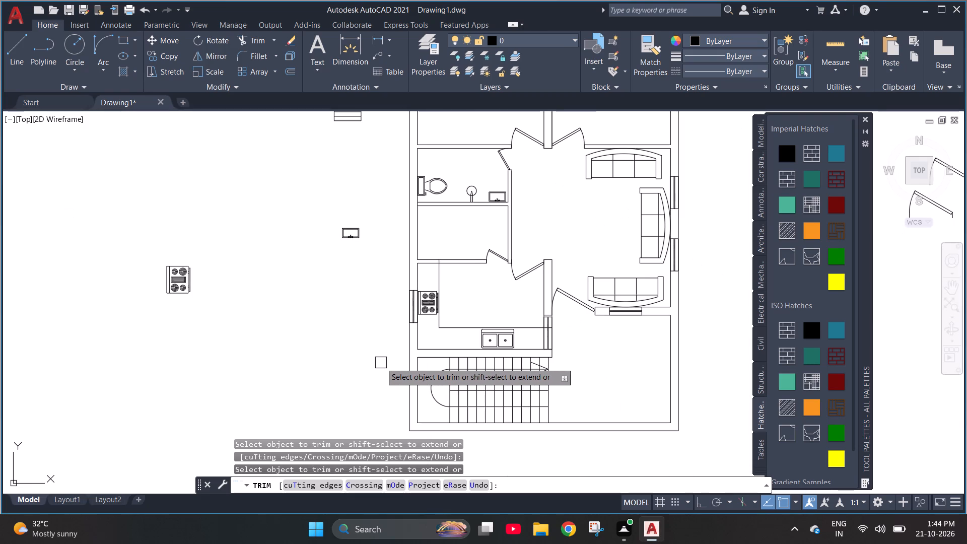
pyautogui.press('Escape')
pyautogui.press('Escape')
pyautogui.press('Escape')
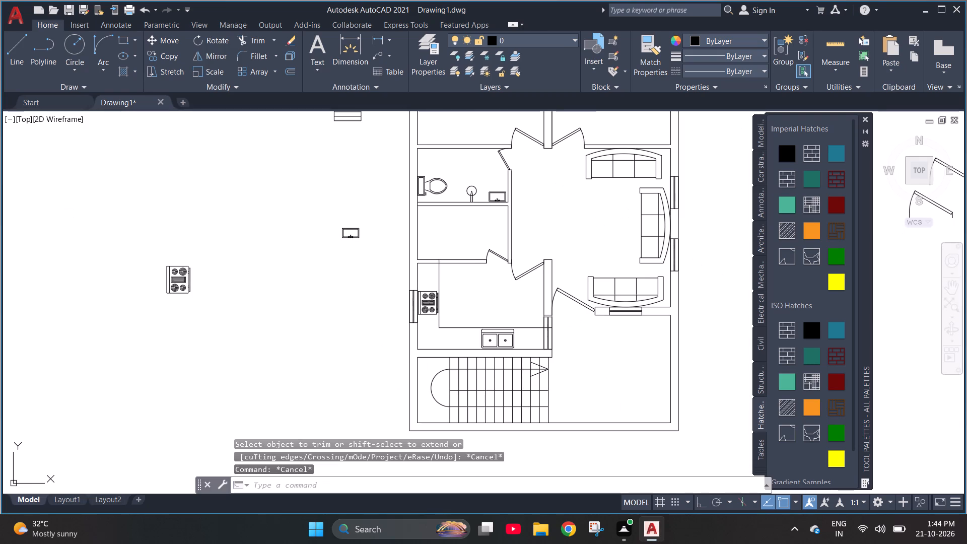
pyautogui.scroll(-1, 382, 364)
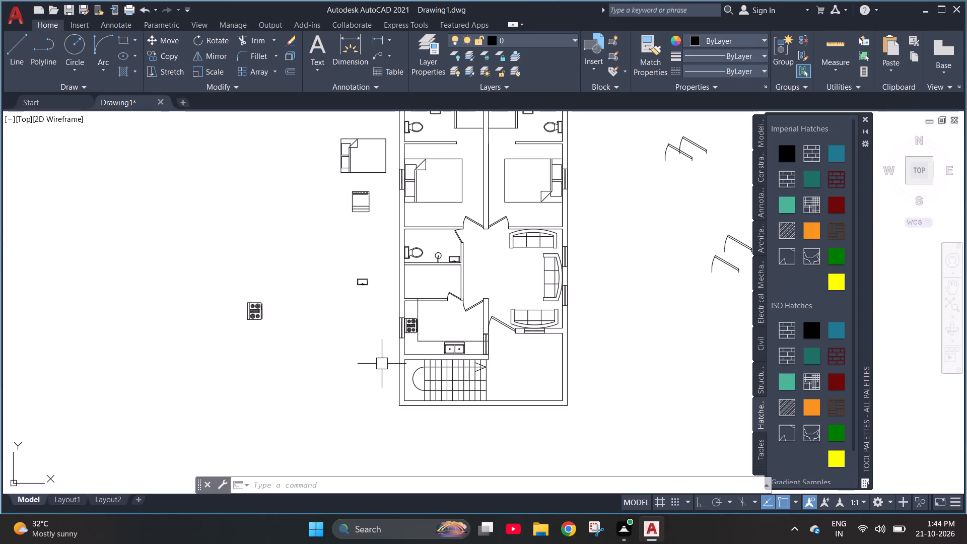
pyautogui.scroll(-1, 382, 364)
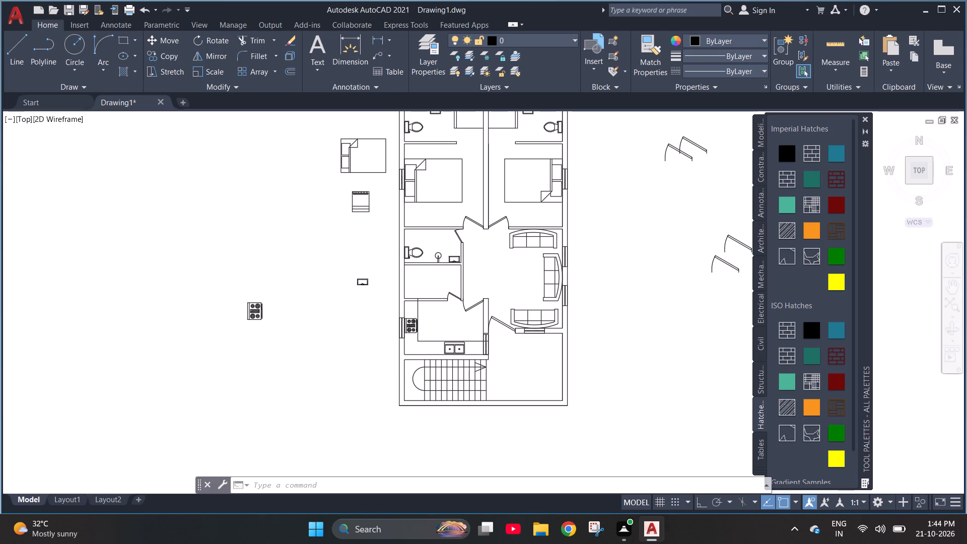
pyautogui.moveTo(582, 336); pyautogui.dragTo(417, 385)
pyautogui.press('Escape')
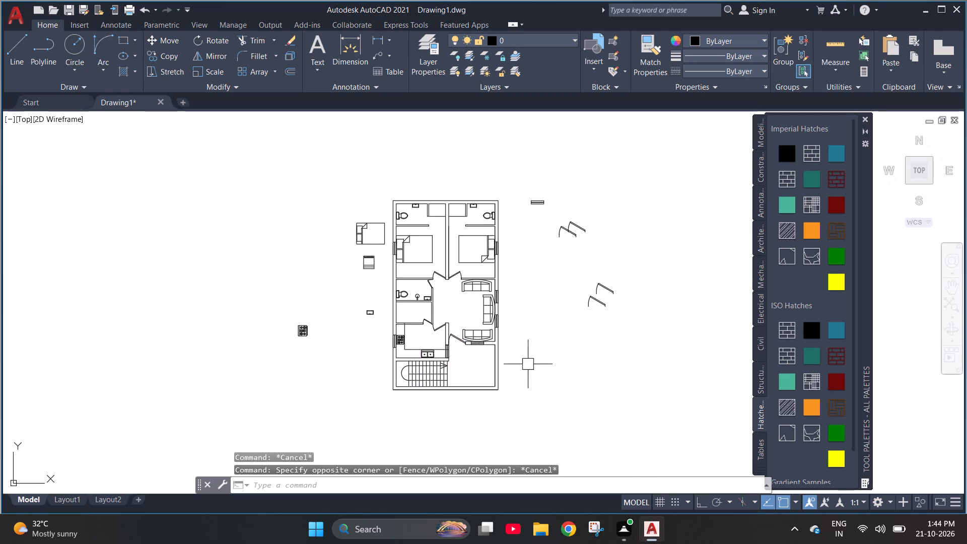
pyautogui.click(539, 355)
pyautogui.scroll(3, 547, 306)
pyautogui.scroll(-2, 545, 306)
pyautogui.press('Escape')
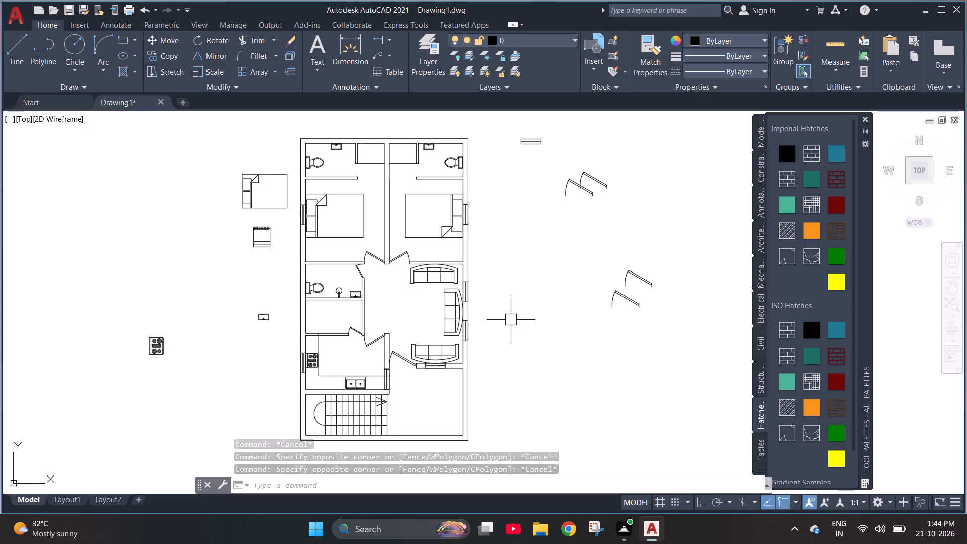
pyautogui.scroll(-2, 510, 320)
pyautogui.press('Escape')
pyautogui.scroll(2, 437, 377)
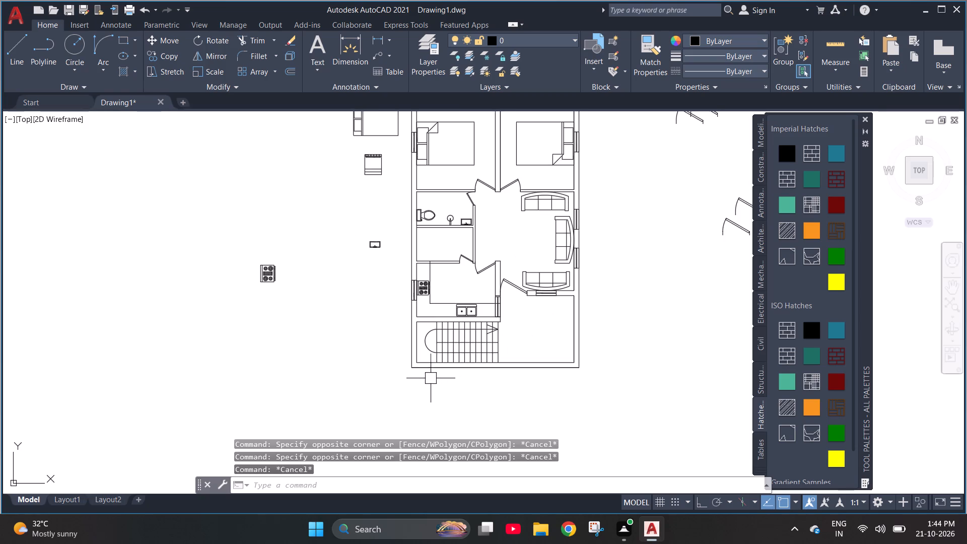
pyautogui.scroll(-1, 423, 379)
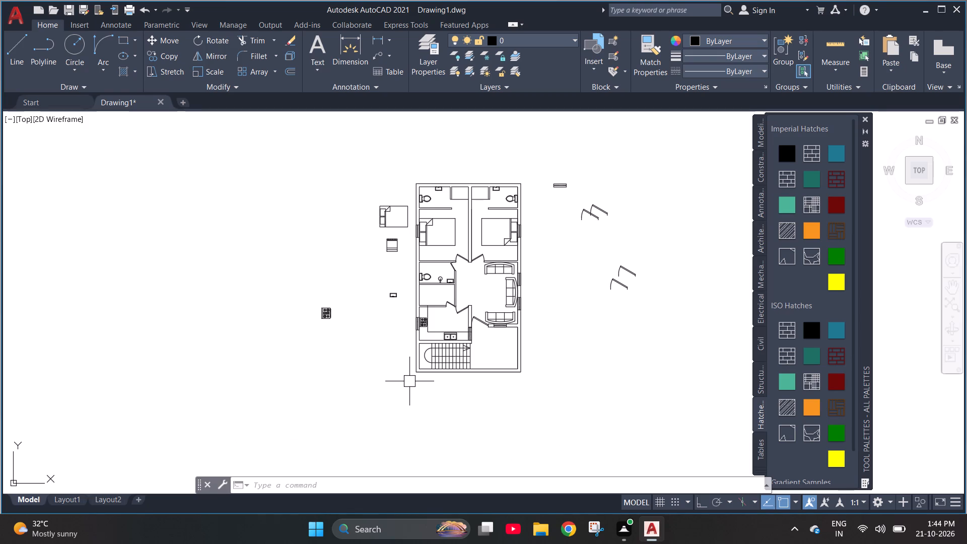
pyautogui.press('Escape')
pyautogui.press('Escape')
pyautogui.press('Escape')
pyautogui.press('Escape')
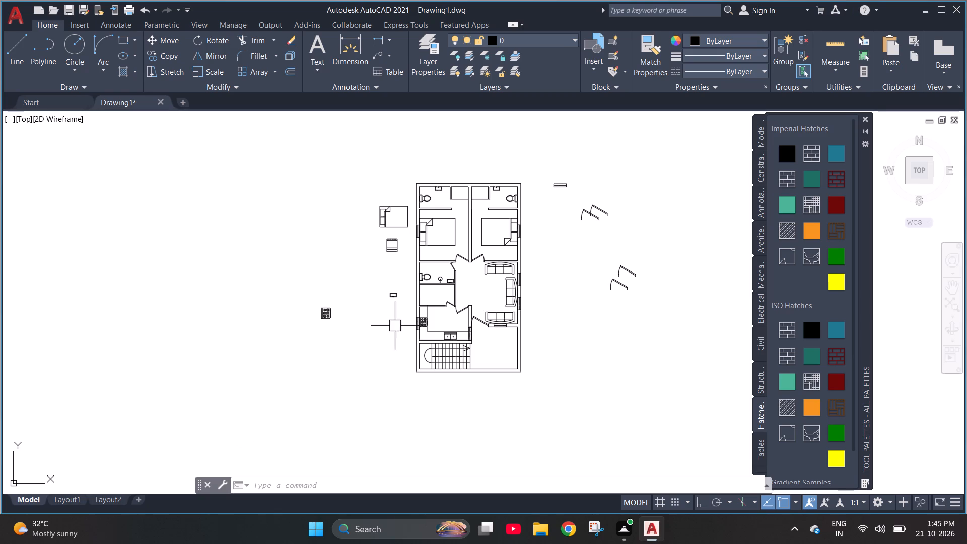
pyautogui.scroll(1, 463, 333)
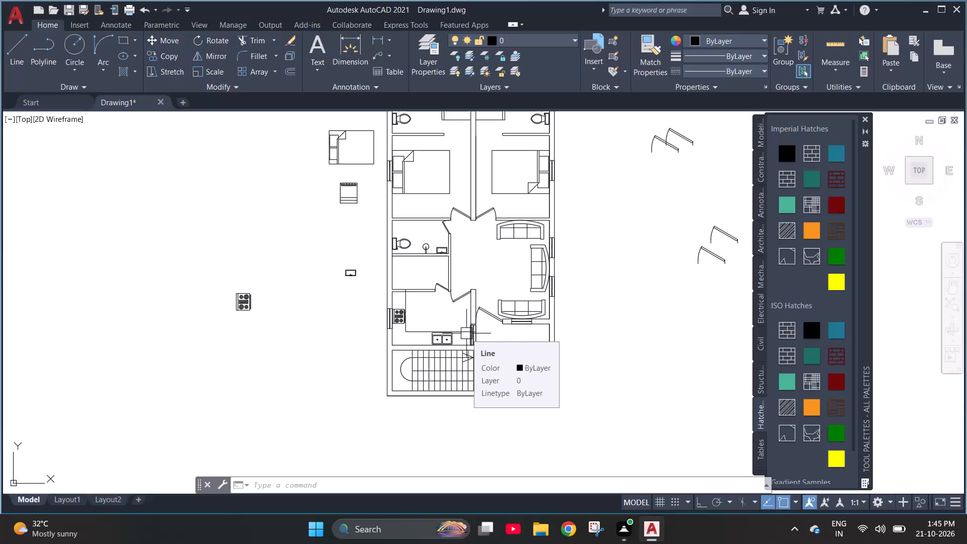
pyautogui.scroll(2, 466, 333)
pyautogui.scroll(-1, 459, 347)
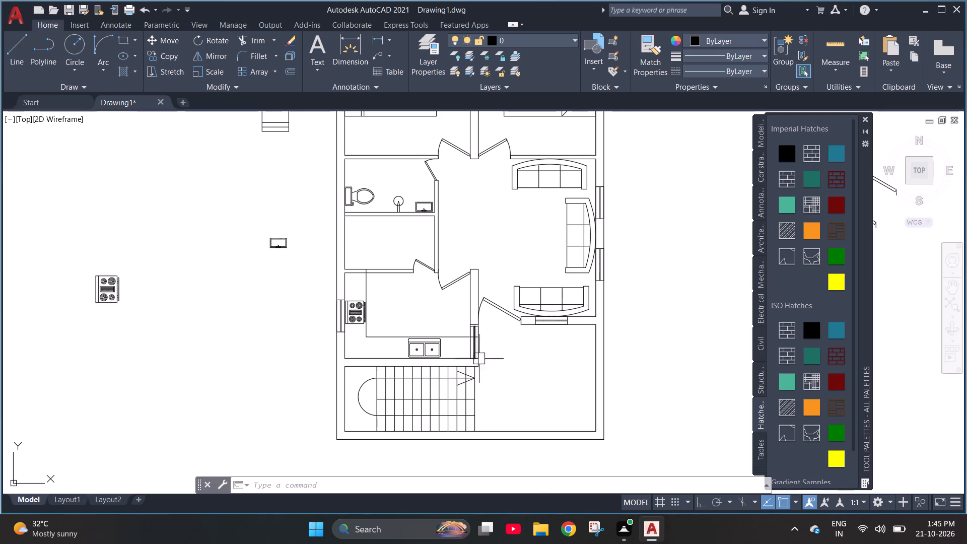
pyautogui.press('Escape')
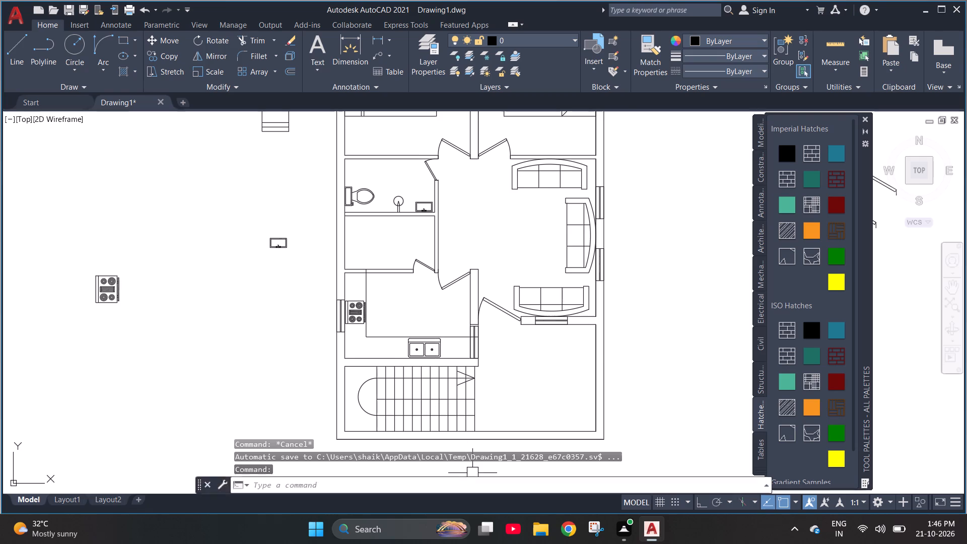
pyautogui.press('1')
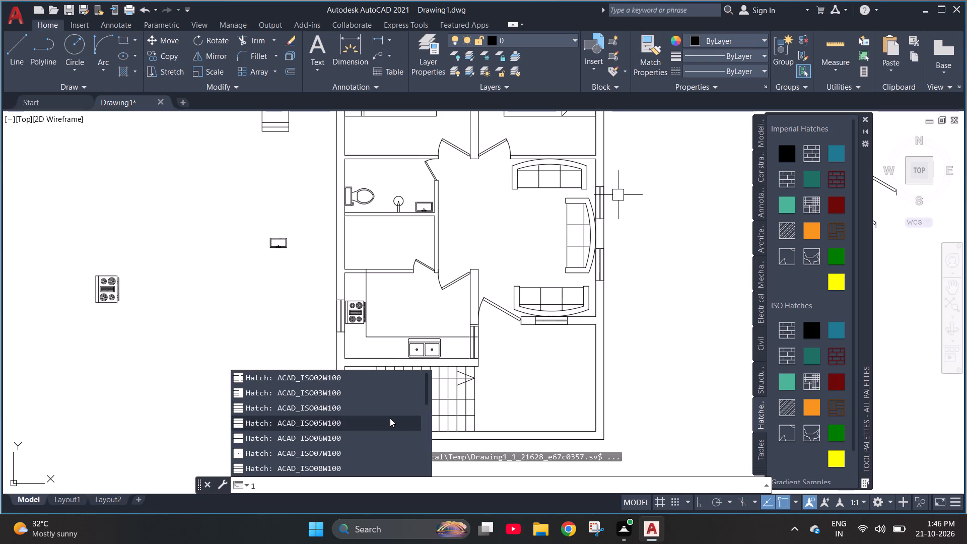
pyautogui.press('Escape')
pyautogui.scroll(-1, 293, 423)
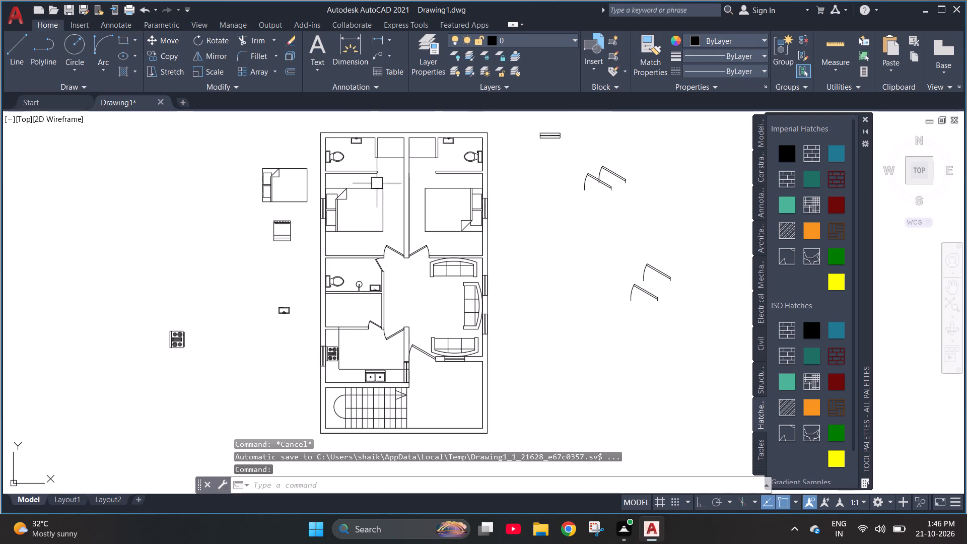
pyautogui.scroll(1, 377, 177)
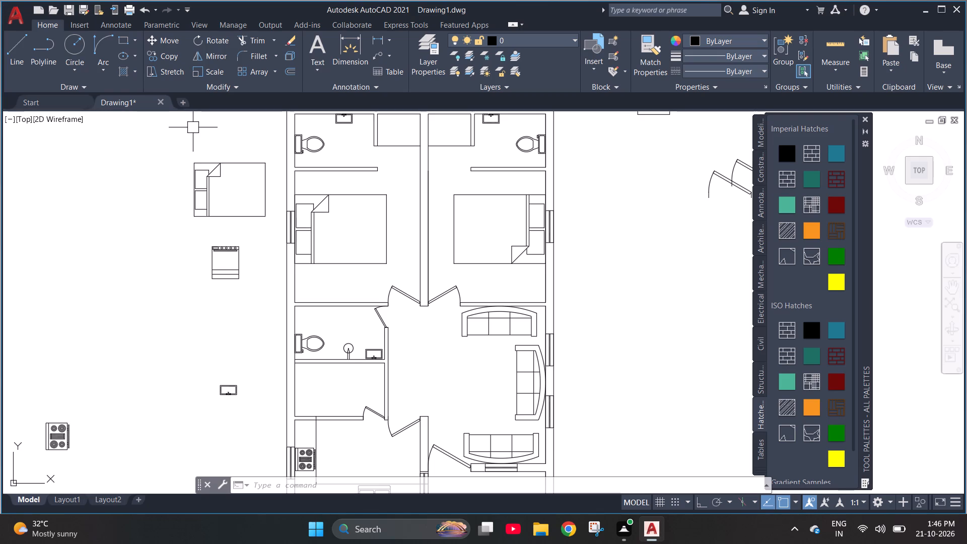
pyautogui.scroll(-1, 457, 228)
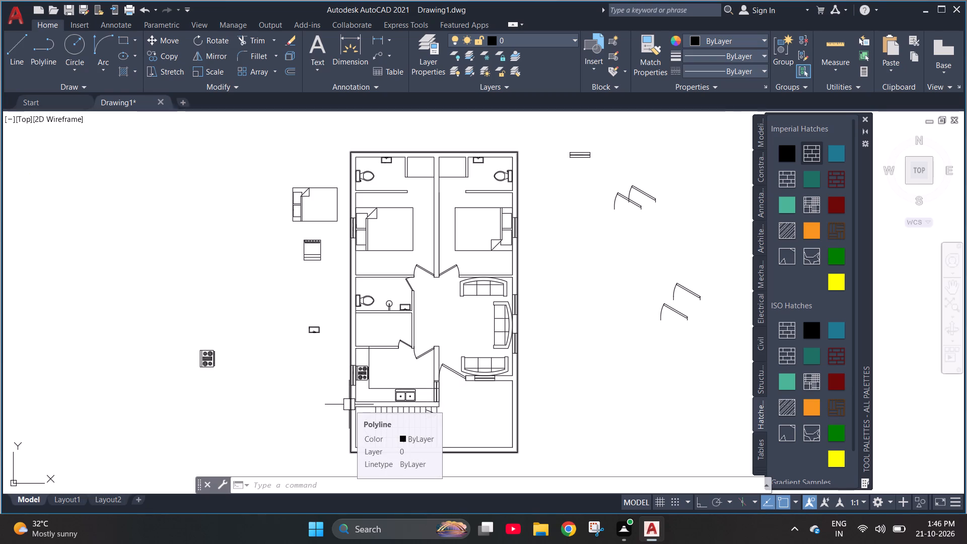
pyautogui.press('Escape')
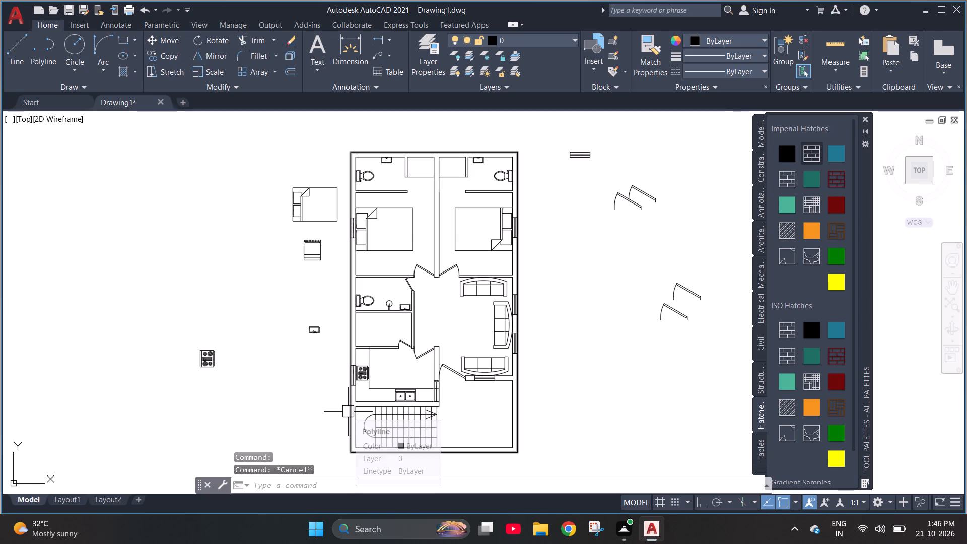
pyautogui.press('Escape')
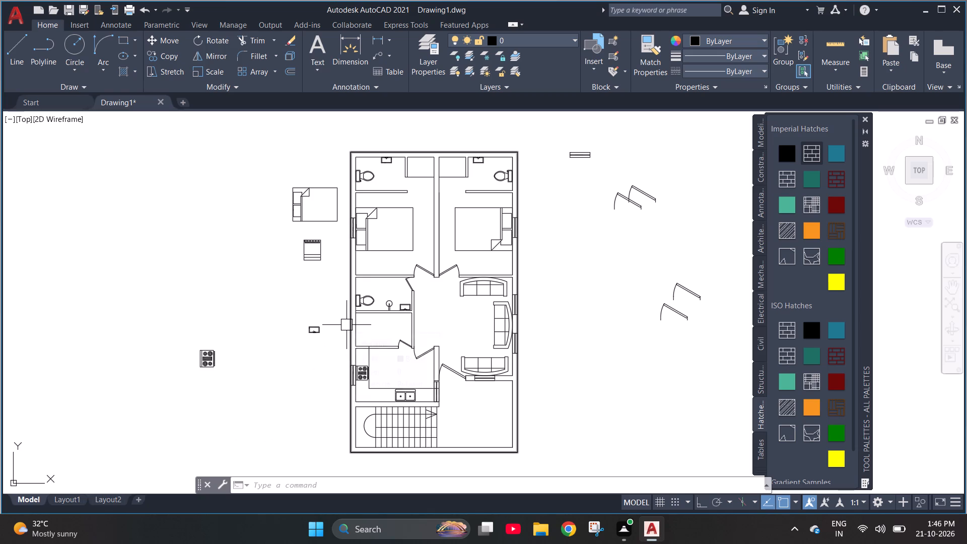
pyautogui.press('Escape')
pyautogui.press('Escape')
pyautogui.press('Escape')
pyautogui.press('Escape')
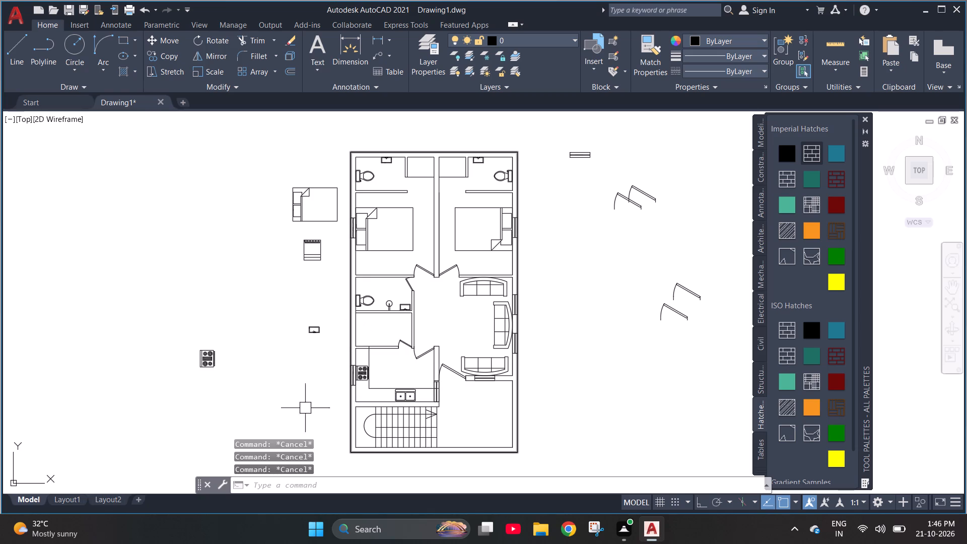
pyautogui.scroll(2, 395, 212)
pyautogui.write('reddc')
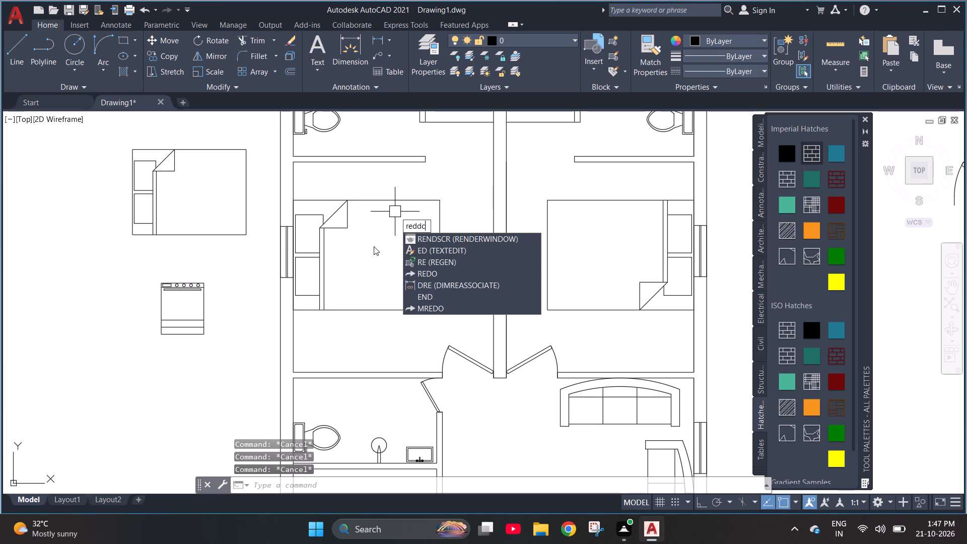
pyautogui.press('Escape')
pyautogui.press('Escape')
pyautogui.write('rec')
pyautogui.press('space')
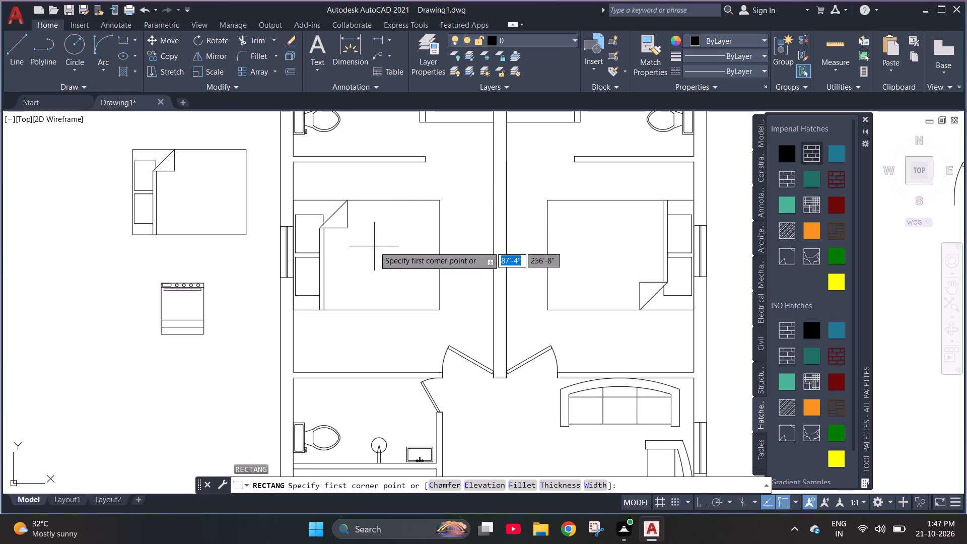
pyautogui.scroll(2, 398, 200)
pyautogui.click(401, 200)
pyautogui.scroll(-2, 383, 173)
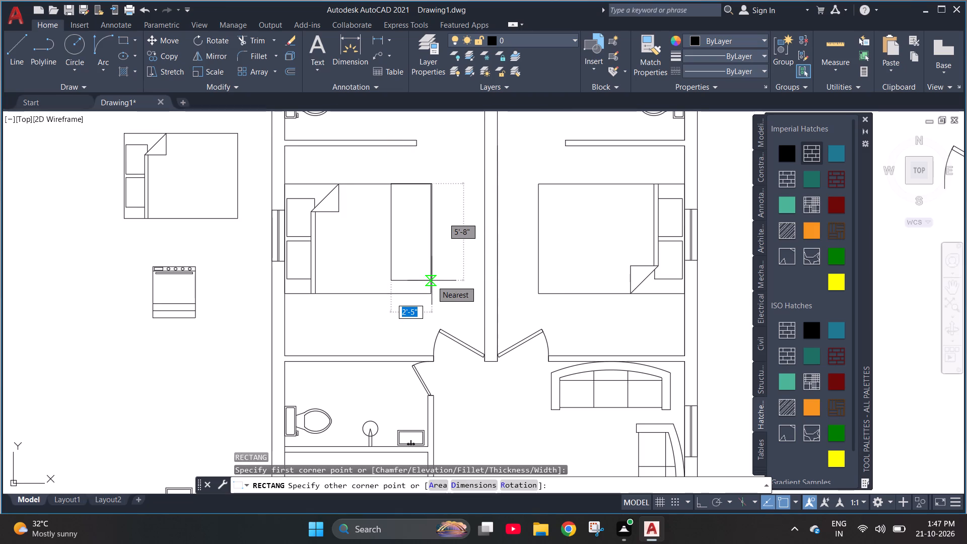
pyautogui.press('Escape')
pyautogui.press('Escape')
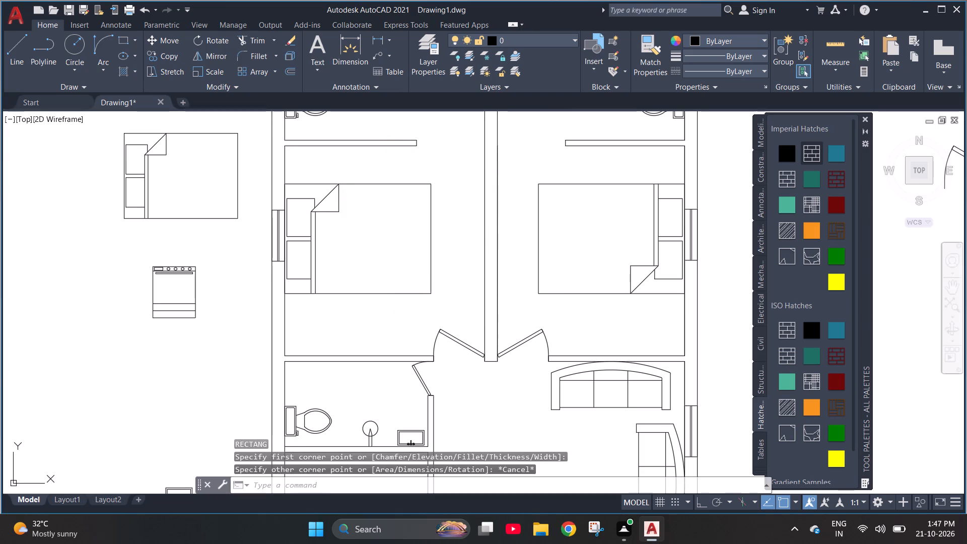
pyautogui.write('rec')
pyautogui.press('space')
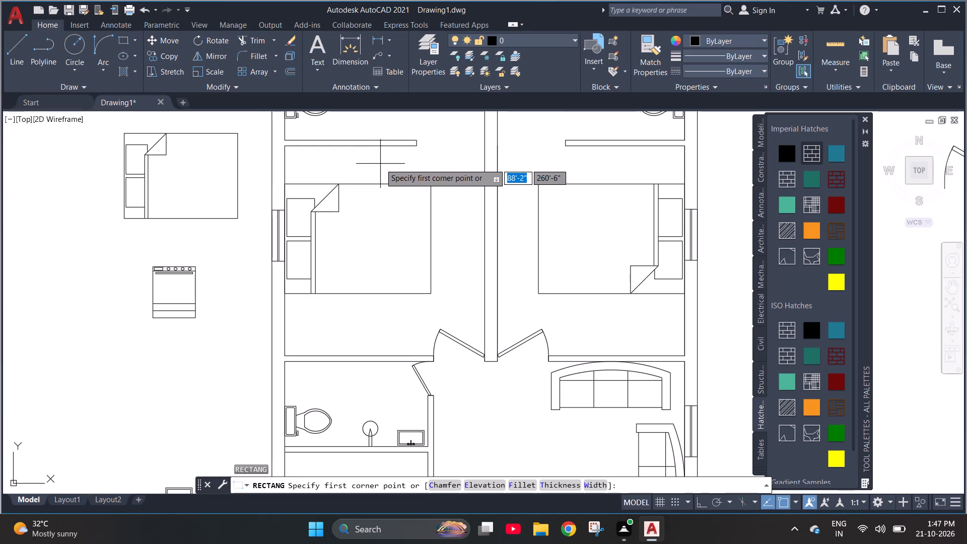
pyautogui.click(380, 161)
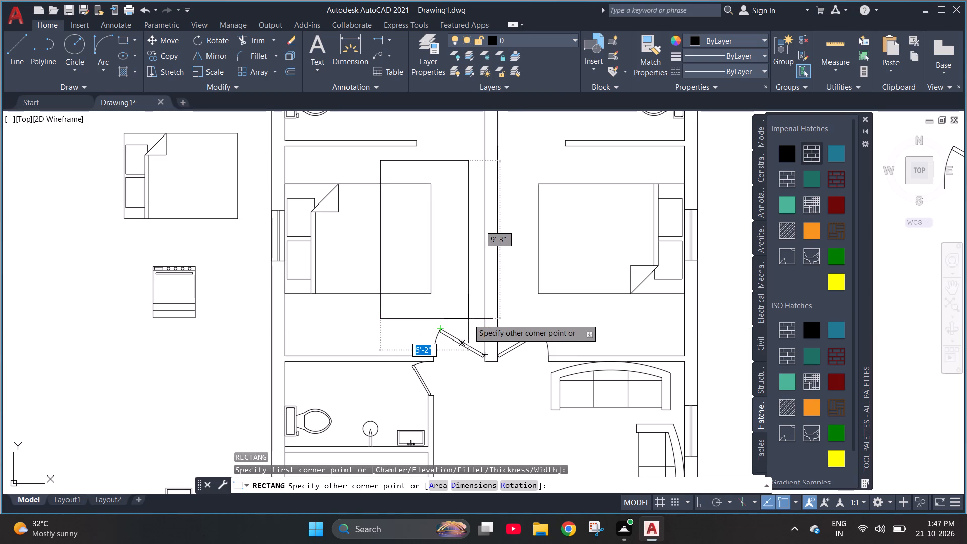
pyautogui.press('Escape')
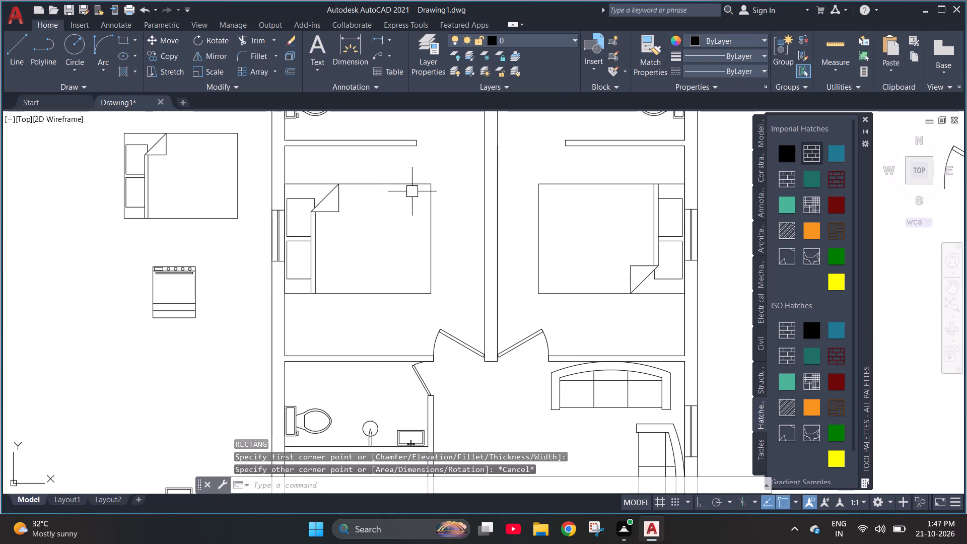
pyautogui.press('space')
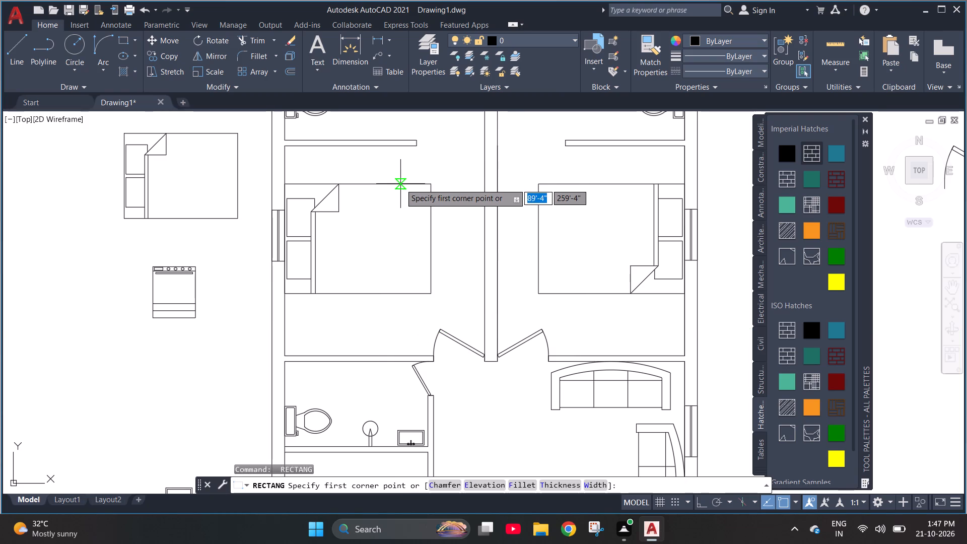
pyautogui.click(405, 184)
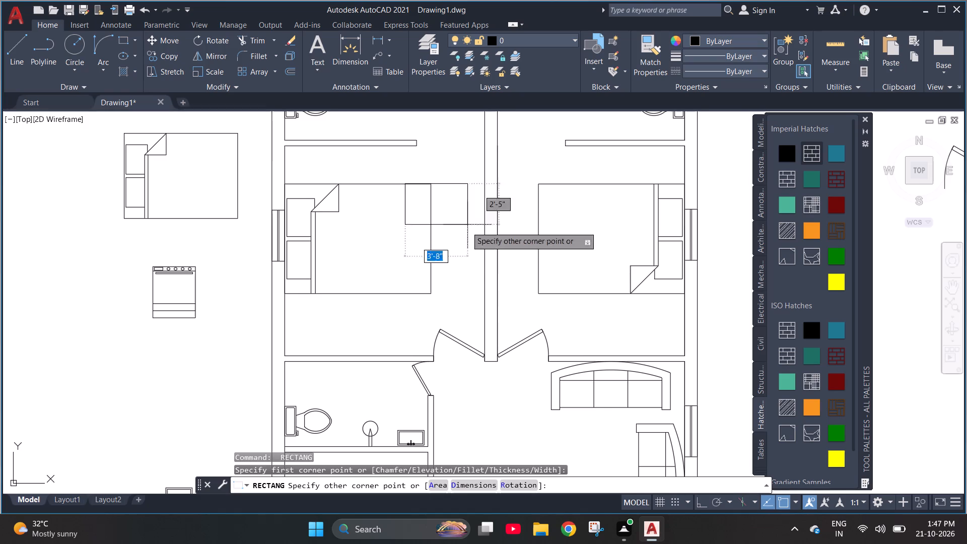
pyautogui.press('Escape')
# Draw an upright rectangle about 8'-10" long and just over 3' wide across the foot of the west bedroom's bed.
pyautogui.press('space')
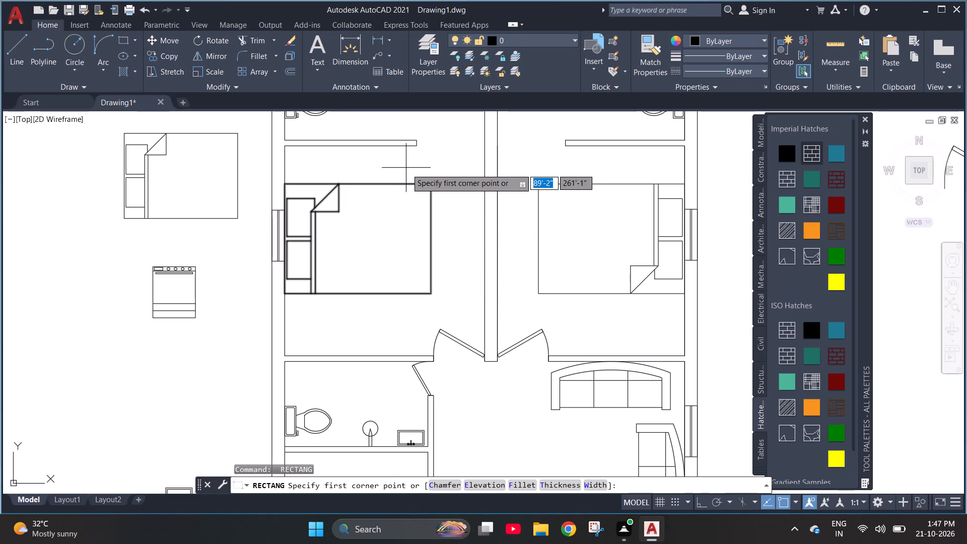
pyautogui.click(401, 165)
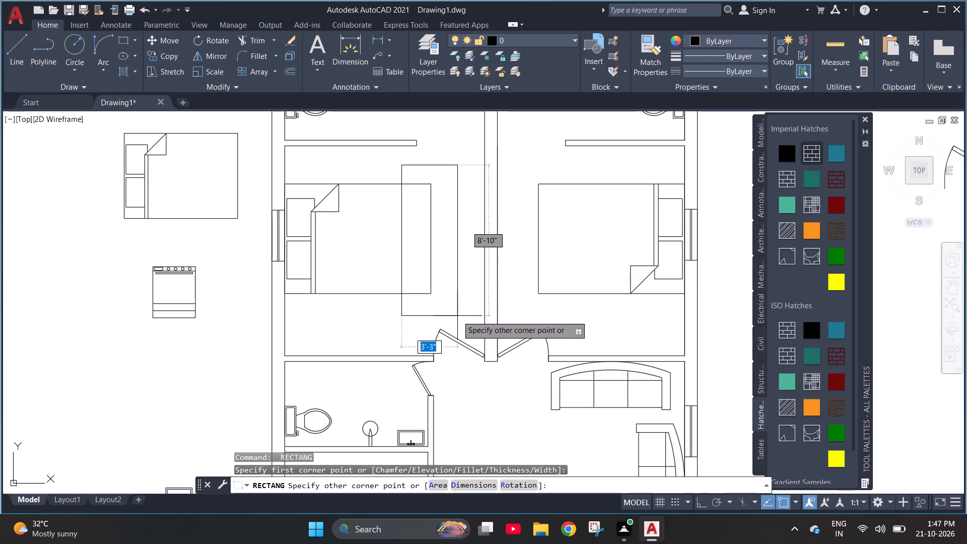
pyautogui.click(462, 315)
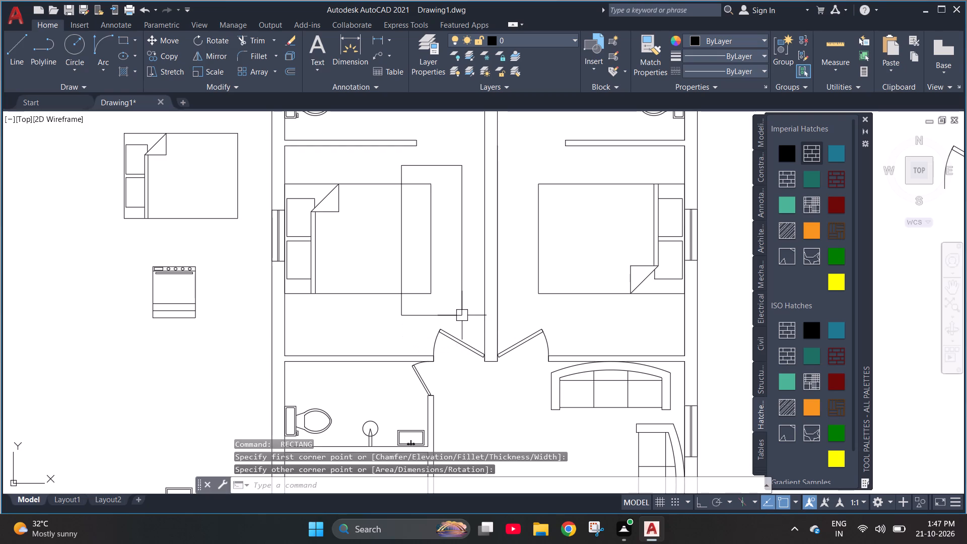
pyautogui.press('Escape')
pyautogui.press('Escape')
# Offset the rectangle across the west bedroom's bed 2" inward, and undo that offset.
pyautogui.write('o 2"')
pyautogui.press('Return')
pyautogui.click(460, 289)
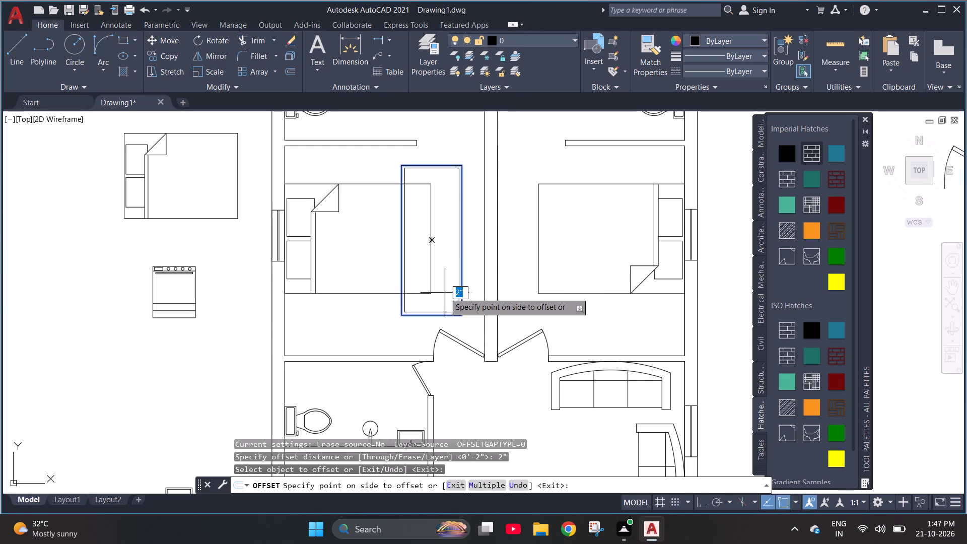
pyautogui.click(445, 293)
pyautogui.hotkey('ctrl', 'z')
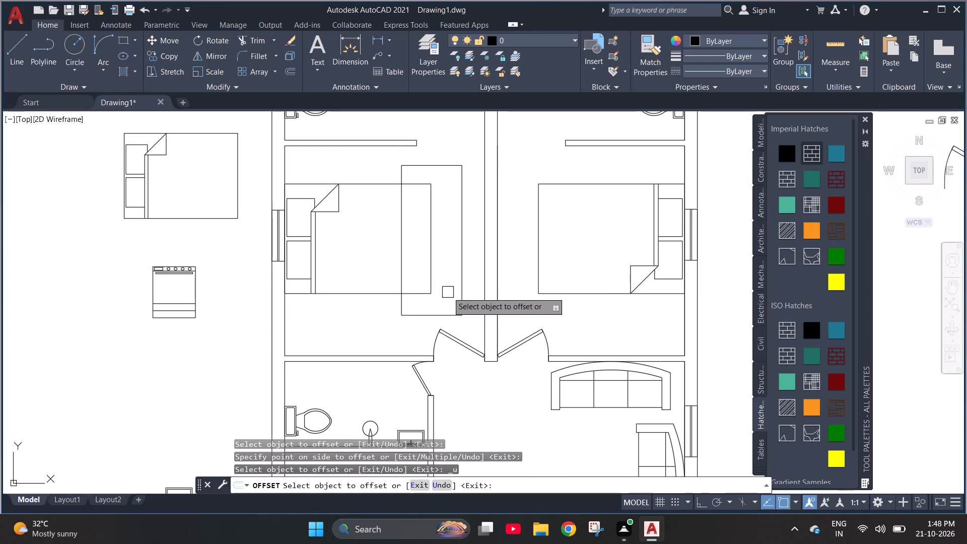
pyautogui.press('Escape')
# Offset the upright rectangle across the foot of the west bedroom's bed 3" inward to form a border.
pyautogui.press('o')
pyautogui.press('Return')
pyautogui.write('3"')
pyautogui.press('Return')
pyautogui.click(459, 280)
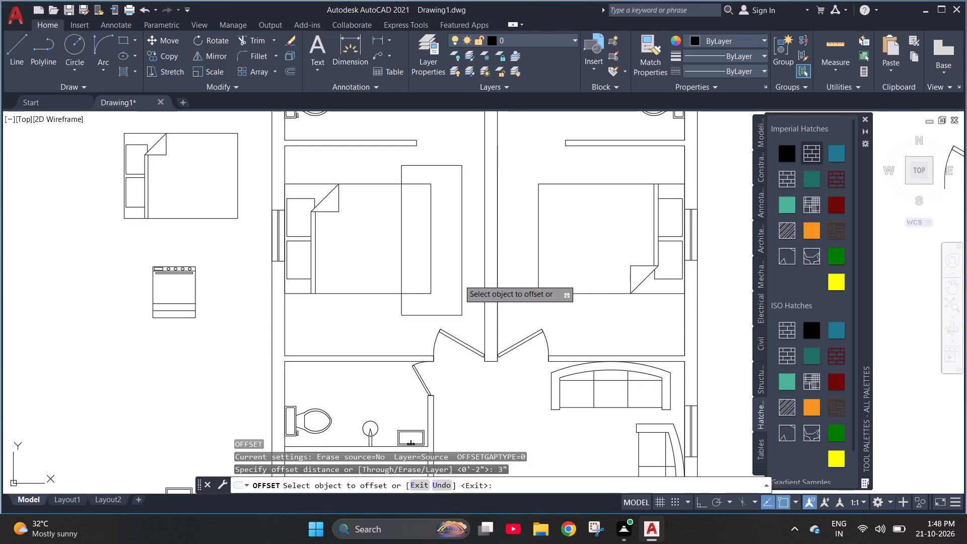
pyautogui.click(432, 294)
pyautogui.press('Escape')
# Trim both outlines of the bordered rectangle where they cross the west bedroom's bed.
pyautogui.write('tr')
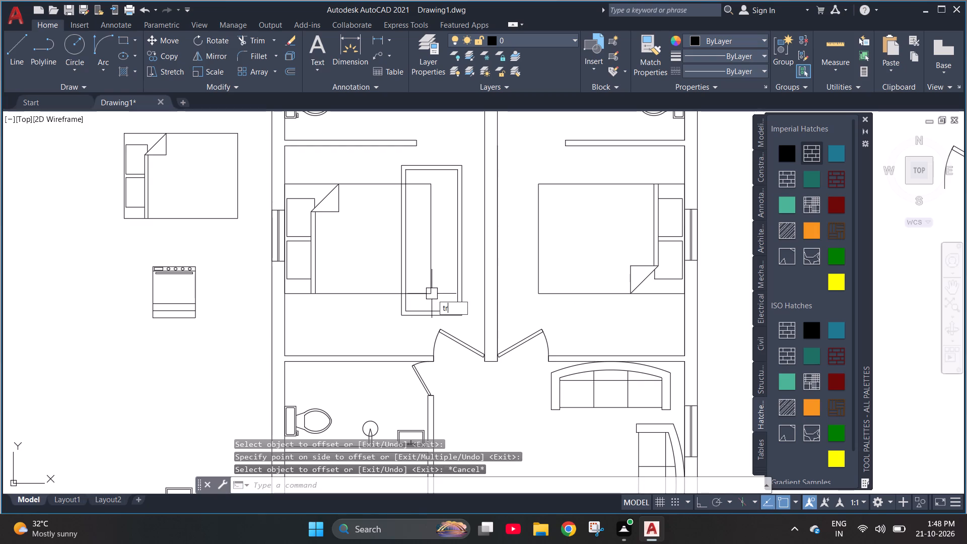
pyautogui.press('space')
pyautogui.click(400, 203)
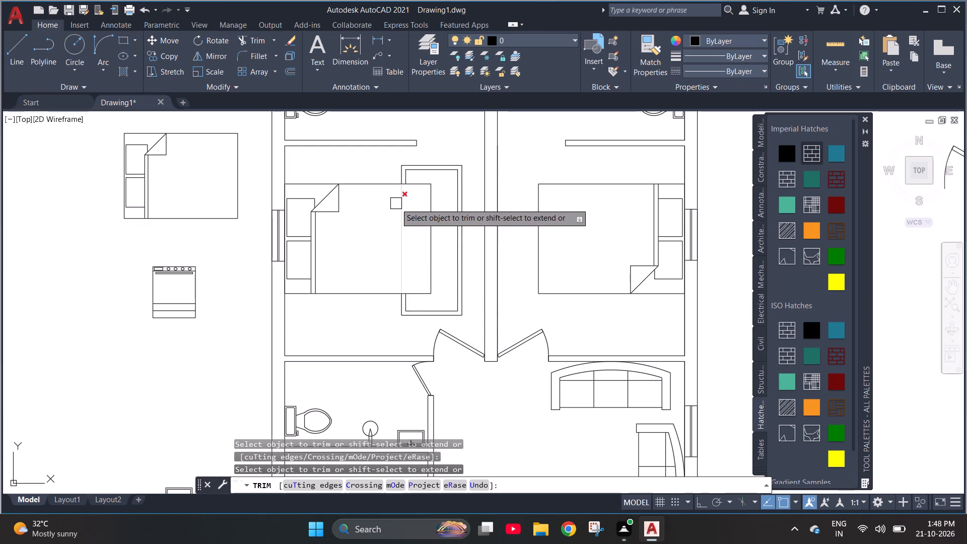
pyautogui.click(396, 203)
pyautogui.press('Escape')
pyautogui.press('Escape')
pyautogui.press('Escape')
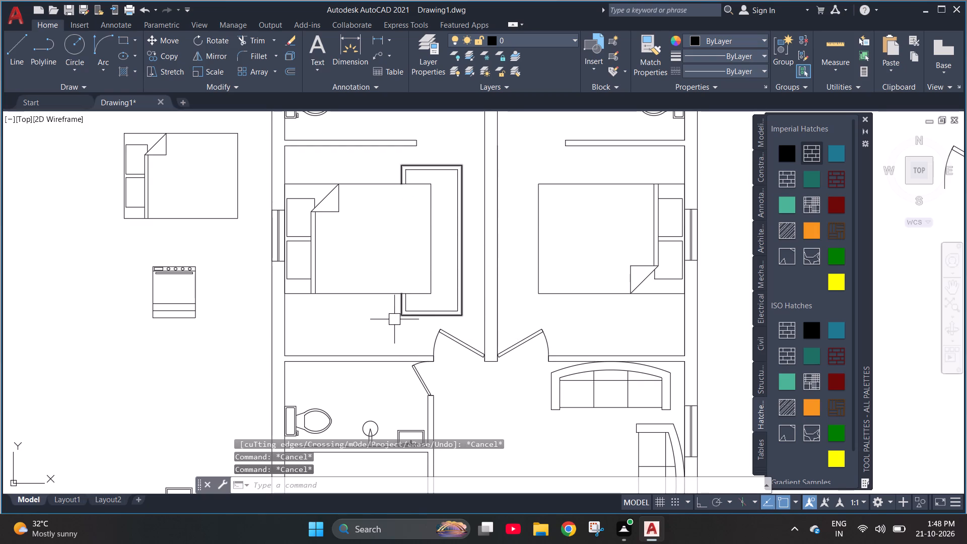
# Copy both trimmed border outlines from the west bedroom's bed to the empty area west of the house plan.
pyautogui.click(455, 313)
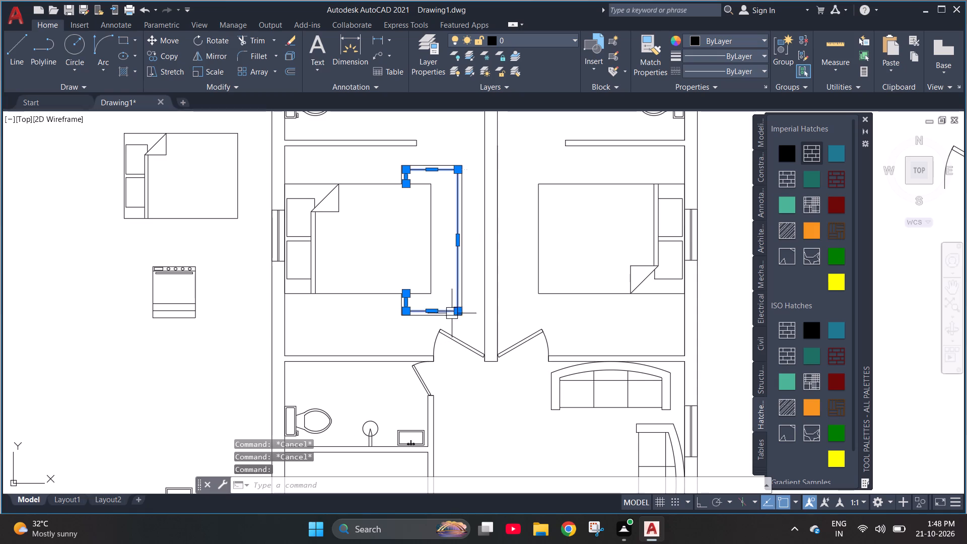
pyautogui.click(465, 294)
pyautogui.write('co')
pyautogui.press('Return')
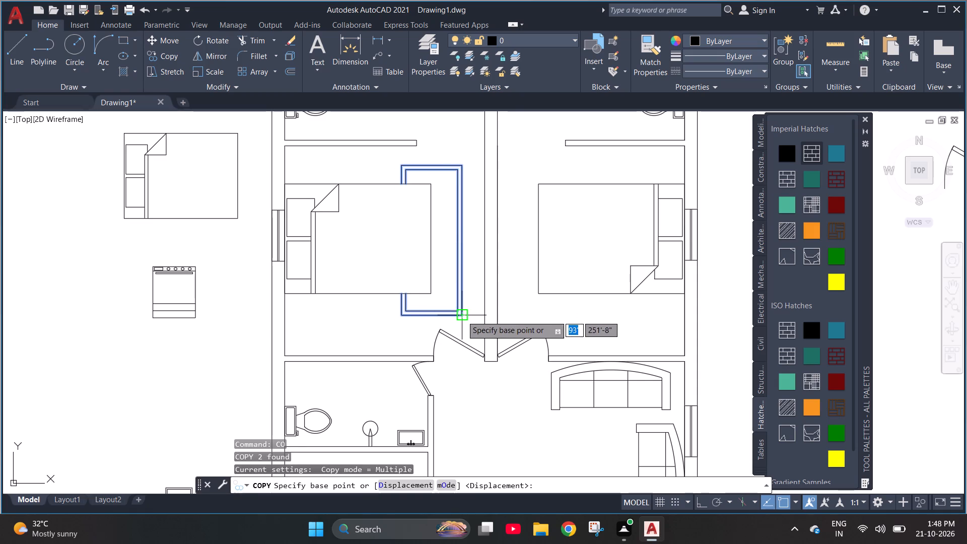
pyautogui.click(461, 316)
pyautogui.click(112, 364)
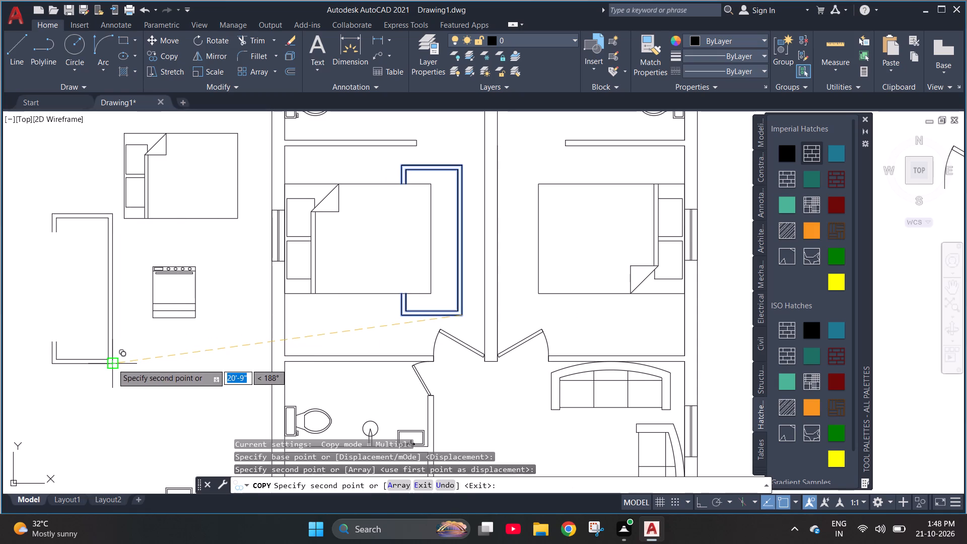
pyautogui.press('Escape')
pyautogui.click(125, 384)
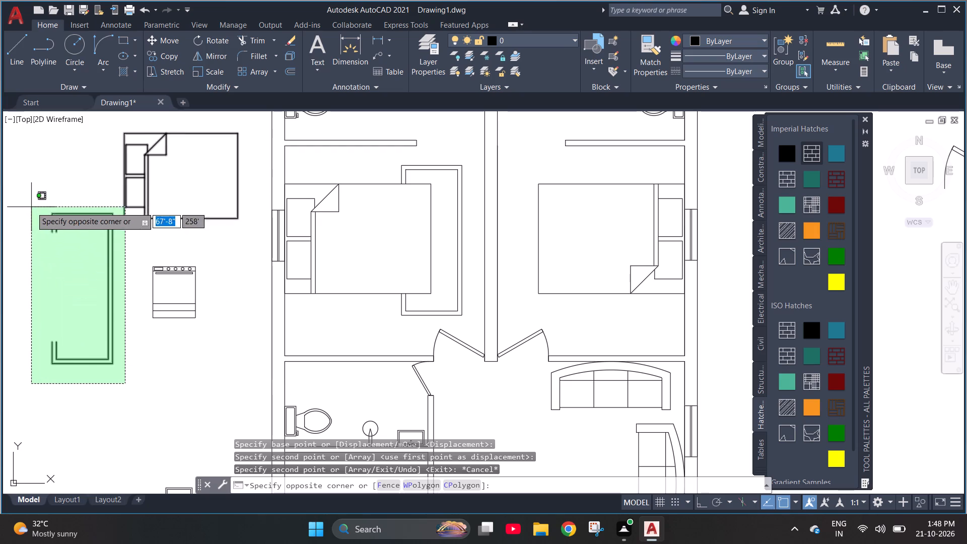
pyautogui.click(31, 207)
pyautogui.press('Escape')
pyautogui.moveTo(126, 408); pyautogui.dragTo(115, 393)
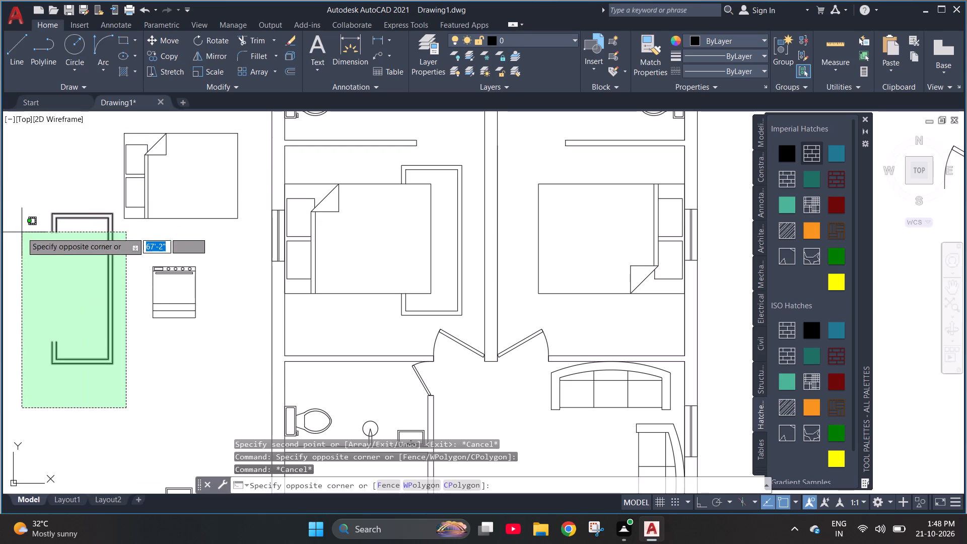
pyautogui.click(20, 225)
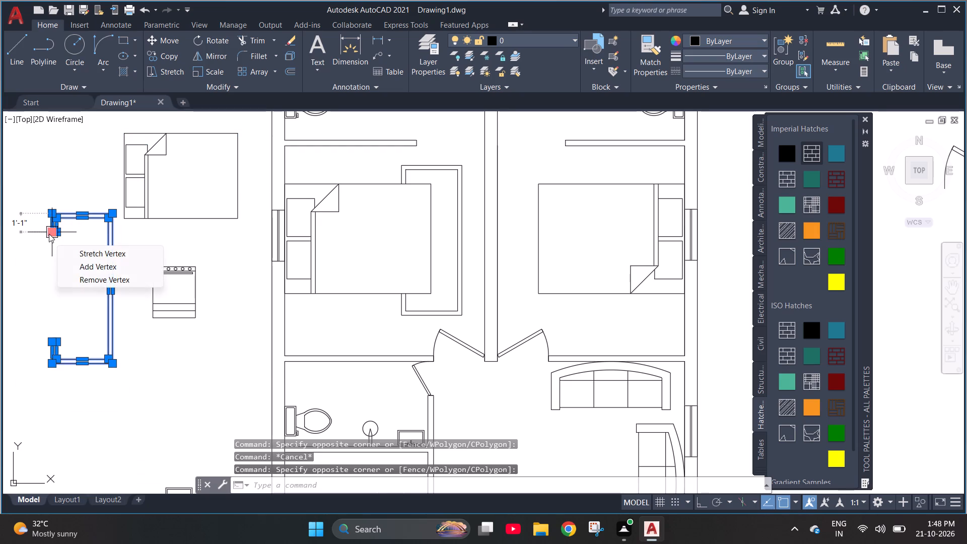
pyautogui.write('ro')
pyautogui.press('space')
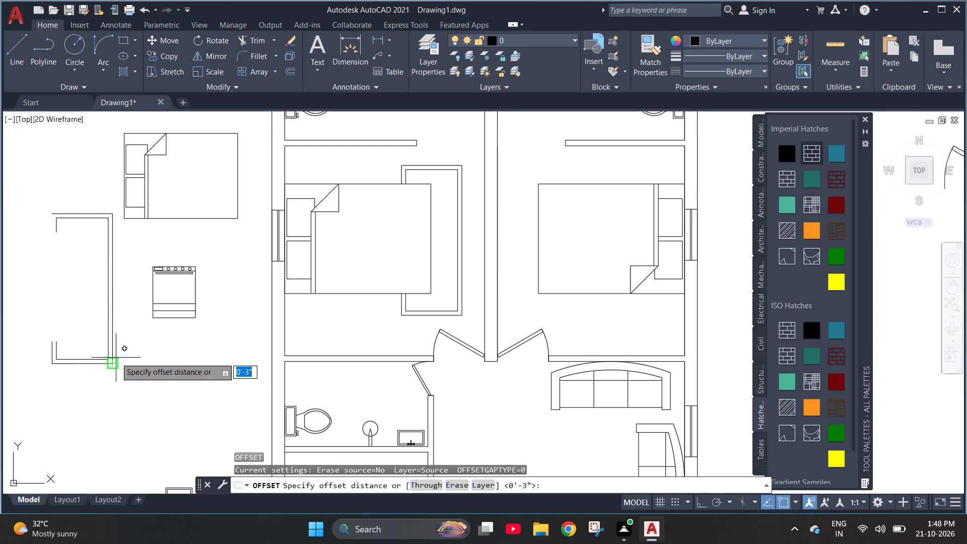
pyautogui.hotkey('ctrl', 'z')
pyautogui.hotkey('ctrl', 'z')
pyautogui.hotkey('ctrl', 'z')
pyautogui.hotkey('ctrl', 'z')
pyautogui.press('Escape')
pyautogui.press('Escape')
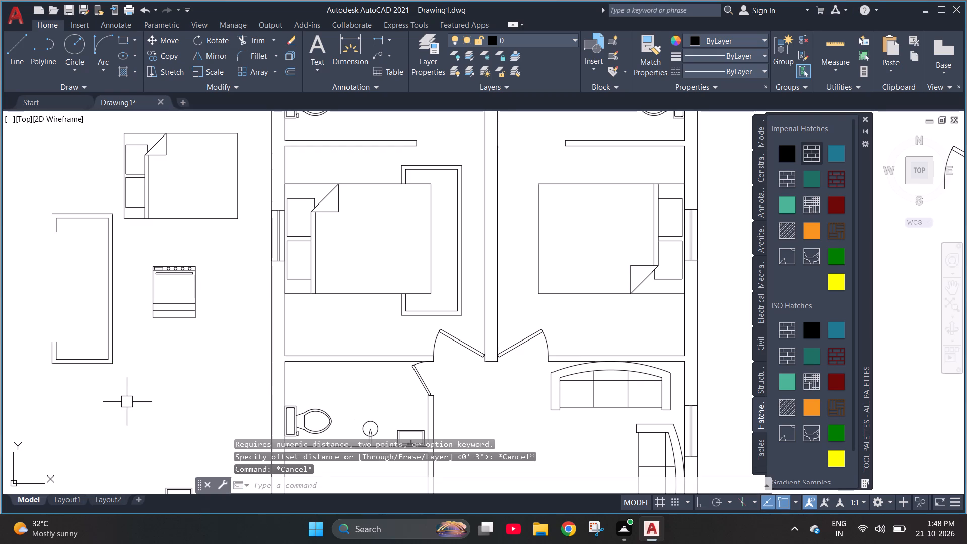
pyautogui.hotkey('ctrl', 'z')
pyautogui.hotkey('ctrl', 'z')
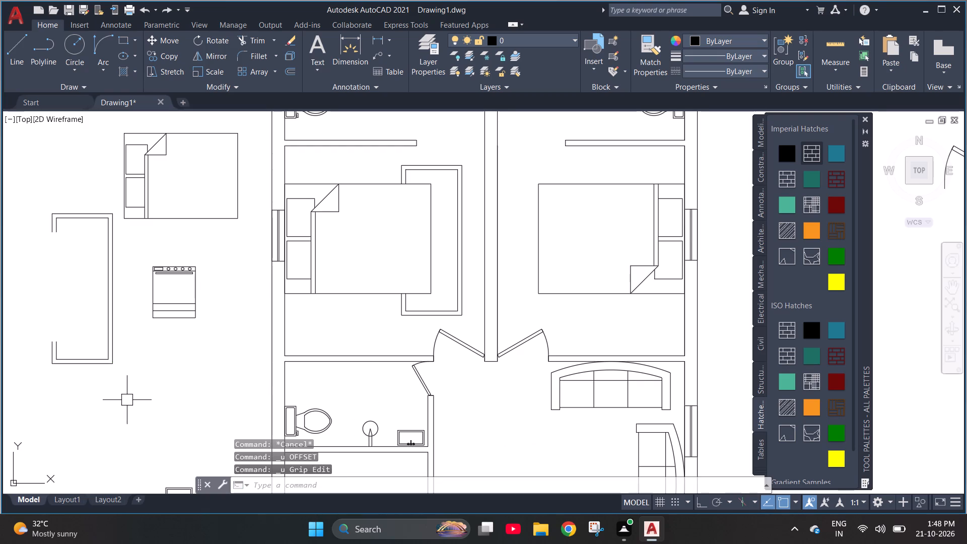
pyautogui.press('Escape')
# Rotate the copied pair of border outlines 180° about their upper outer corner, with ortho on, so they open east.
pyautogui.click(116, 397)
pyautogui.click(33, 213)
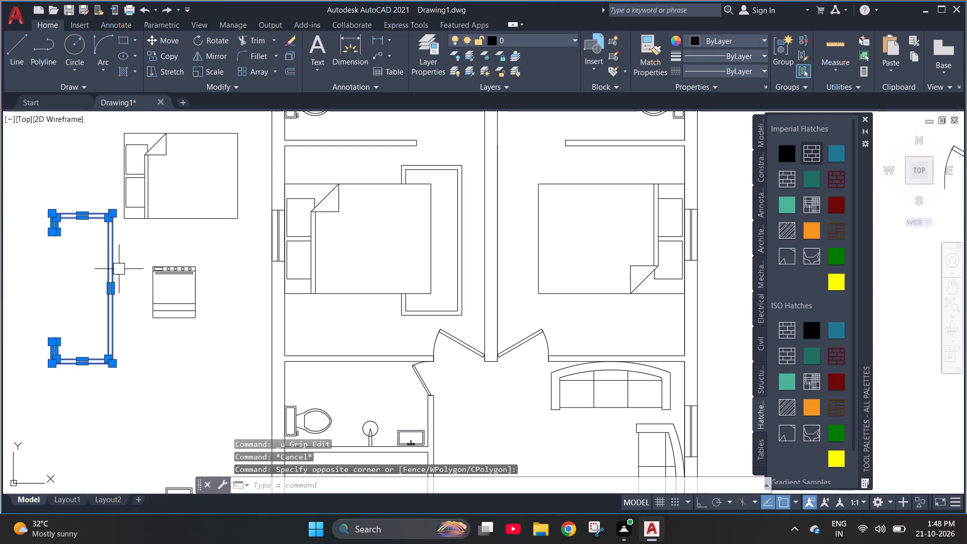
pyautogui.write('ro')
pyautogui.press('space')
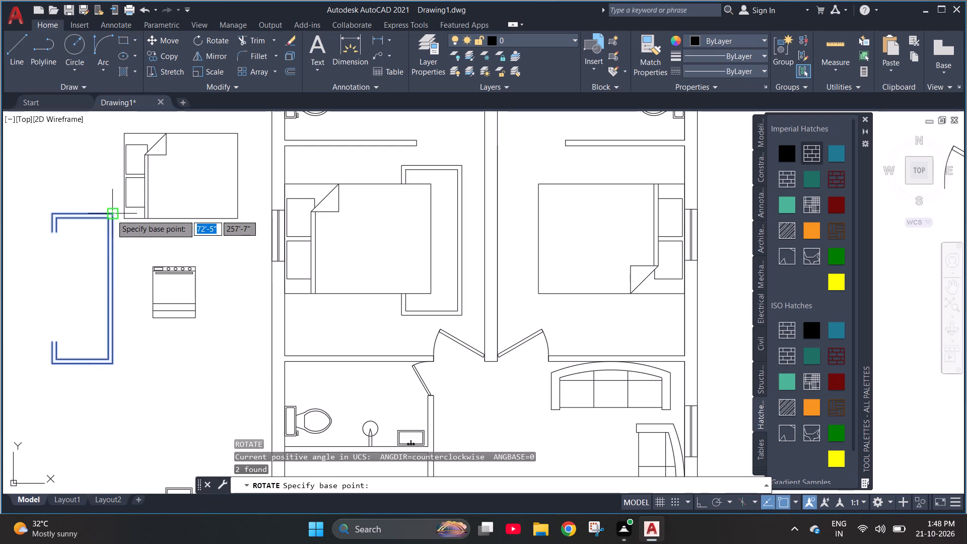
pyautogui.click(111, 215)
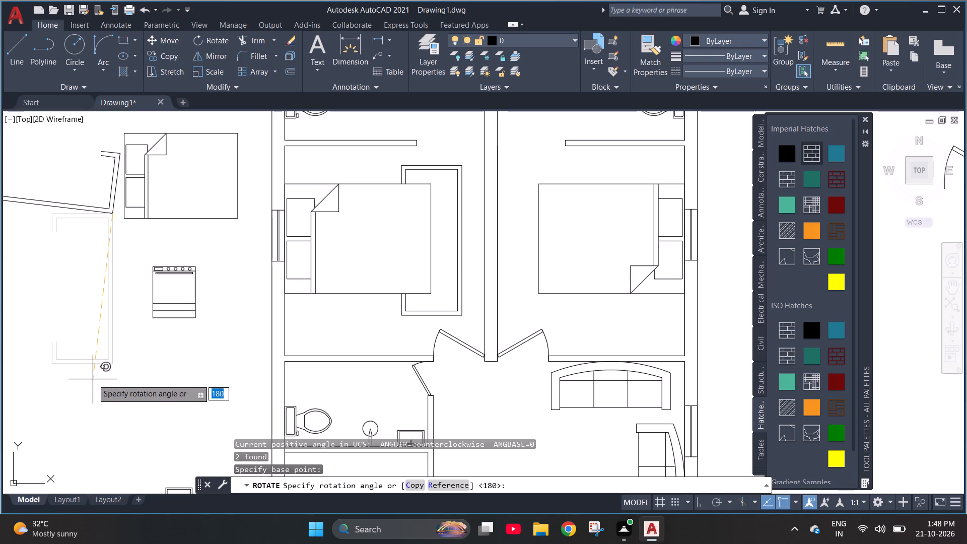
pyautogui.press('F8')
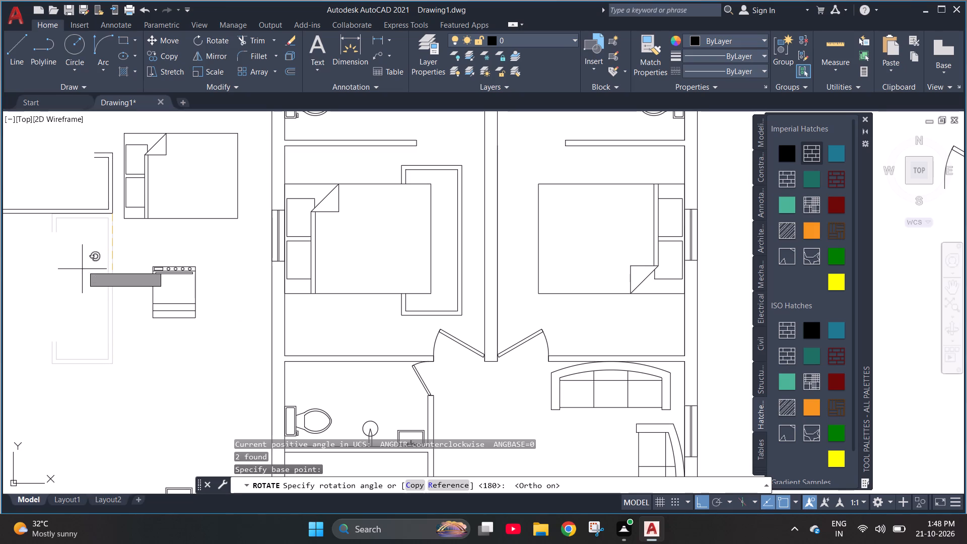
pyautogui.scroll(-1, 64, 279)
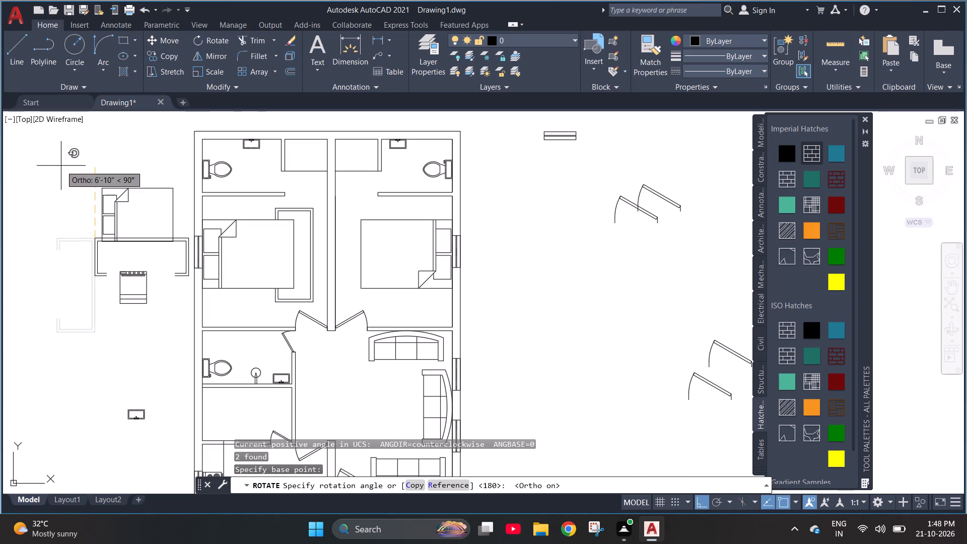
pyautogui.click(58, 220)
# Move the rotated border outlines to the east bedroom, placing their upper open end on the bed's north edge, with ortho off.
pyautogui.click(95, 174)
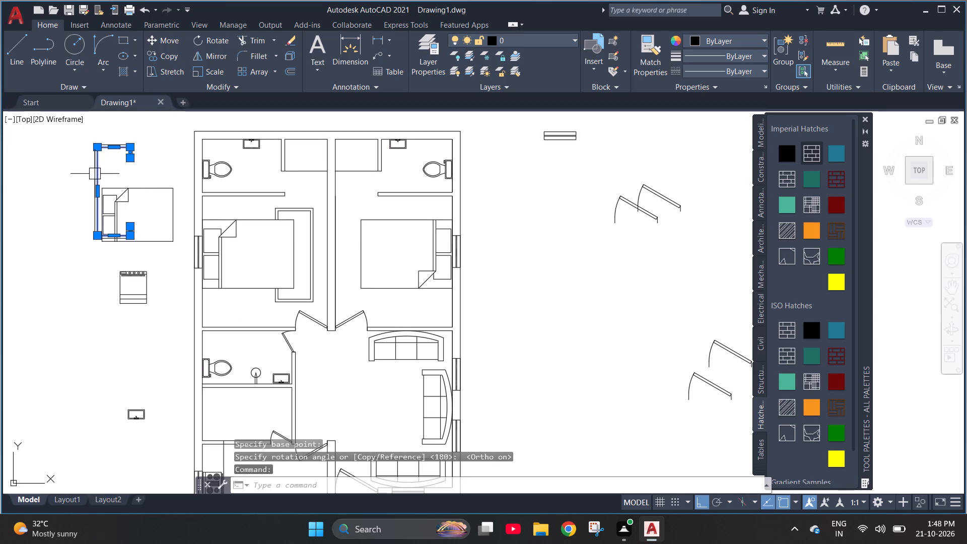
pyautogui.scroll(3, 88, 164)
pyautogui.click(112, 168)
pyautogui.scroll(-2, 63, 216)
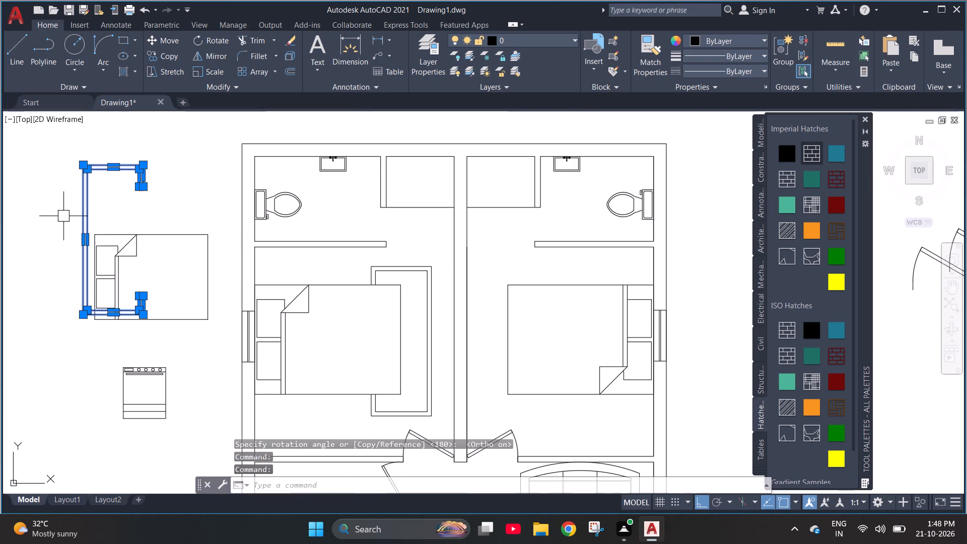
pyautogui.write('m')
pyautogui.press('space')
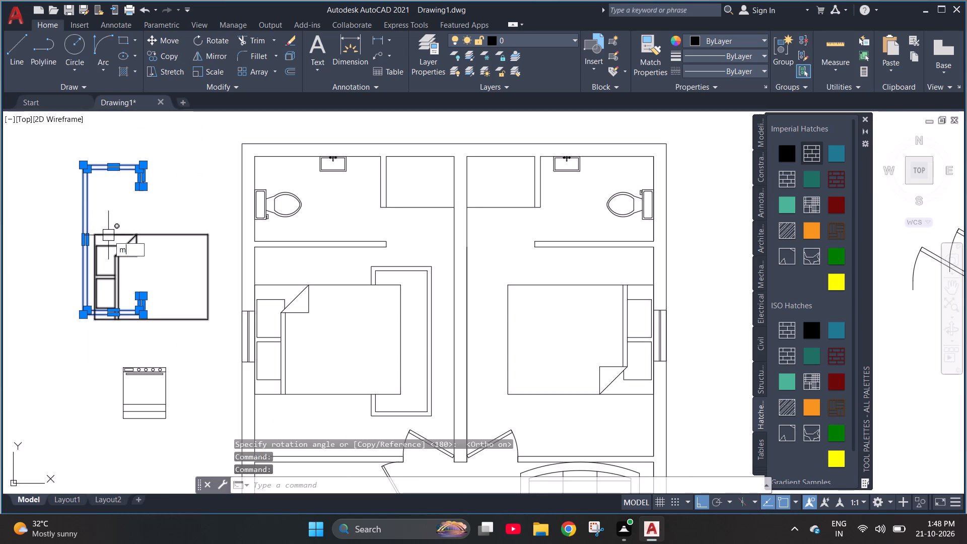
pyautogui.click(145, 190)
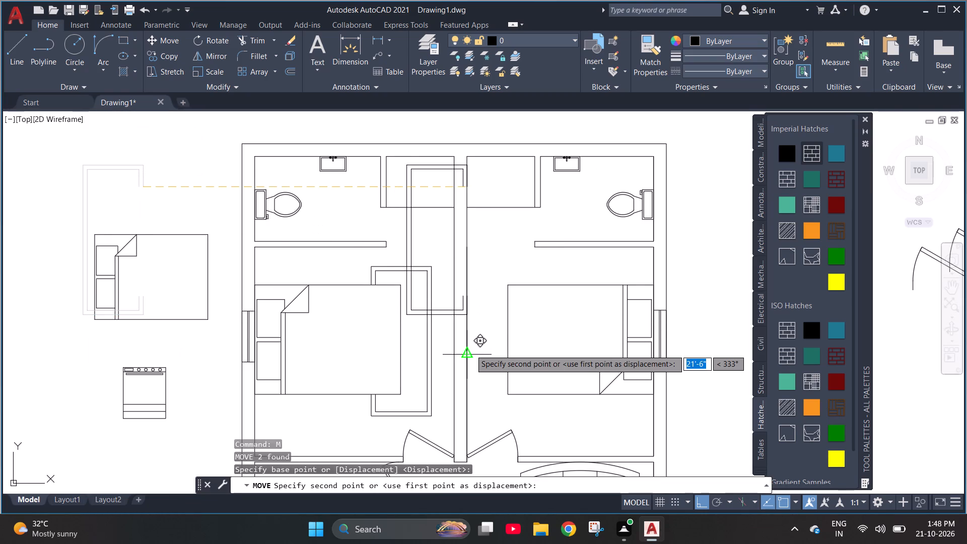
pyautogui.press('F8')
pyautogui.scroll(2, 542, 274)
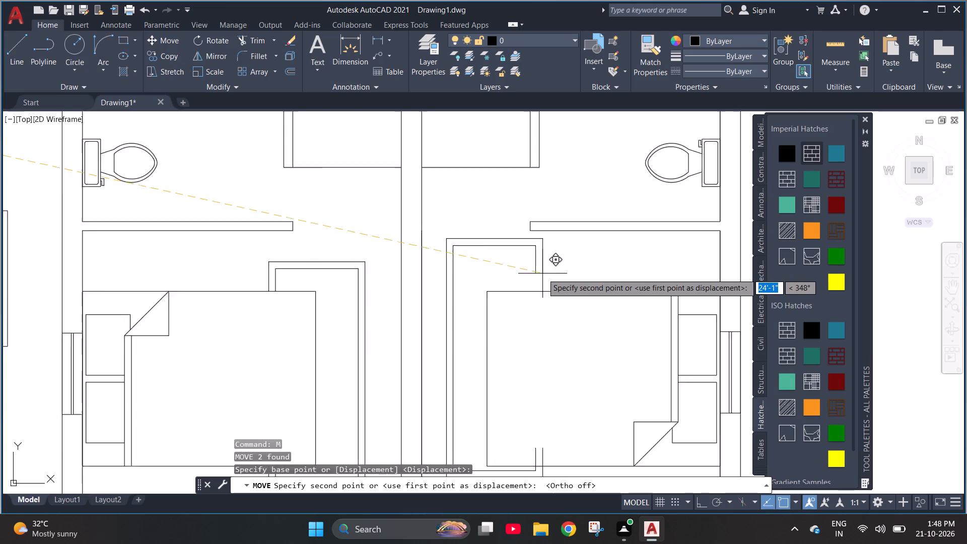
pyautogui.scroll(-1, 542, 274)
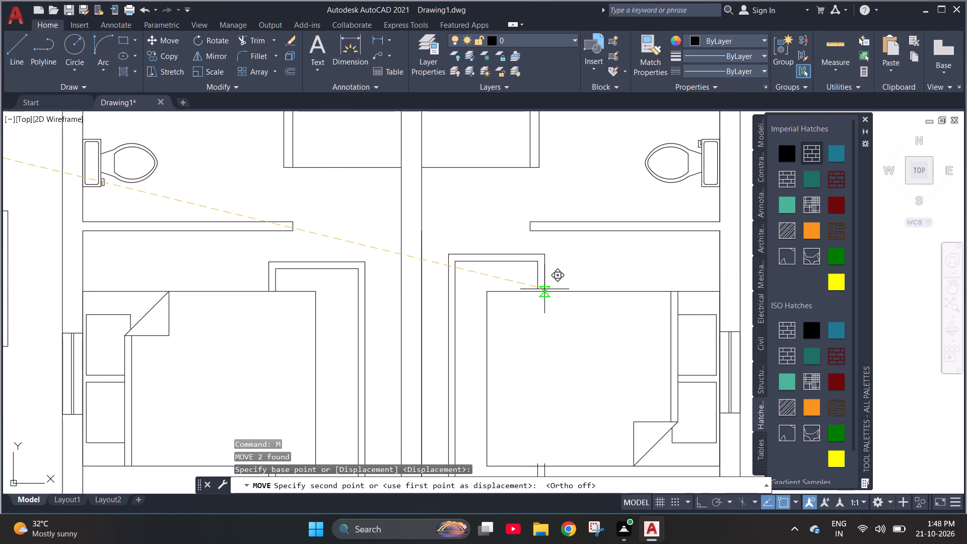
pyautogui.scroll(-1, 541, 286)
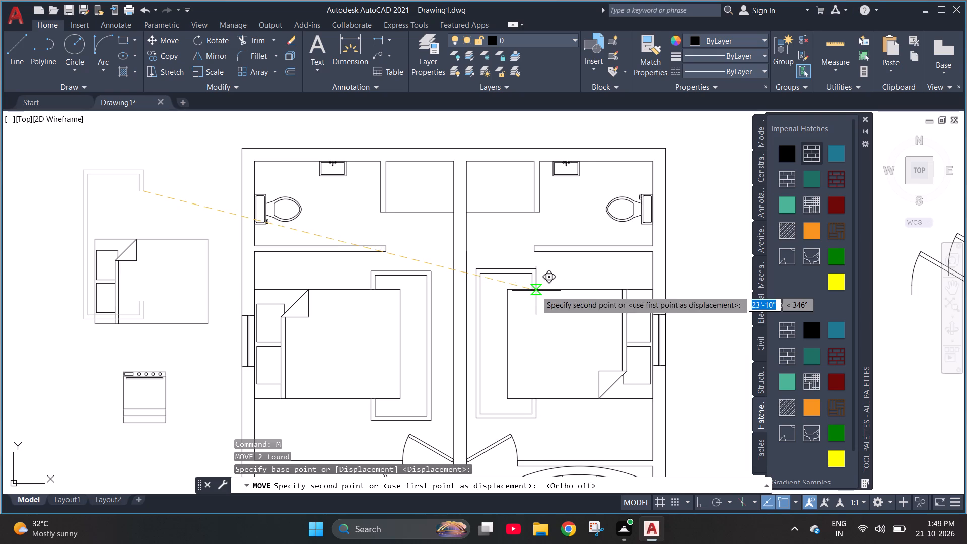
pyautogui.scroll(2, 536, 291)
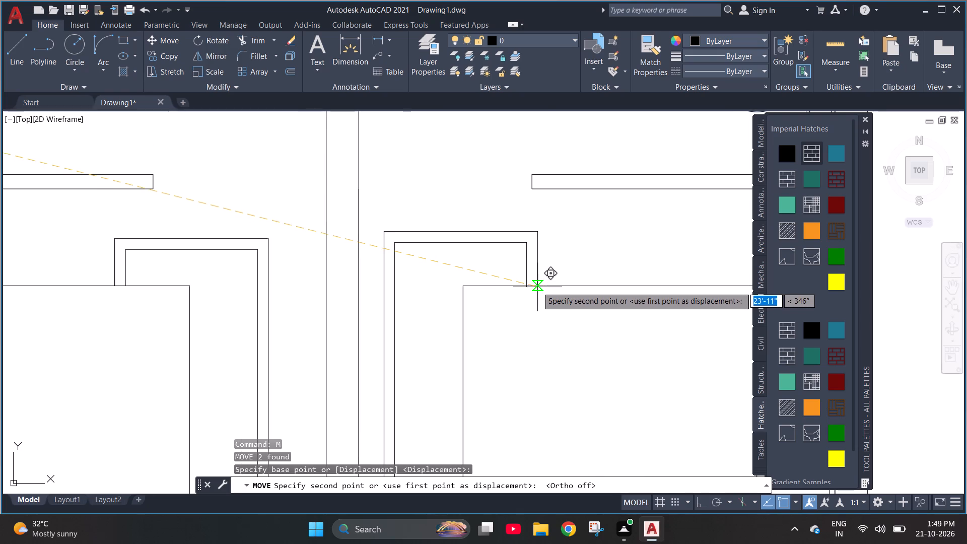
pyautogui.click(537, 287)
pyautogui.scroll(-5, 537, 273)
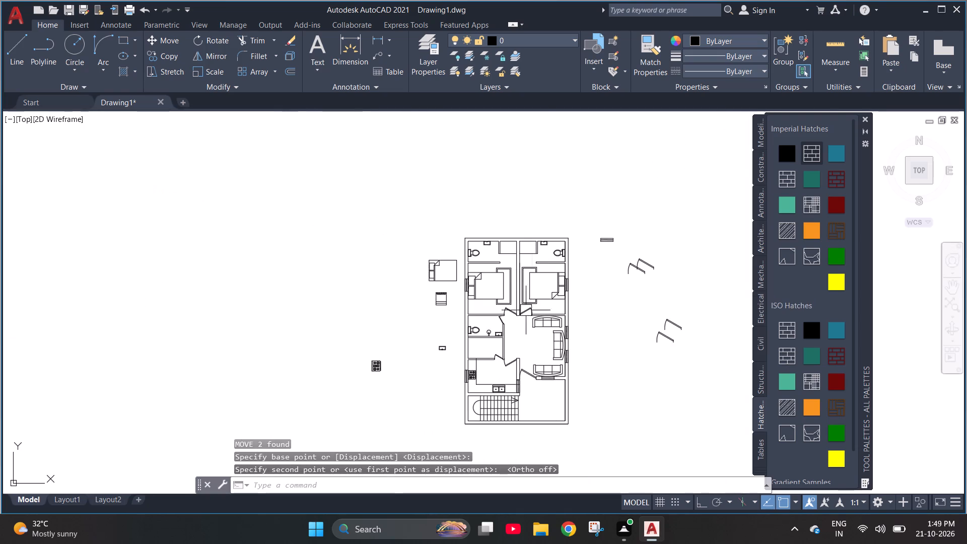
pyautogui.press('Escape')
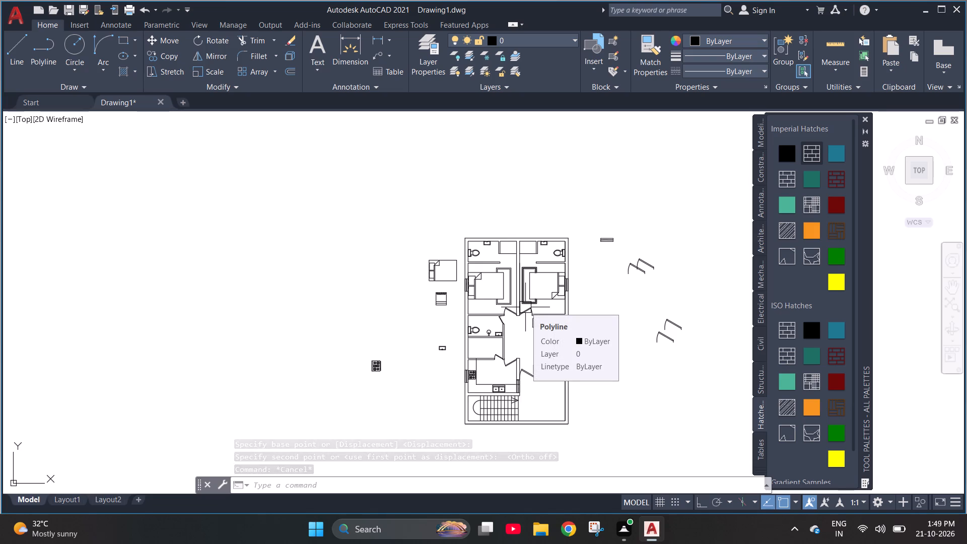
# Scale the east bedroom's bed and both border outlines down slightly together from the bed's northeast corner at the wall.
pyautogui.scroll(2, 525, 307)
pyautogui.scroll(-2, 496, 300)
pyautogui.scroll(2, 513, 293)
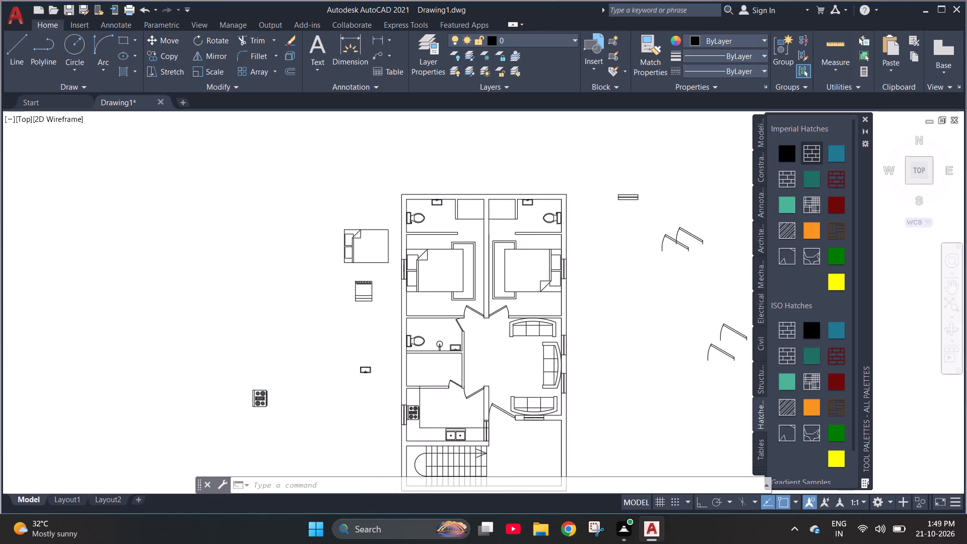
pyautogui.click(500, 282)
pyautogui.click(495, 304)
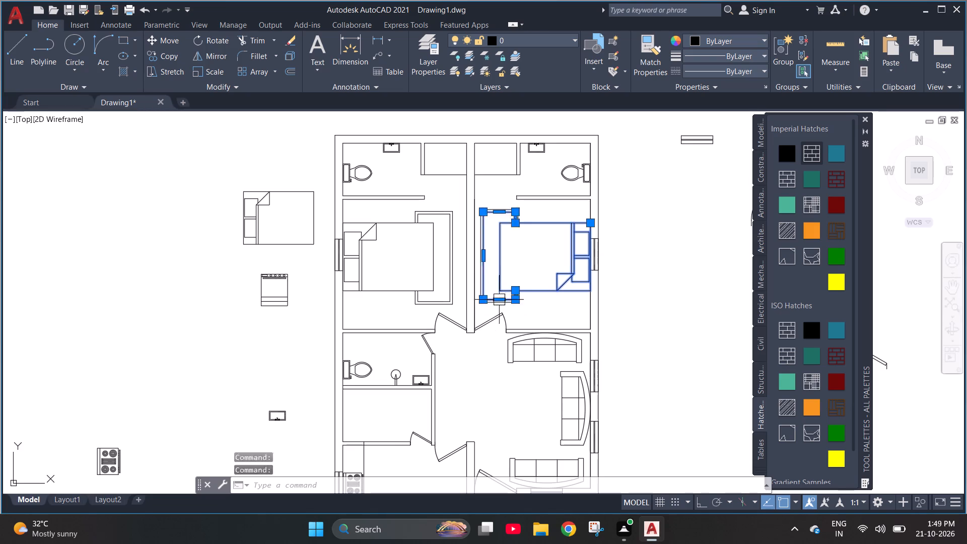
pyautogui.click(480, 284)
pyautogui.scroll(2, 480, 275)
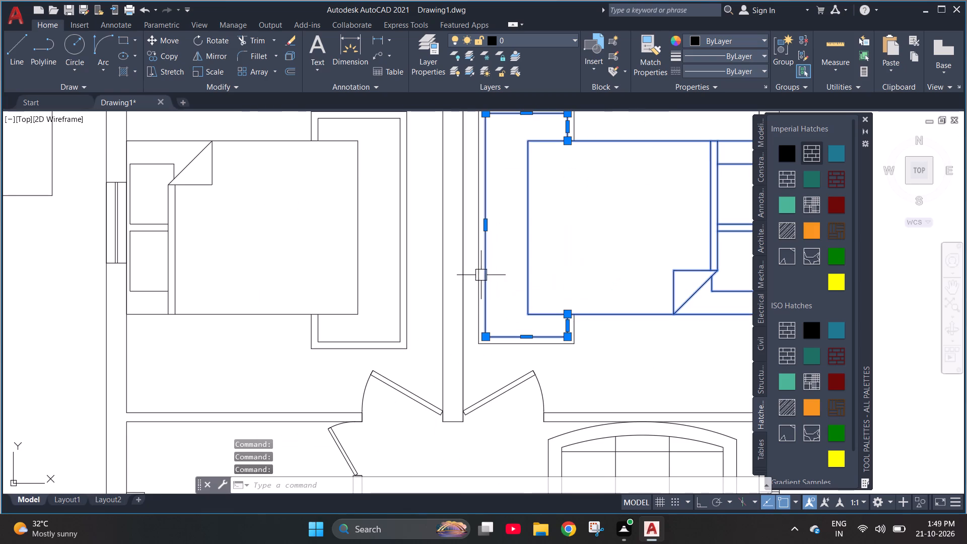
pyautogui.click(478, 277)
pyautogui.scroll(-2, 477, 277)
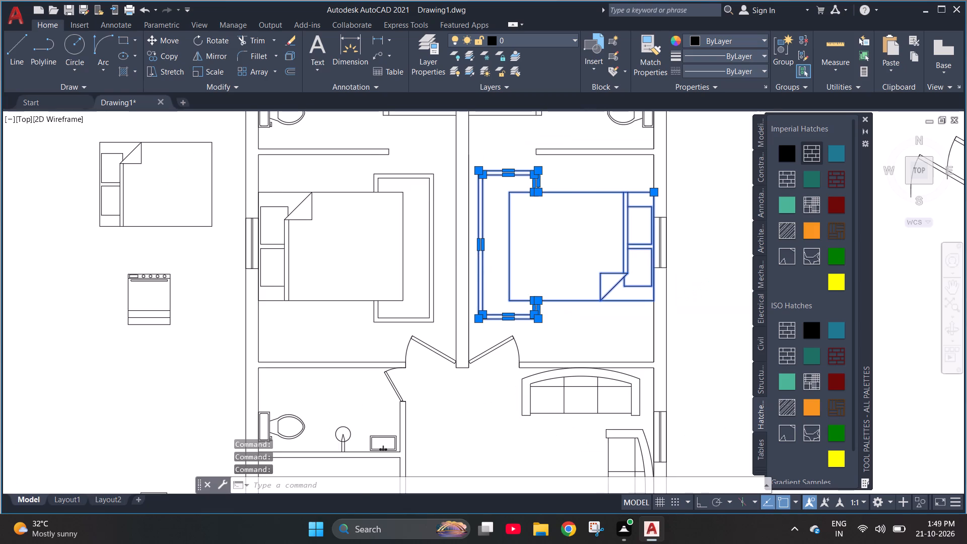
pyautogui.press('s')
pyautogui.press('c')
pyautogui.press('space')
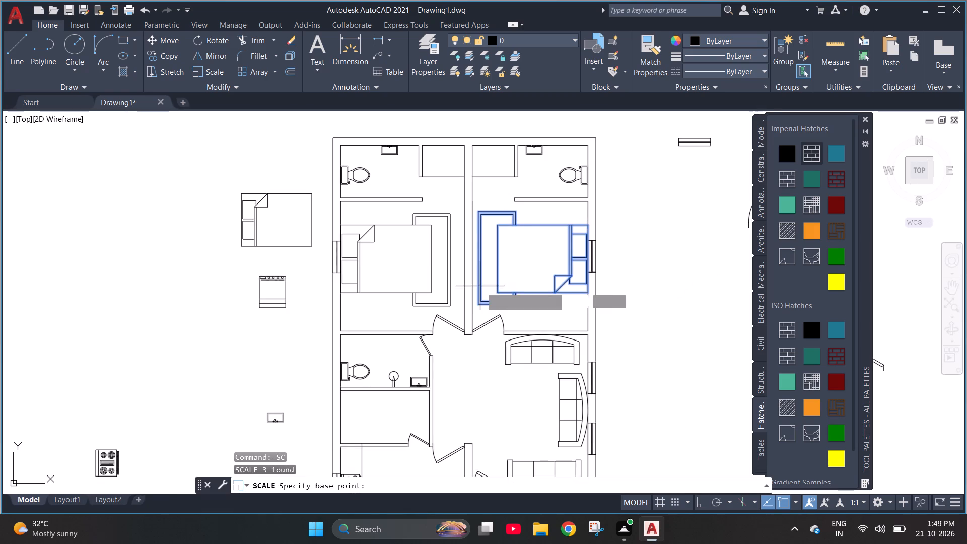
pyautogui.click(589, 226)
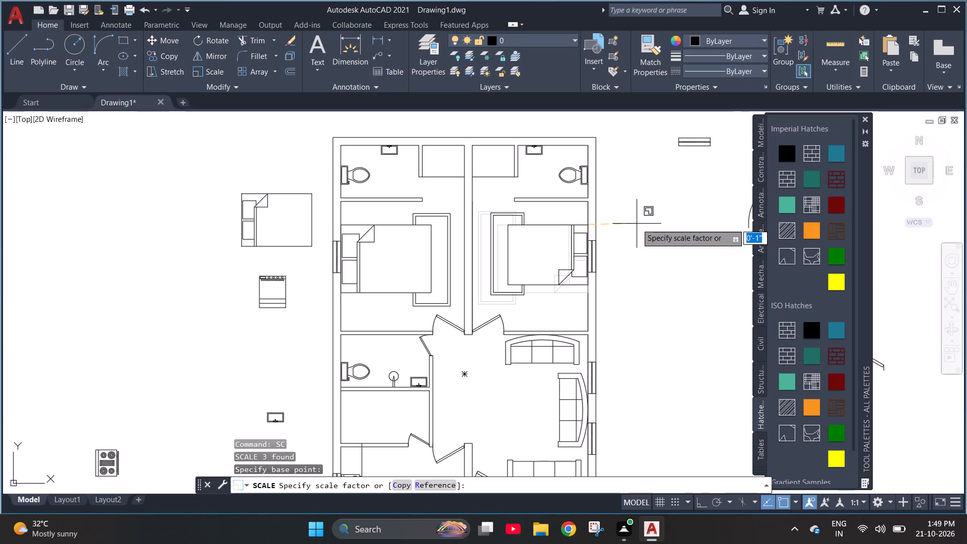
pyautogui.click(637, 223)
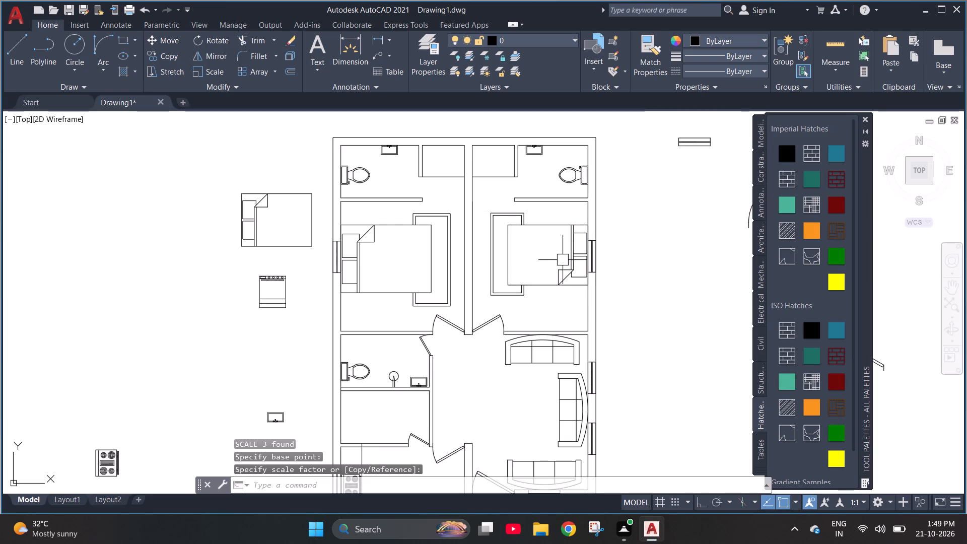
# Delete the east bedroom's bed together with both of its border outlines.
pyautogui.click(557, 277)
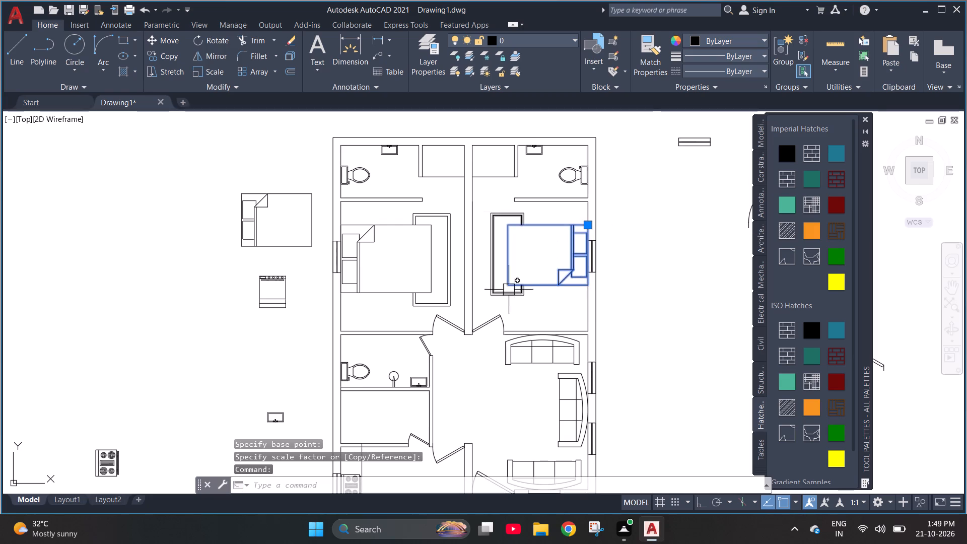
pyautogui.scroll(1, 502, 297)
pyautogui.click(471, 297)
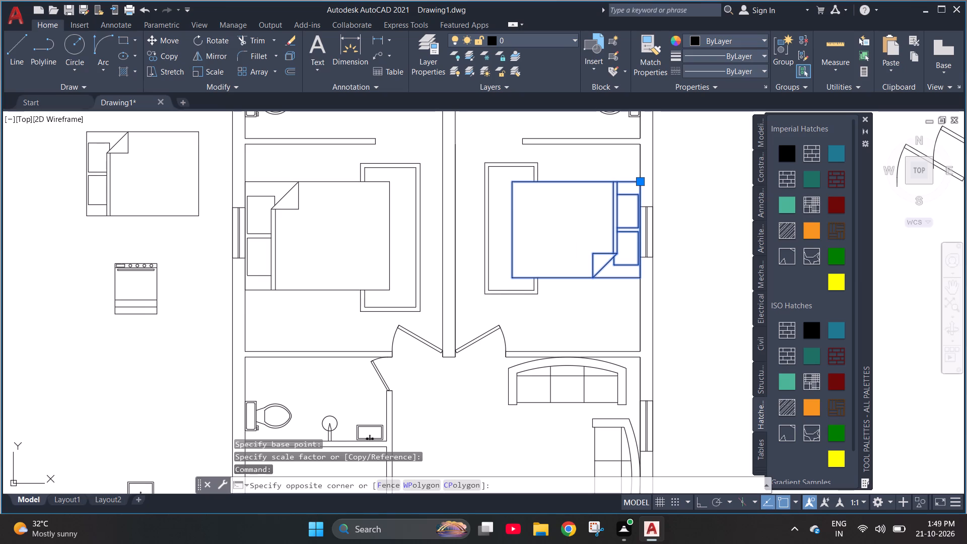
pyautogui.click(548, 237)
pyautogui.click(489, 286)
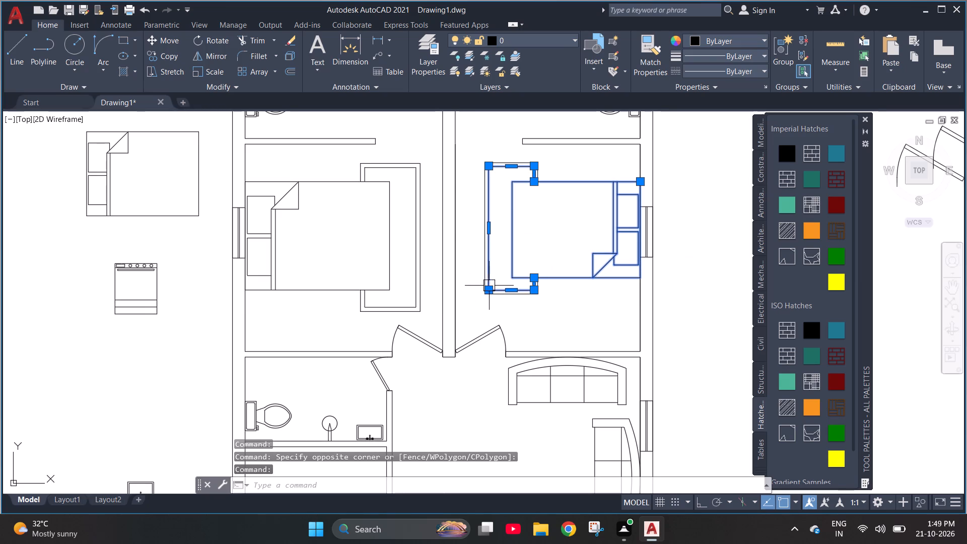
pyautogui.click(483, 274)
pyautogui.press('Delete')
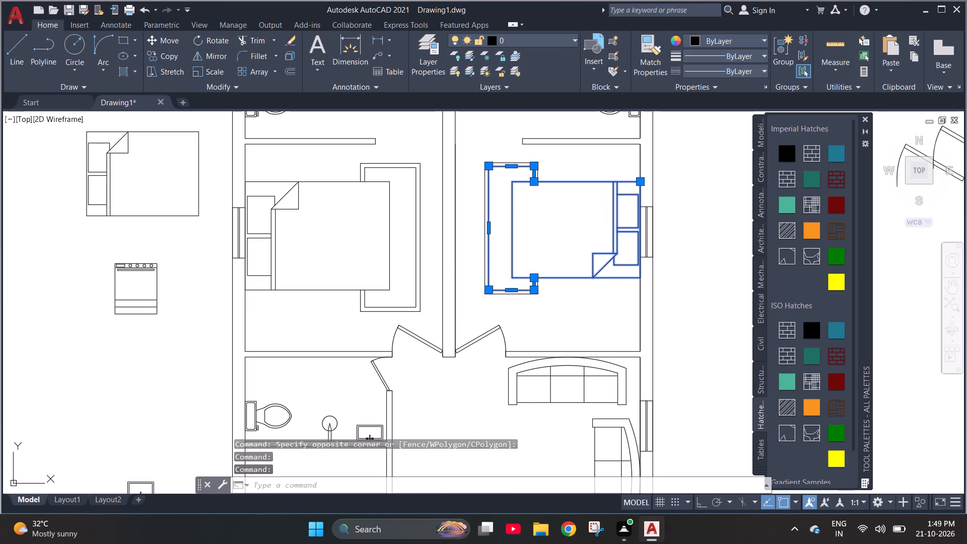
pyautogui.click(483, 273)
pyautogui.press('Delete')
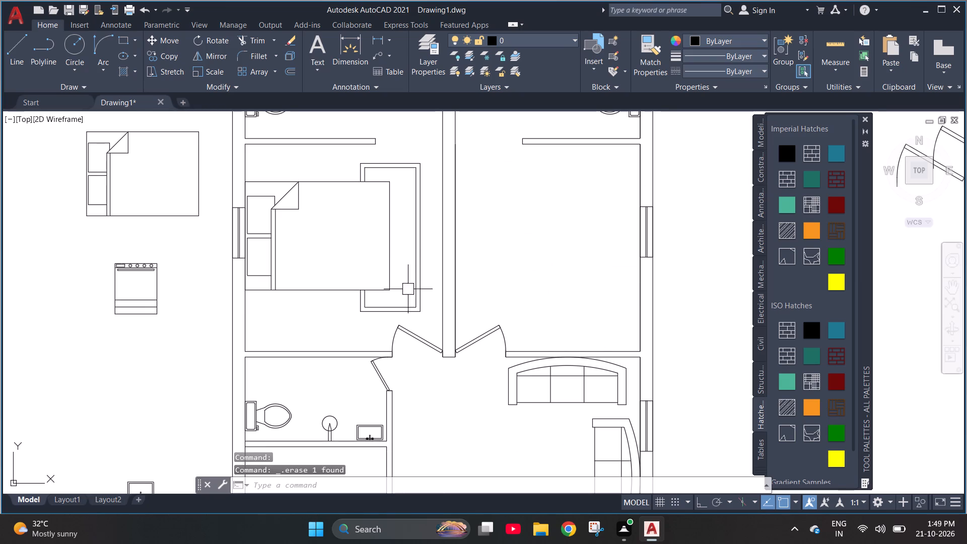
# Copy the west bedroom's bed and both border outlines to the empty area just east of the house plan.
pyautogui.click(432, 312)
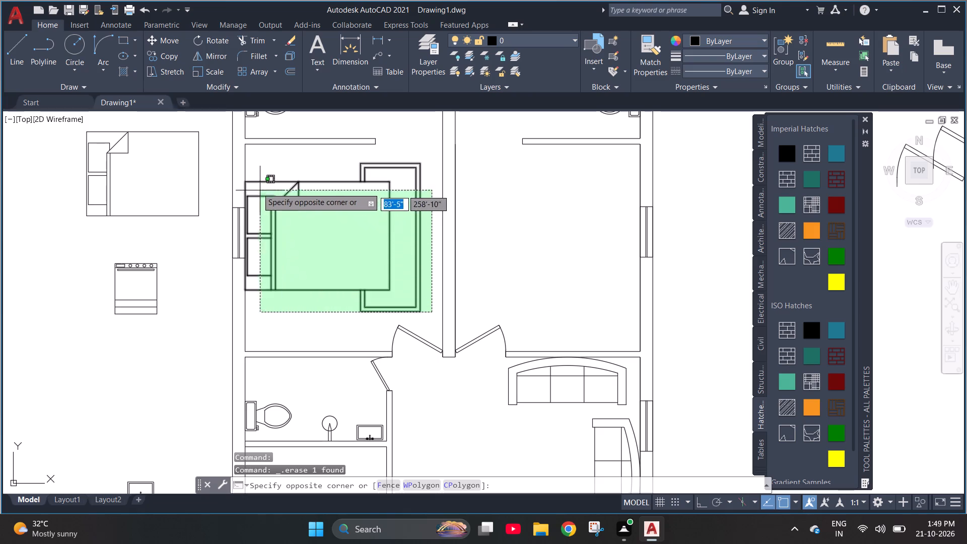
pyautogui.click(250, 167)
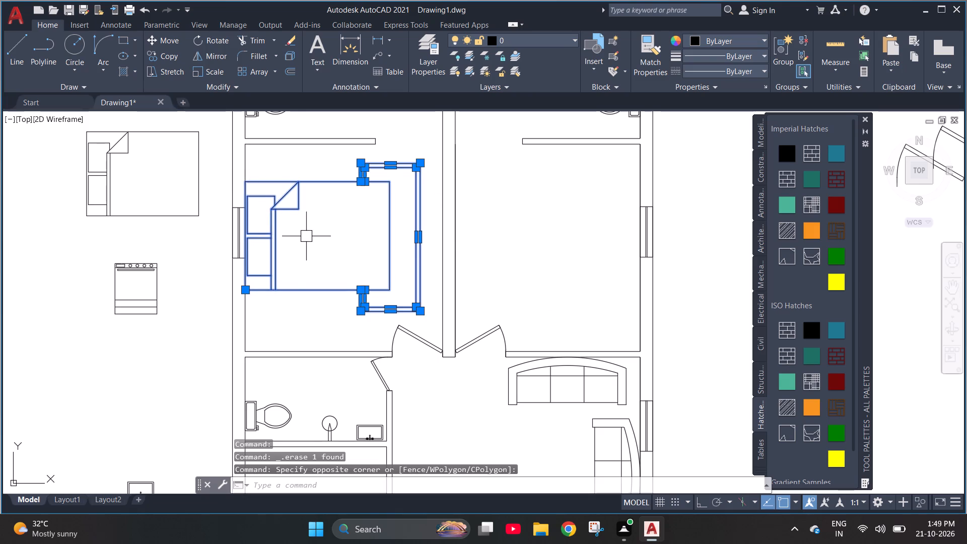
pyautogui.press('c')
pyautogui.press('o')
pyautogui.press('Return')
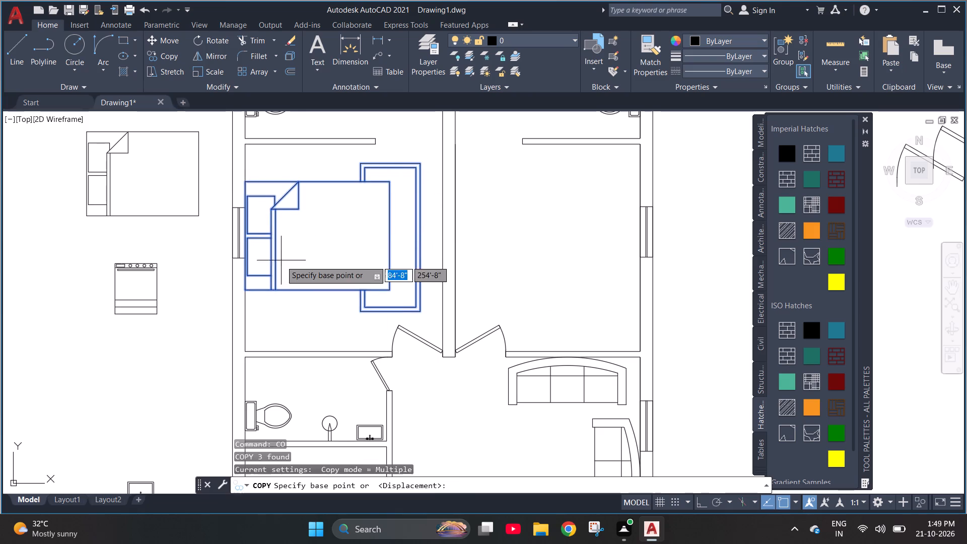
pyautogui.click(246, 288)
pyautogui.scroll(-2, 226, 270)
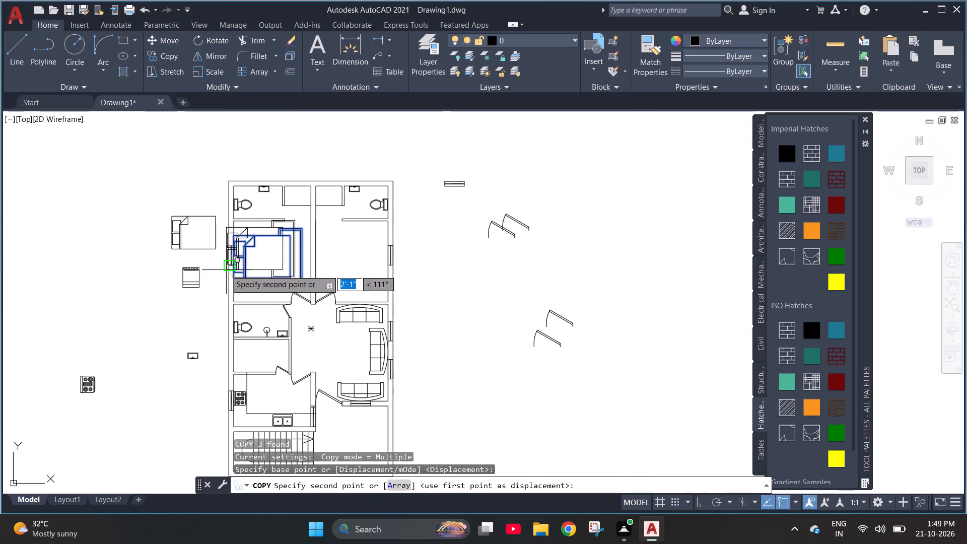
pyautogui.click(423, 305)
pyautogui.press('Escape')
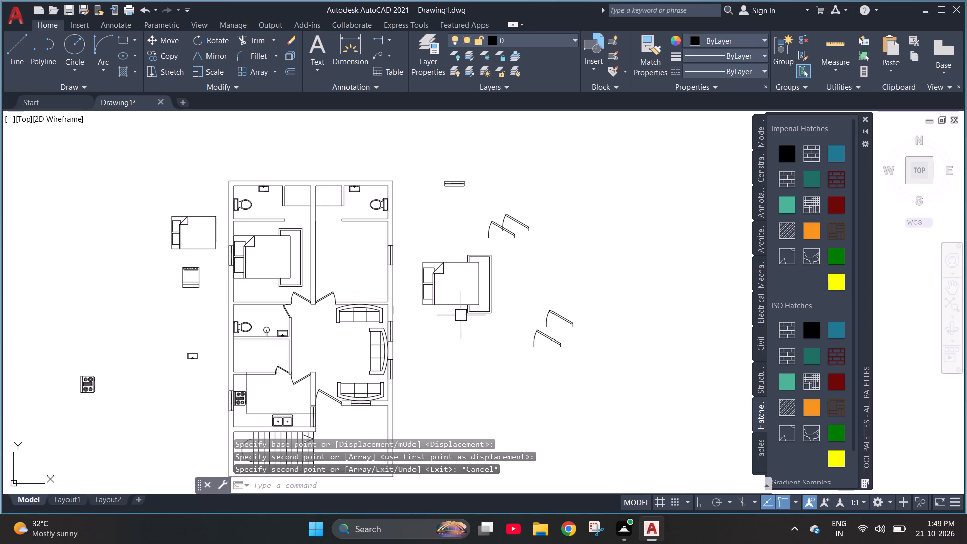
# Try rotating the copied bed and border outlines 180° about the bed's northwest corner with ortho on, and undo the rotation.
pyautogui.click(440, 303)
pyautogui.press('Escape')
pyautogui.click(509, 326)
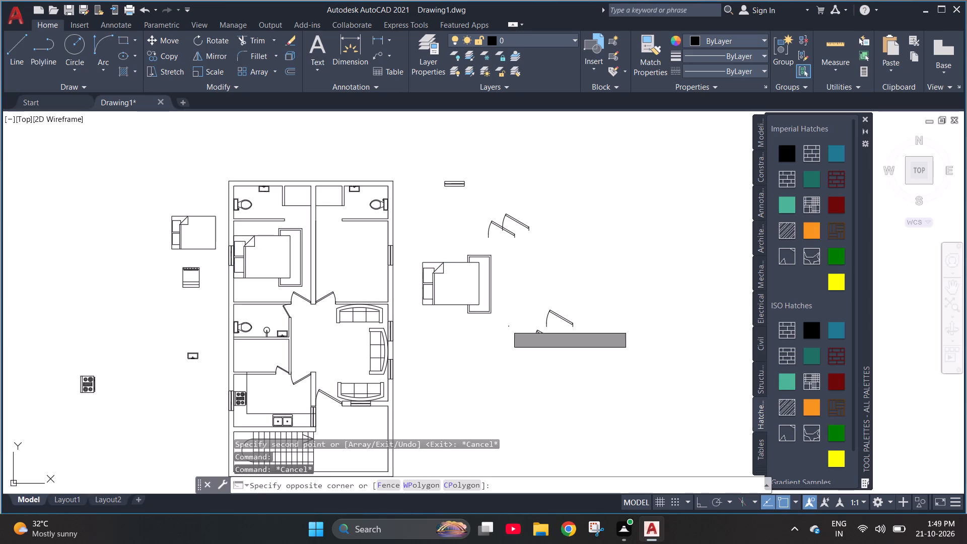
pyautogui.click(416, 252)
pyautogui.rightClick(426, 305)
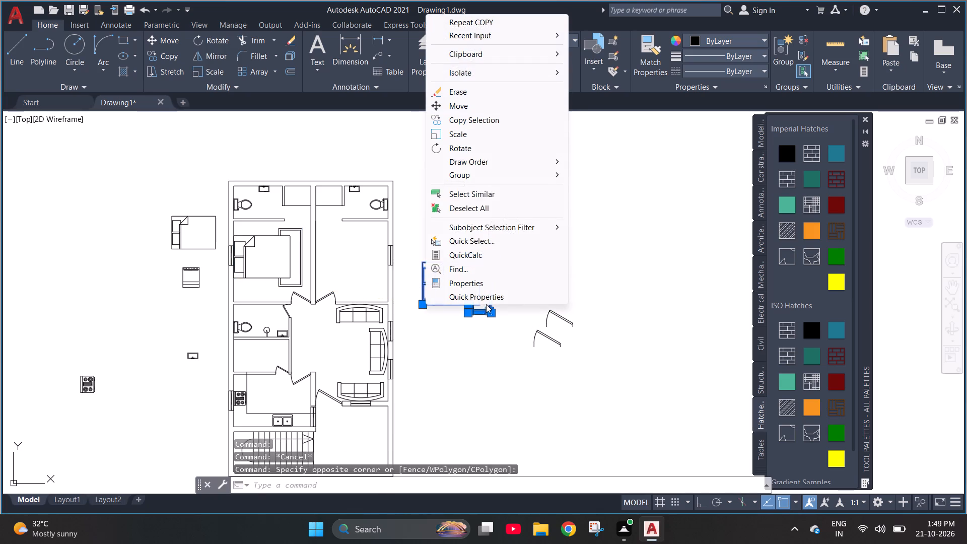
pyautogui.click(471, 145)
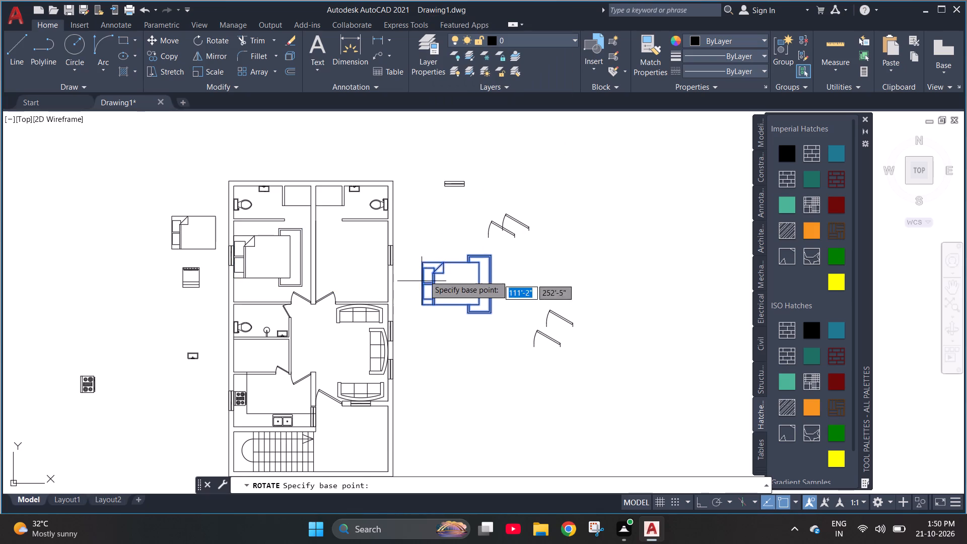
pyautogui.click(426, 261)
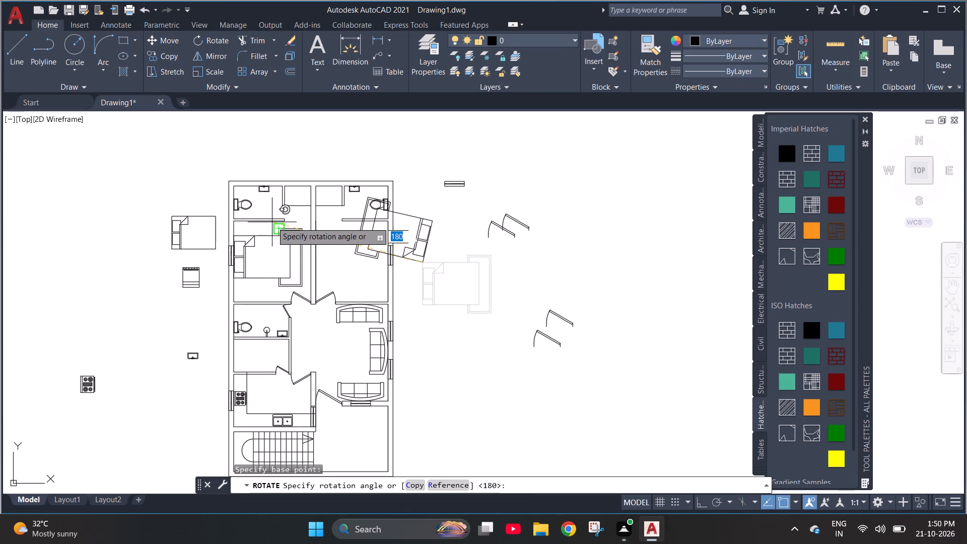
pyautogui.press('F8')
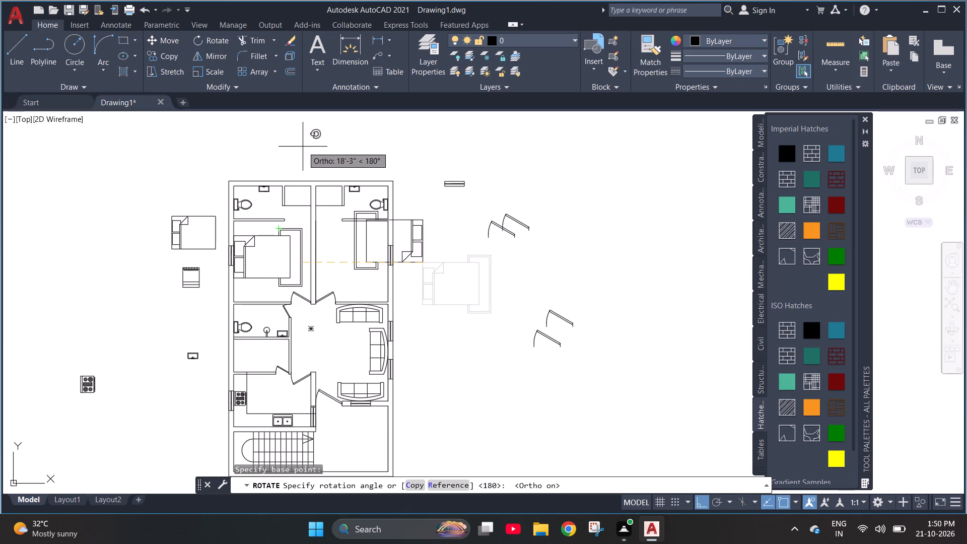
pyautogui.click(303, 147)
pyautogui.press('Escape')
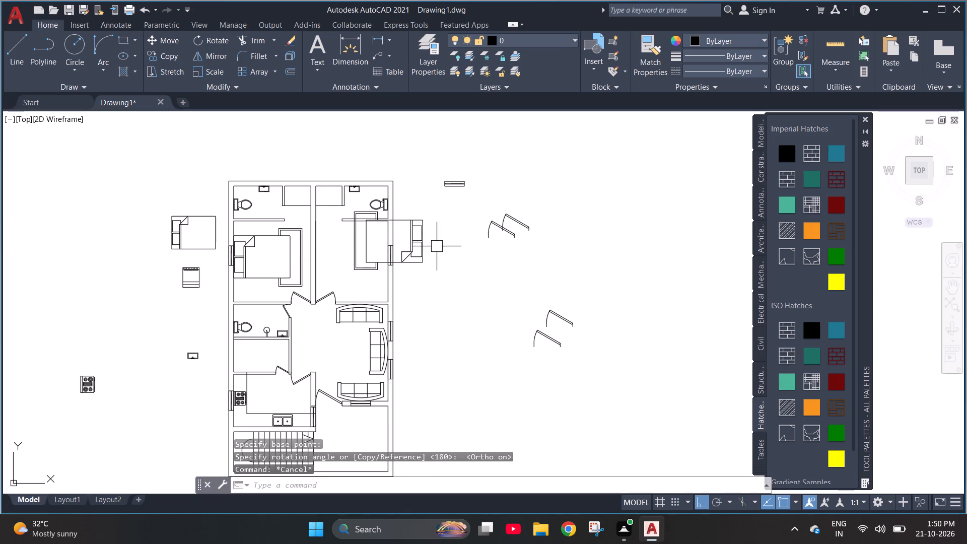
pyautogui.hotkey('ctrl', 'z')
# Move the copied bed and border outlines farther east, beyond the loose door symbols.
pyautogui.click(431, 269)
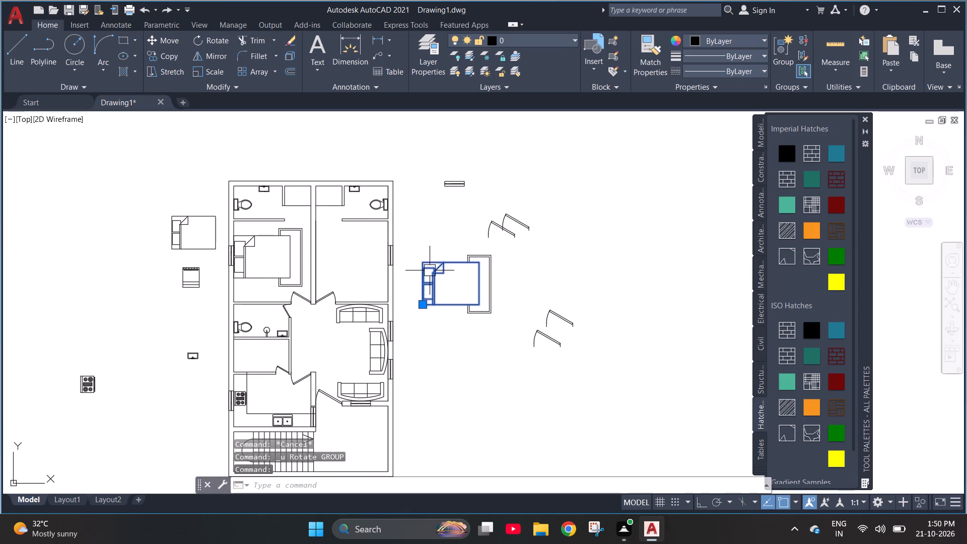
pyautogui.press('Escape')
pyautogui.moveTo(419, 246); pyautogui.dragTo(425, 256)
pyautogui.click(504, 343)
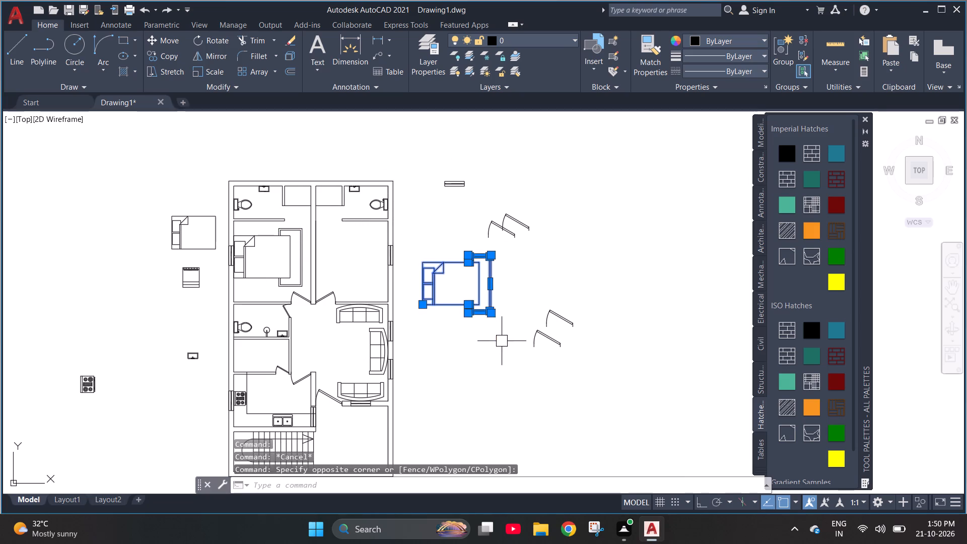
pyautogui.click(422, 306)
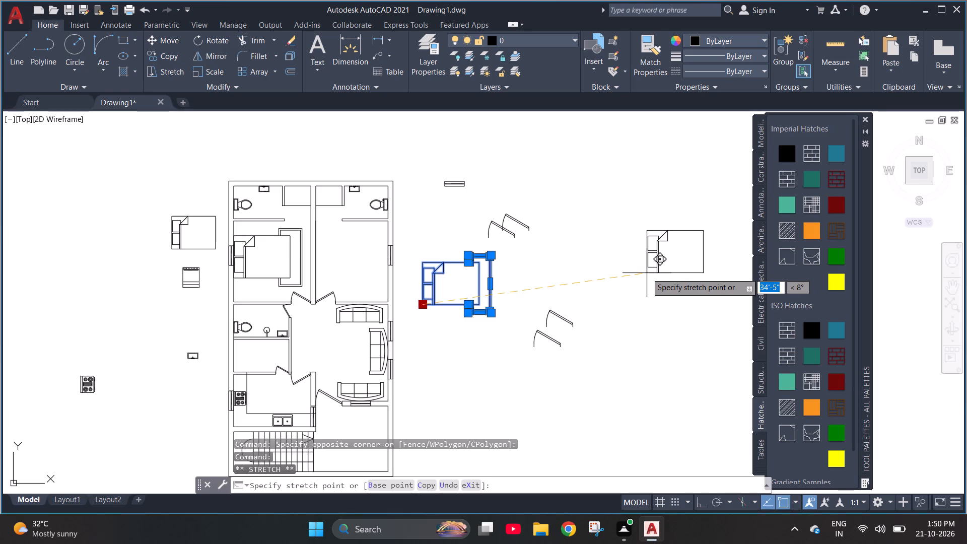
pyautogui.press('Escape')
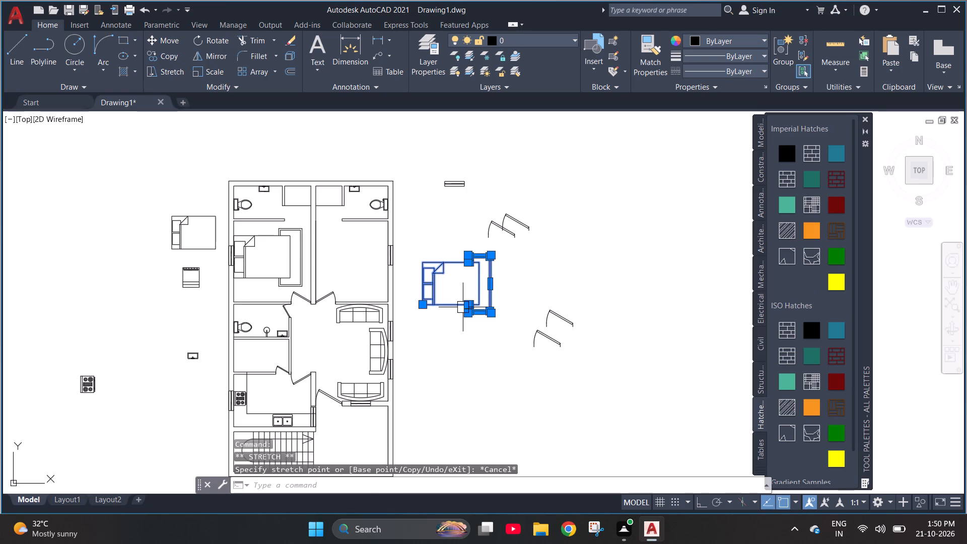
pyautogui.write('m')
pyautogui.press('space')
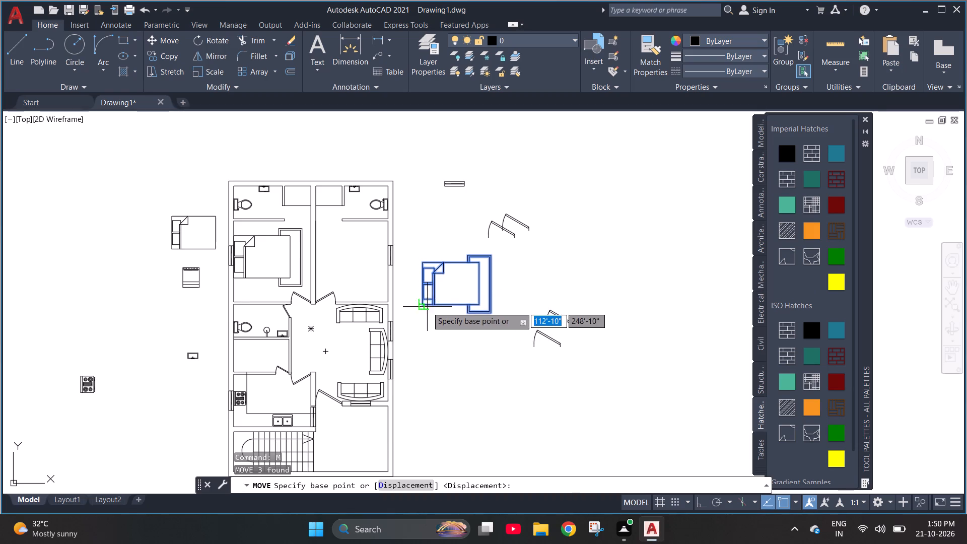
pyautogui.click(425, 308)
pyautogui.click(594, 274)
pyautogui.press('Escape')
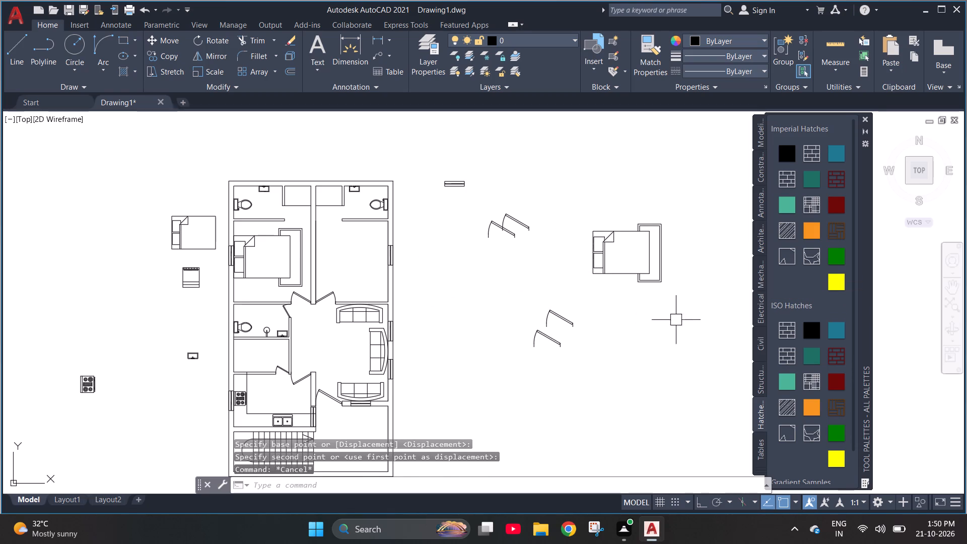
# Rotate the copied bed and border outlines 180° about the bed's southwest corner, with ortho on.
pyautogui.click(692, 299)
pyautogui.click(562, 175)
pyautogui.write('ro')
pyautogui.press('space')
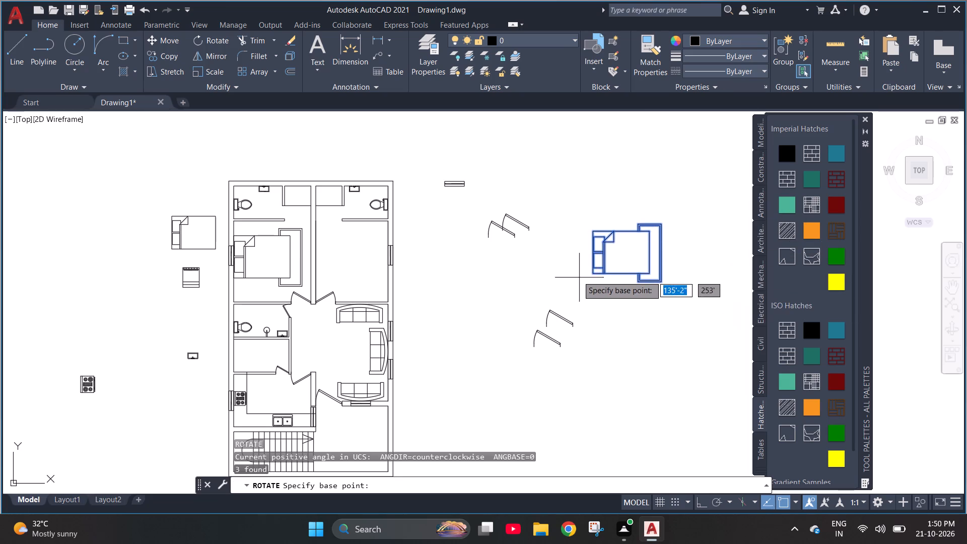
pyautogui.click(592, 274)
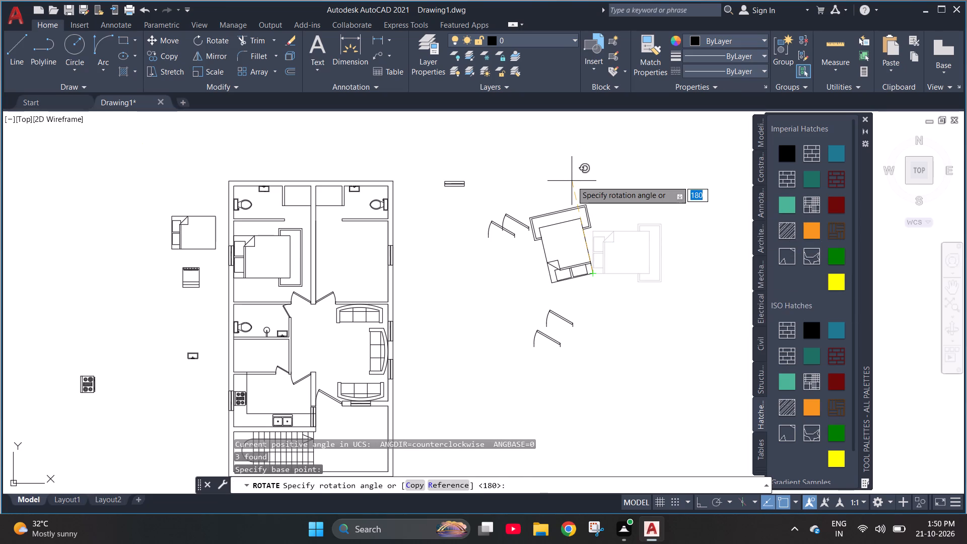
pyautogui.press('F8')
pyautogui.click(534, 304)
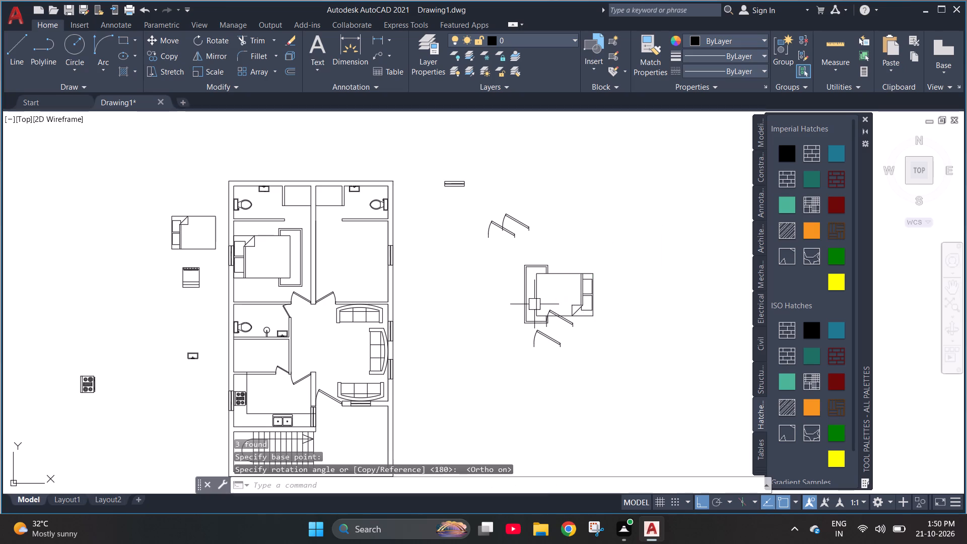
pyautogui.press('Escape')
# Delete the two loose door symbols overlapping and just below the rotated bed copy.
pyautogui.scroll(3, 562, 343)
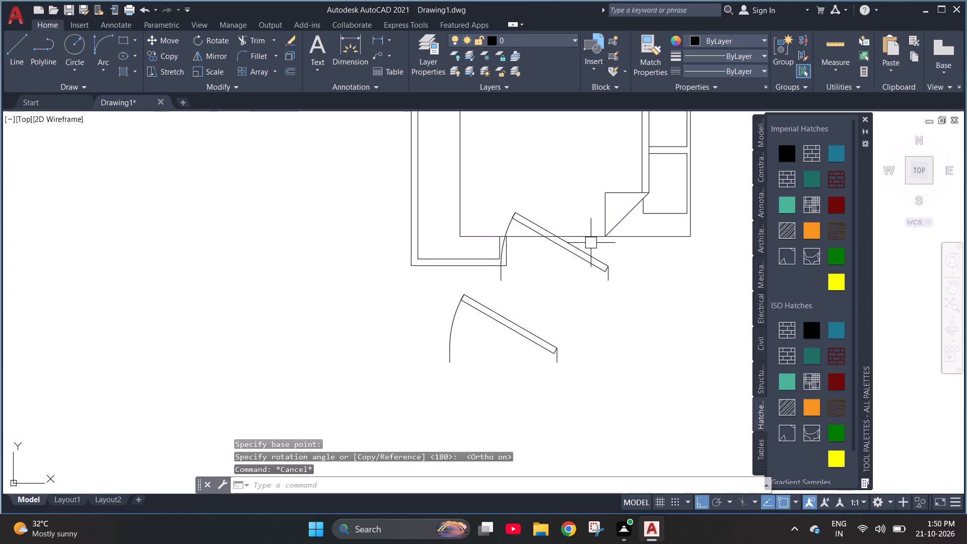
pyautogui.click(583, 256)
pyautogui.press('Delete')
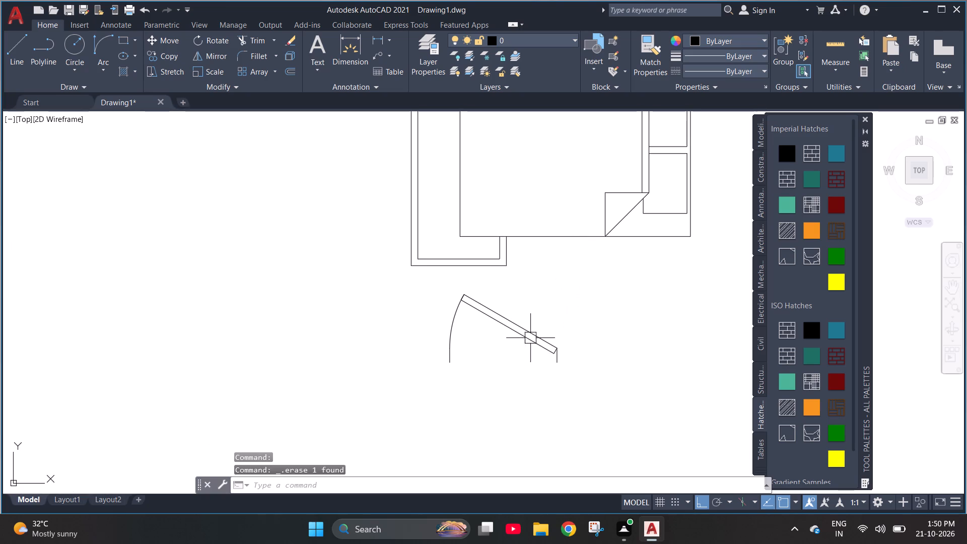
pyautogui.click(530, 338)
pyautogui.press('Delete')
pyautogui.scroll(-2, 518, 353)
pyautogui.press('Escape')
# Move the rotated bed and border outlines into the east bedroom, placing the bed's northeast corner on the east wall's inner face, with ortho off.
pyautogui.moveTo(632, 357); pyautogui.dragTo(625, 349)
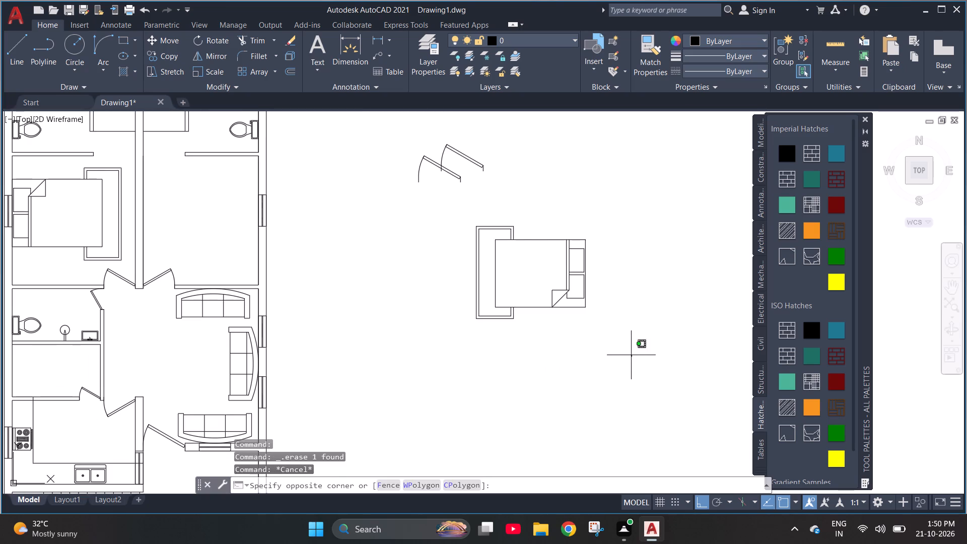
pyautogui.click(445, 195)
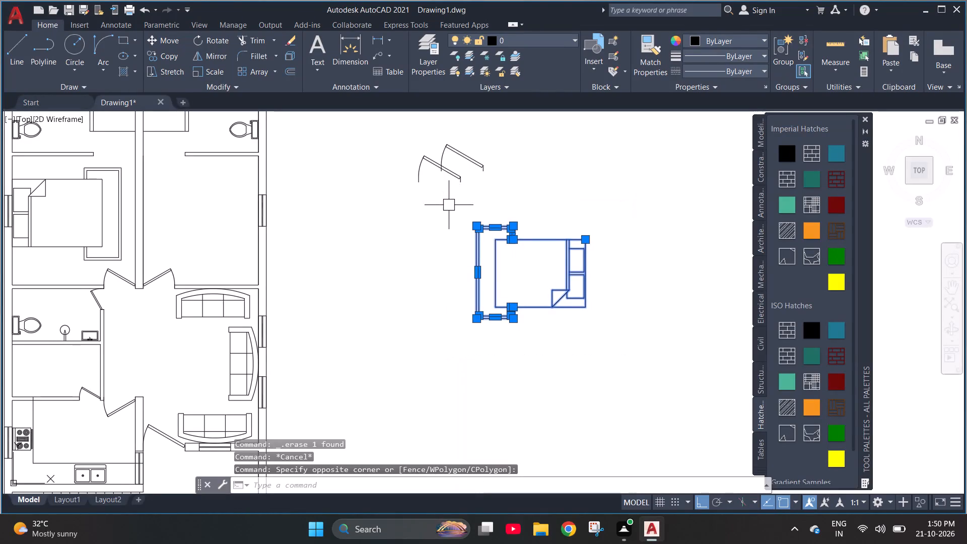
pyautogui.press('m')
pyautogui.press('space')
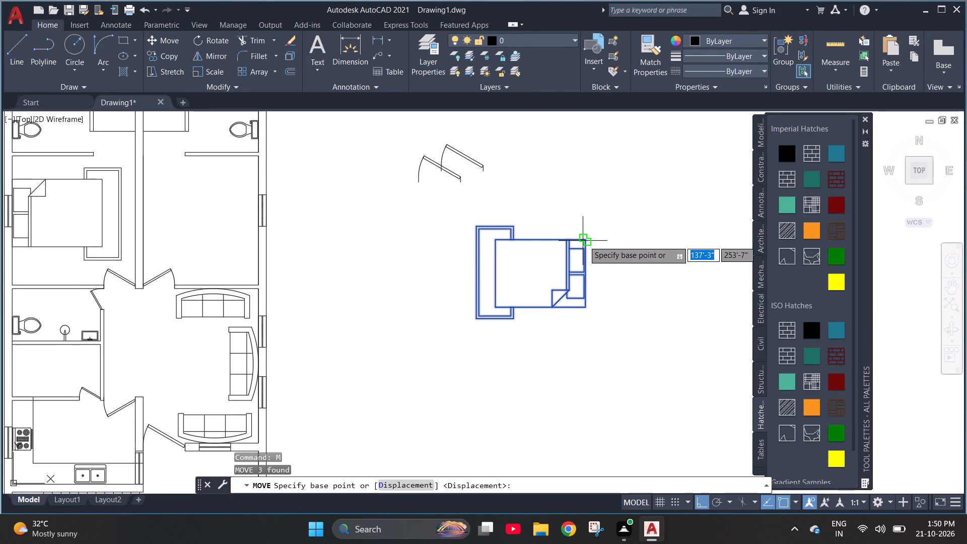
pyautogui.click(585, 241)
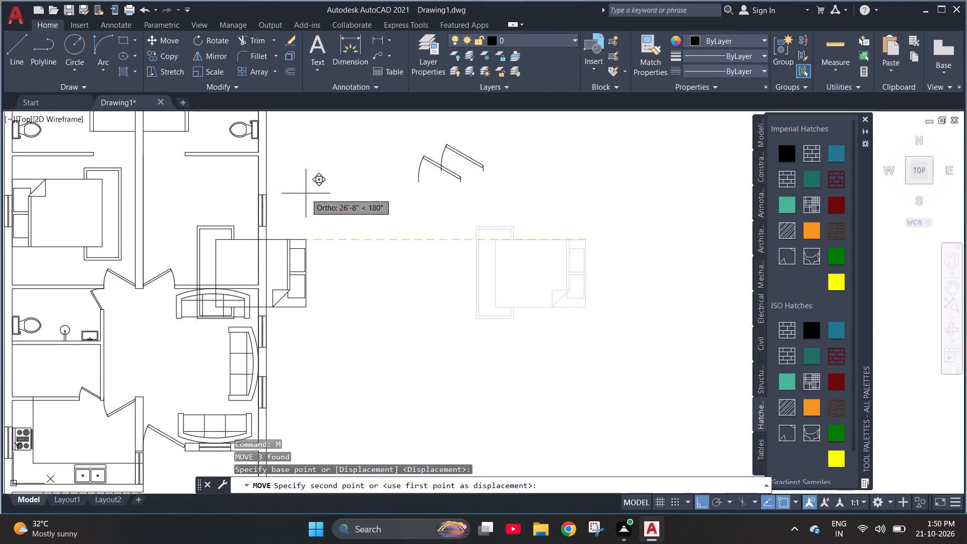
pyautogui.press('F8')
pyautogui.scroll(2, 261, 188)
pyautogui.scroll(-2, 261, 188)
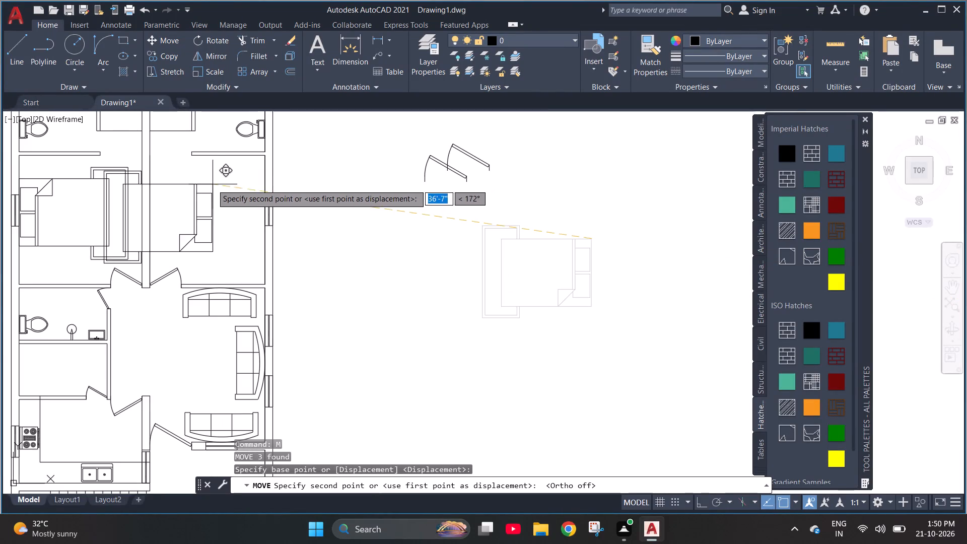
pyautogui.scroll(-1, 211, 183)
pyautogui.scroll(2, 243, 186)
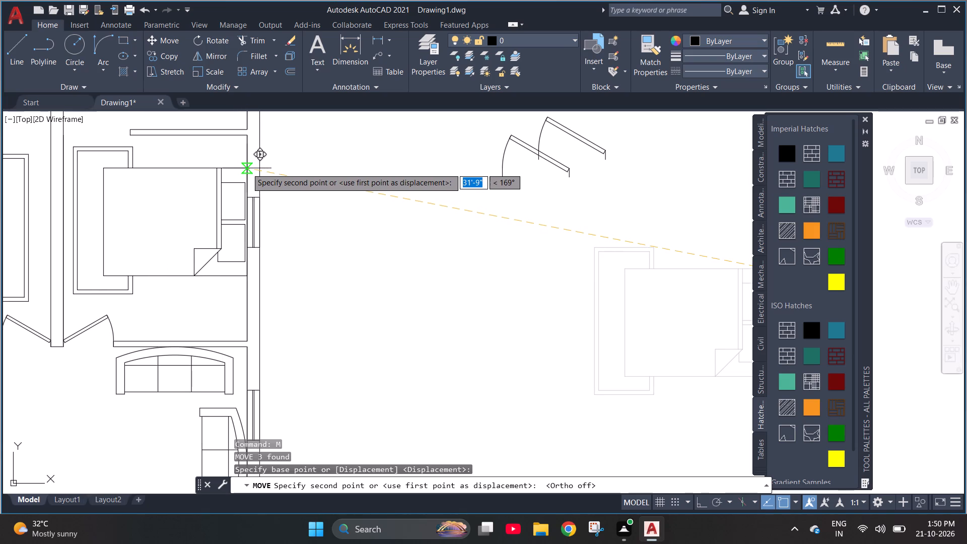
pyautogui.click(247, 168)
pyautogui.scroll(-2, 407, 192)
pyautogui.press('Escape')
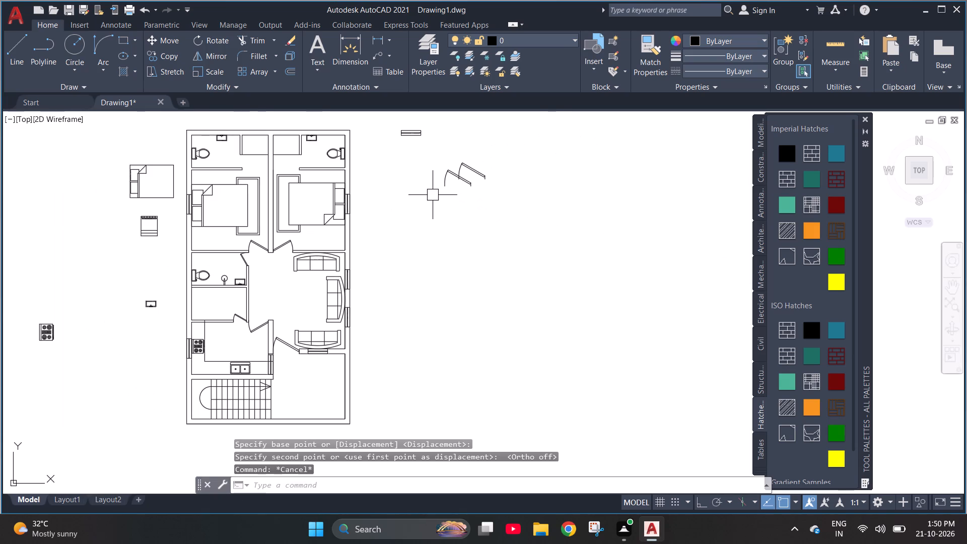
# Check the clearances around the beds in both bedrooms with Quick Measure.
pyautogui.click(837, 51)
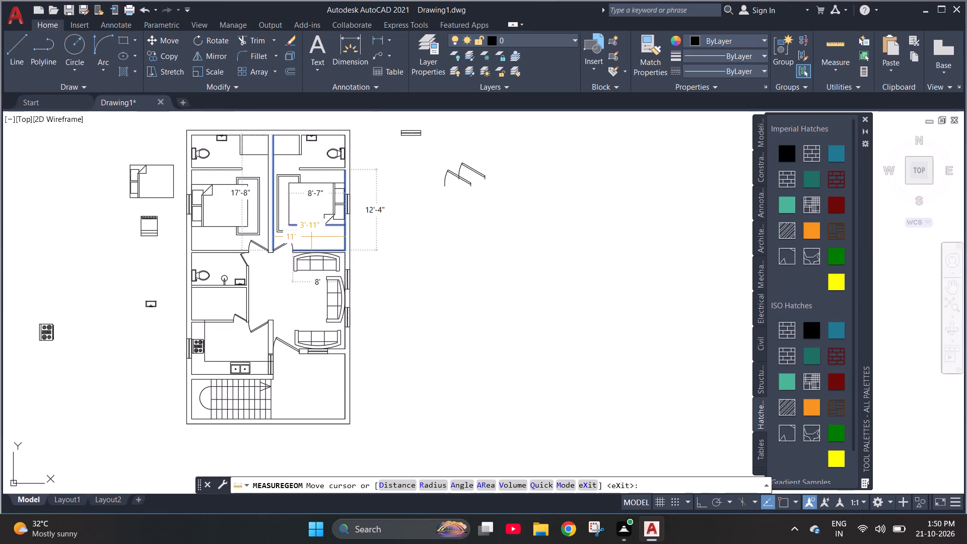
pyautogui.scroll(3, 312, 237)
pyautogui.scroll(-2, 177, 217)
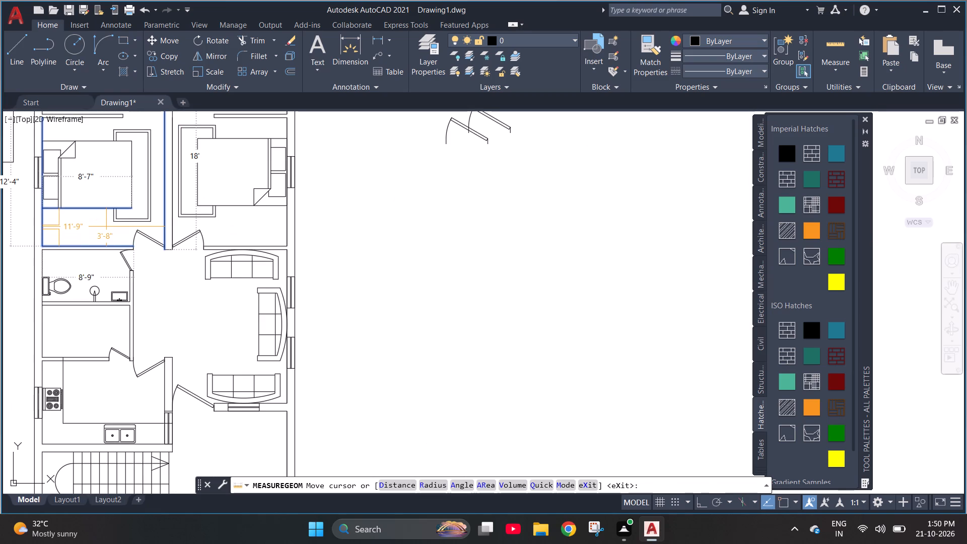
pyautogui.press('Escape')
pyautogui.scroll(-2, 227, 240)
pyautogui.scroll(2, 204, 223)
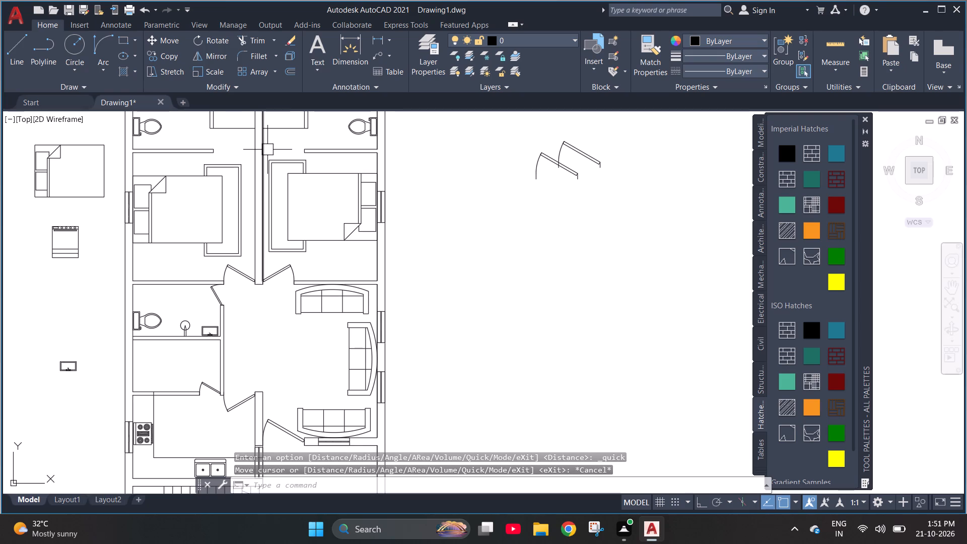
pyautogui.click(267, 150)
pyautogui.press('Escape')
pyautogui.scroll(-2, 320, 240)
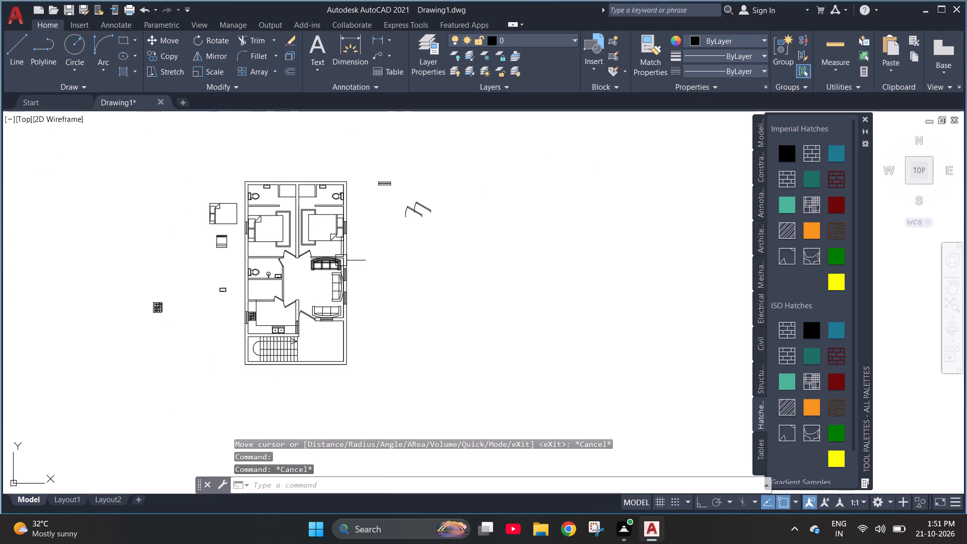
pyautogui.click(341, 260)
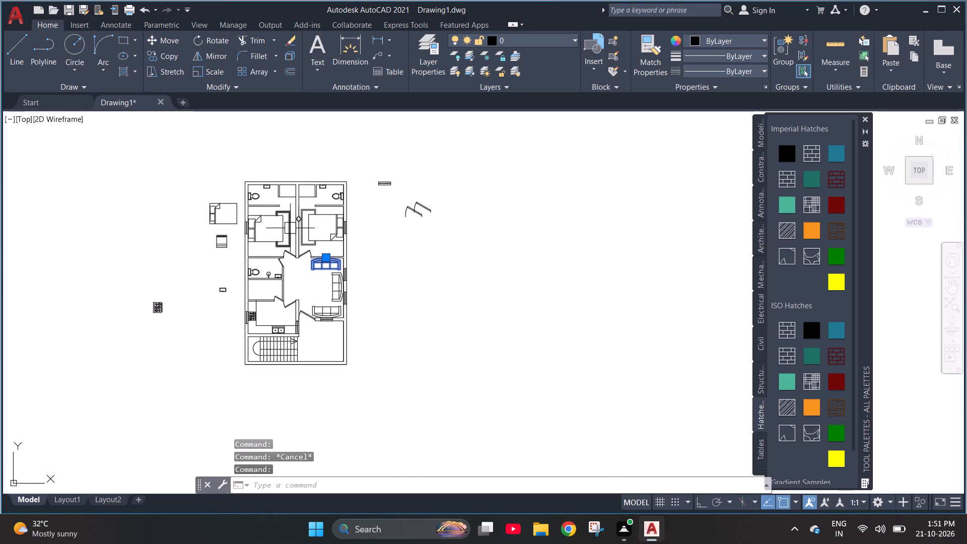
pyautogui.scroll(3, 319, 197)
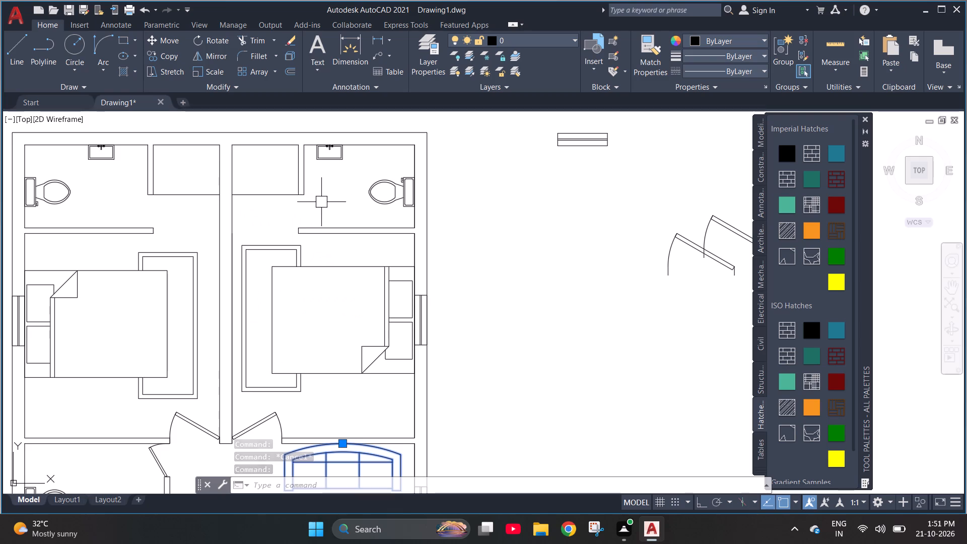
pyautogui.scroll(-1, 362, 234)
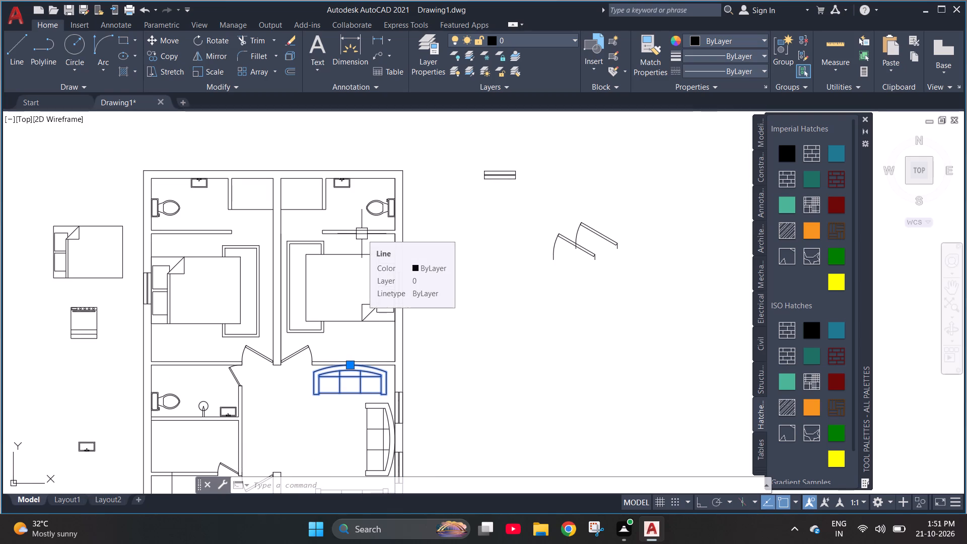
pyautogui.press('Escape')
# Draw a rectangle about 4'-11" long in the living room, against the east face of the common bathroom's wall.
pyautogui.write('re')
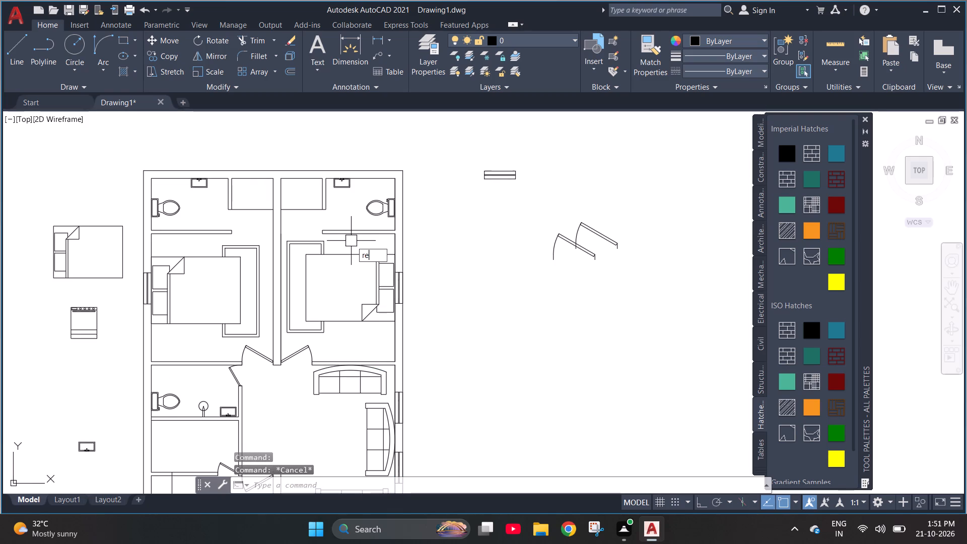
pyautogui.press('space')
pyautogui.scroll(-2, 326, 213)
pyautogui.scroll(3, 281, 320)
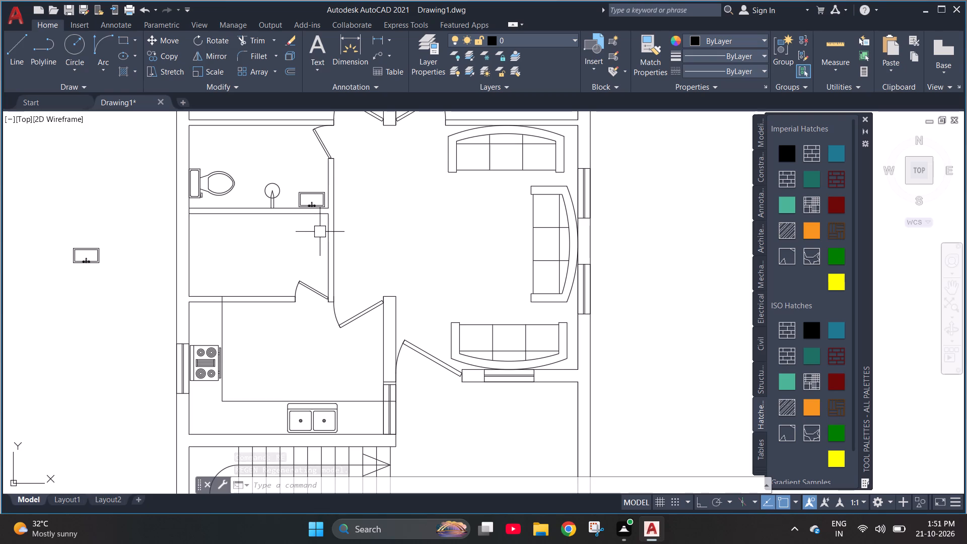
pyautogui.press('Escape')
pyautogui.press('r')
pyautogui.press('e')
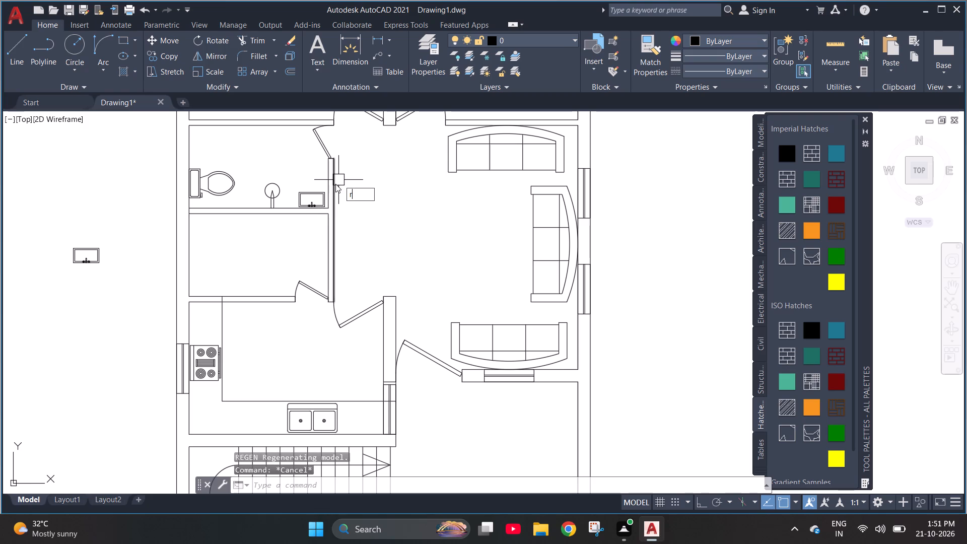
pyautogui.press('c')
pyautogui.press('space')
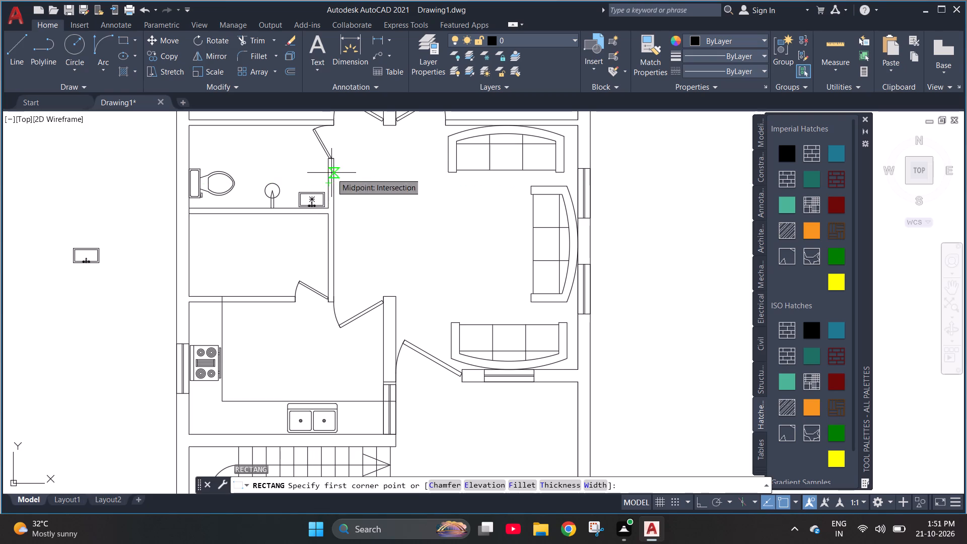
pyautogui.click(334, 172)
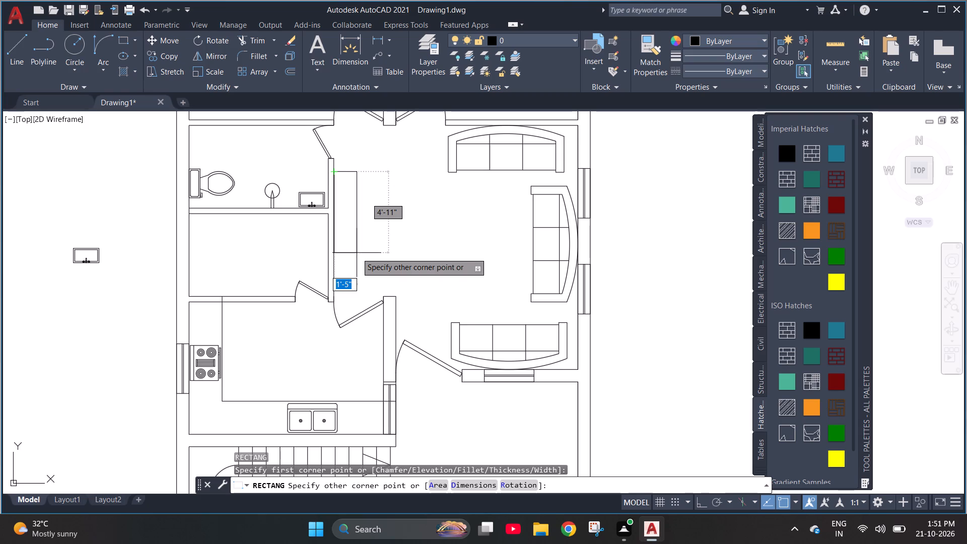
pyautogui.click(362, 251)
pyautogui.press('Escape')
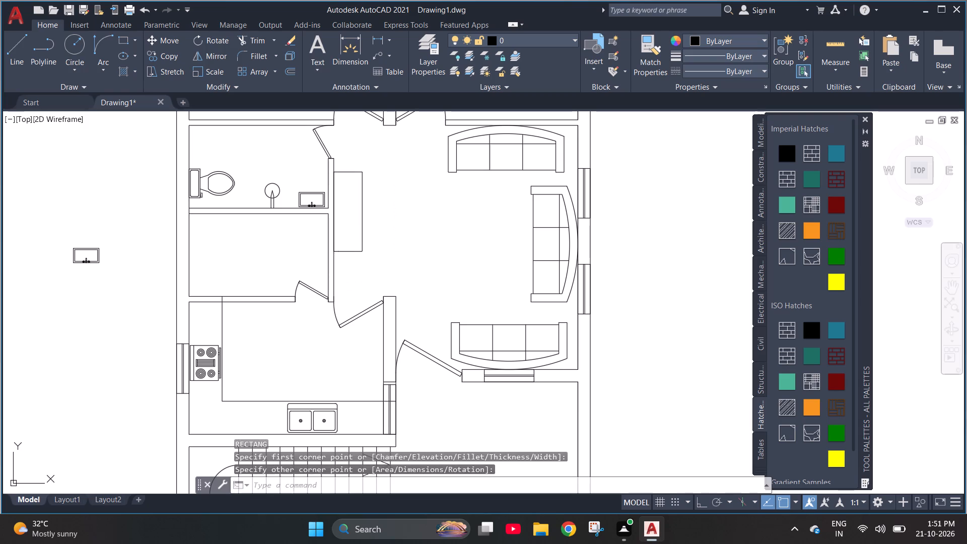
# Draw a thin vertical rectangle about 3" by 3' inside the new living-room rectangle, slightly off the wall.
pyautogui.write('re')
pyautogui.press('space')
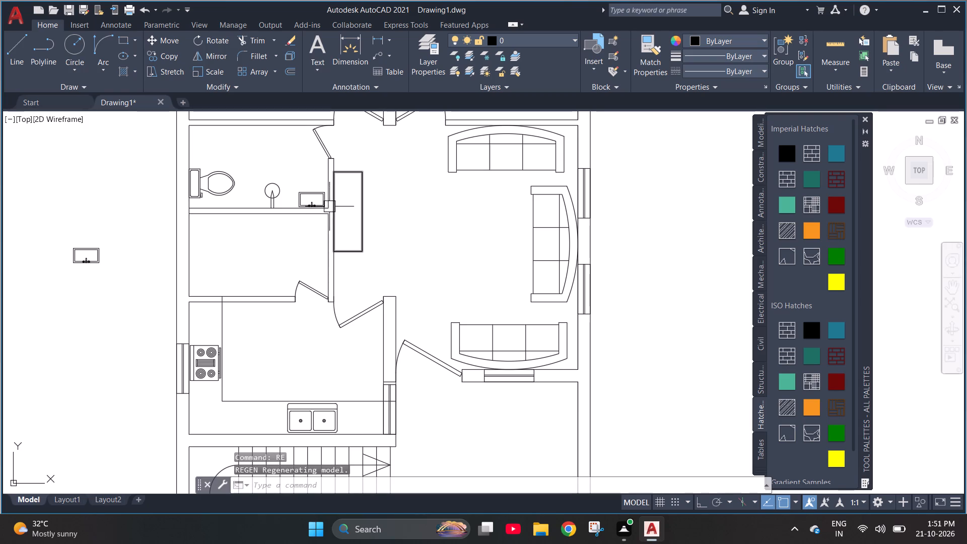
pyautogui.press('Escape')
pyautogui.press('r')
pyautogui.write('e')
pyautogui.press('space')
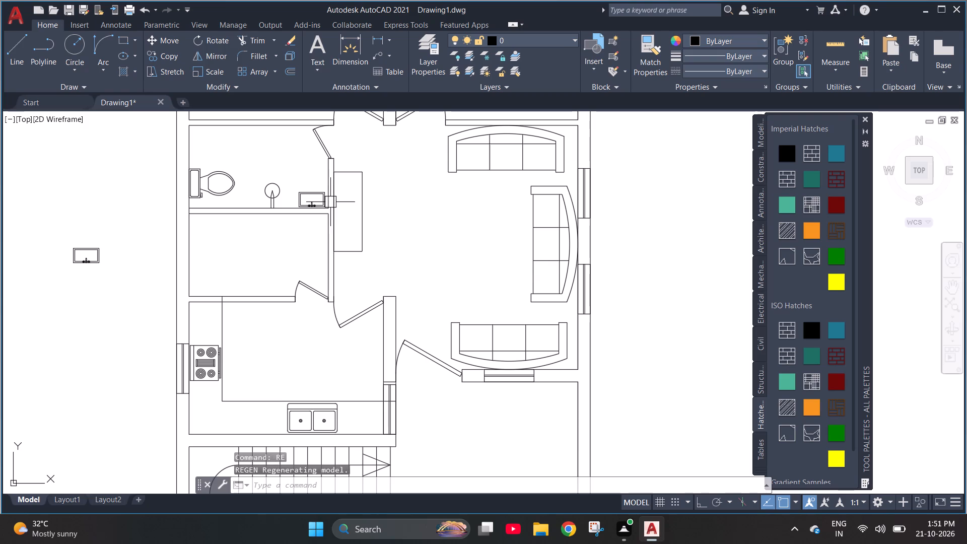
pyautogui.press('`')
pyautogui.press('Escape')
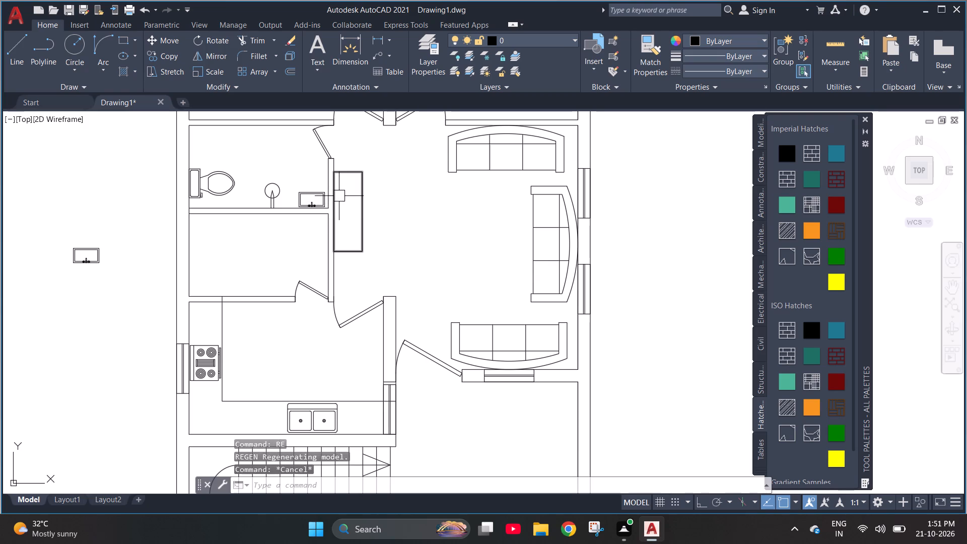
pyautogui.press('Escape')
pyautogui.write('rec')
pyautogui.press('space')
pyautogui.scroll(1, 336, 194)
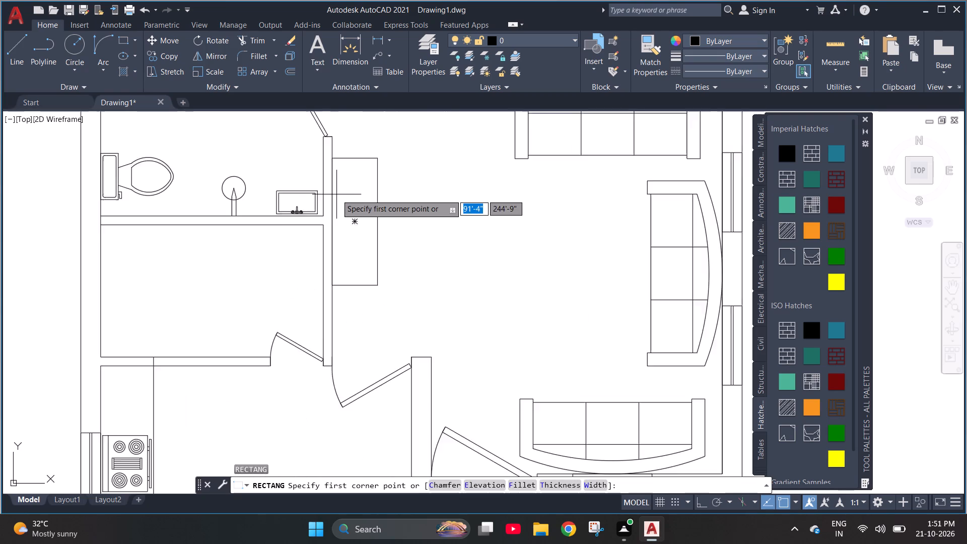
pyautogui.scroll(1, 336, 194)
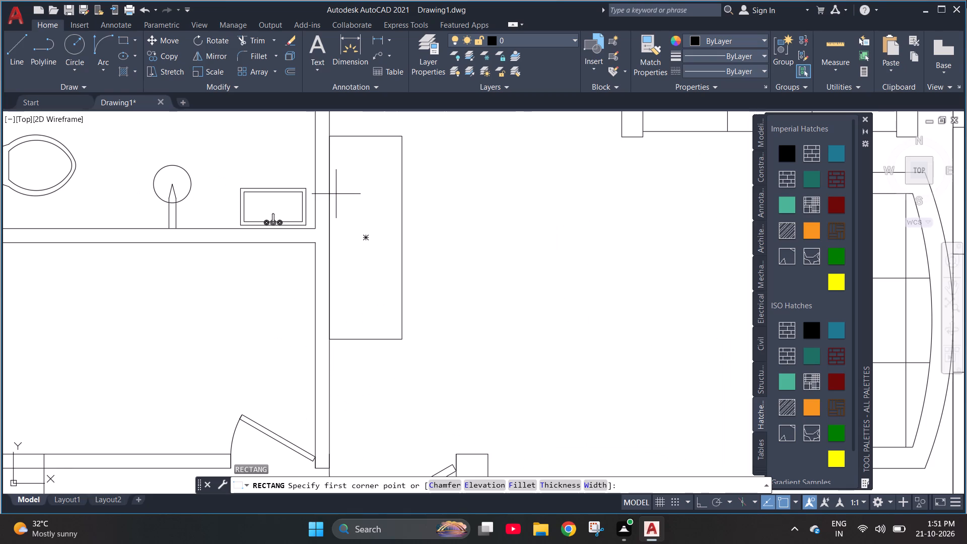
pyautogui.click(340, 172)
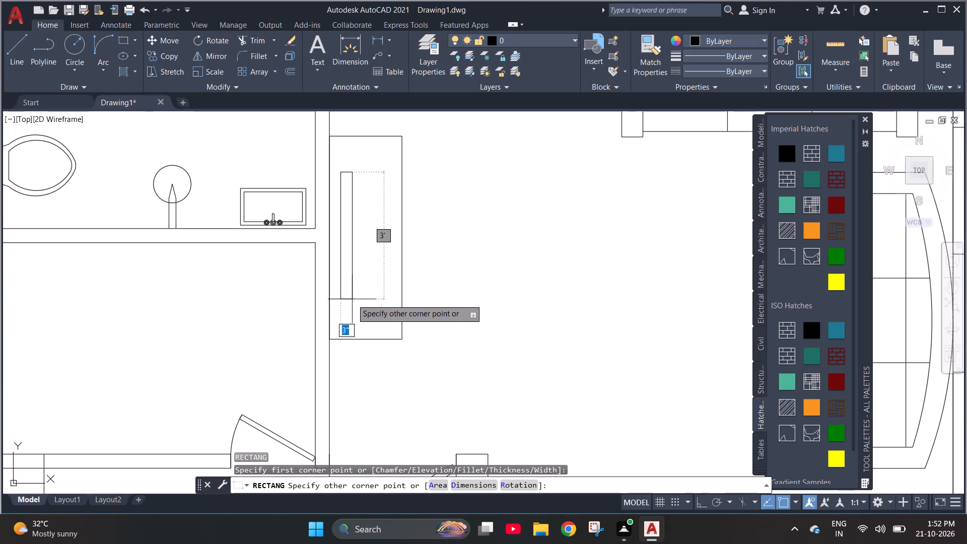
pyautogui.click(350, 301)
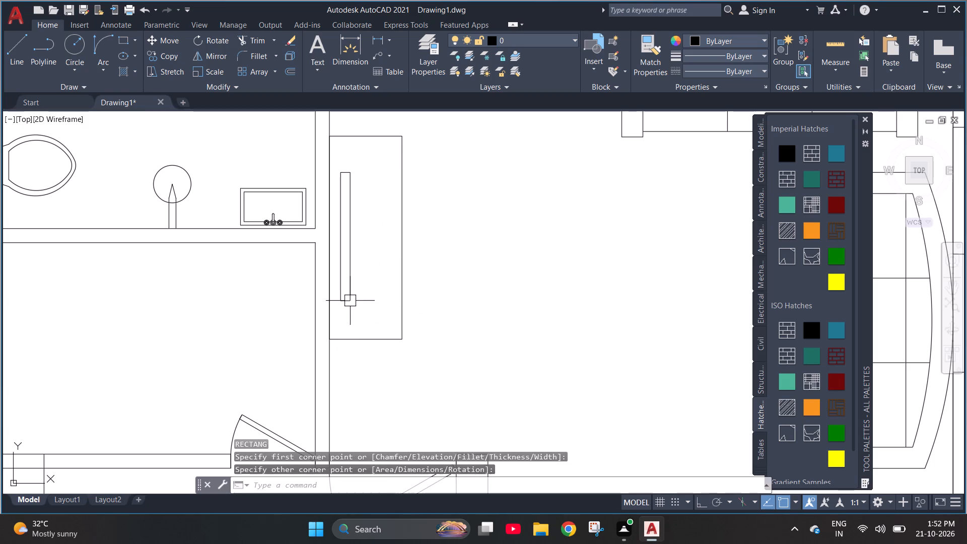
# Connect the thin rectangle's two west corners to the wall with slanted lines about 5" long, with ortho off.
pyautogui.press('Escape')
pyautogui.press('l')
pyautogui.press('space')
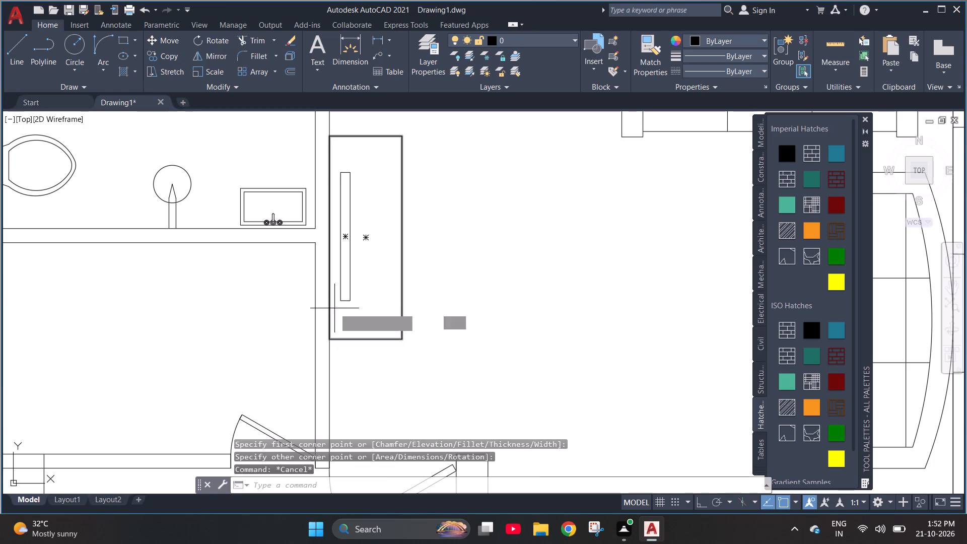
pyautogui.click(338, 304)
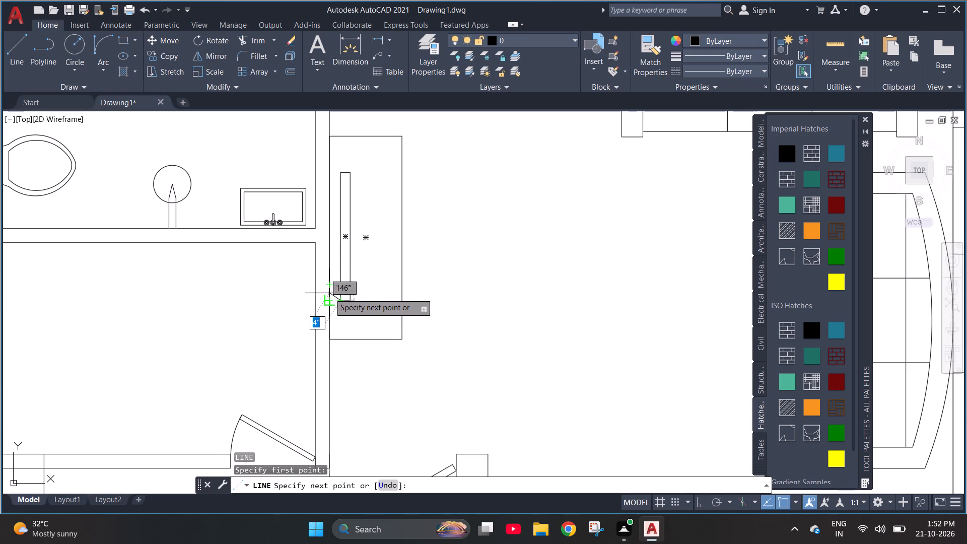
pyautogui.press('F8')
pyautogui.scroll(2, 329, 293)
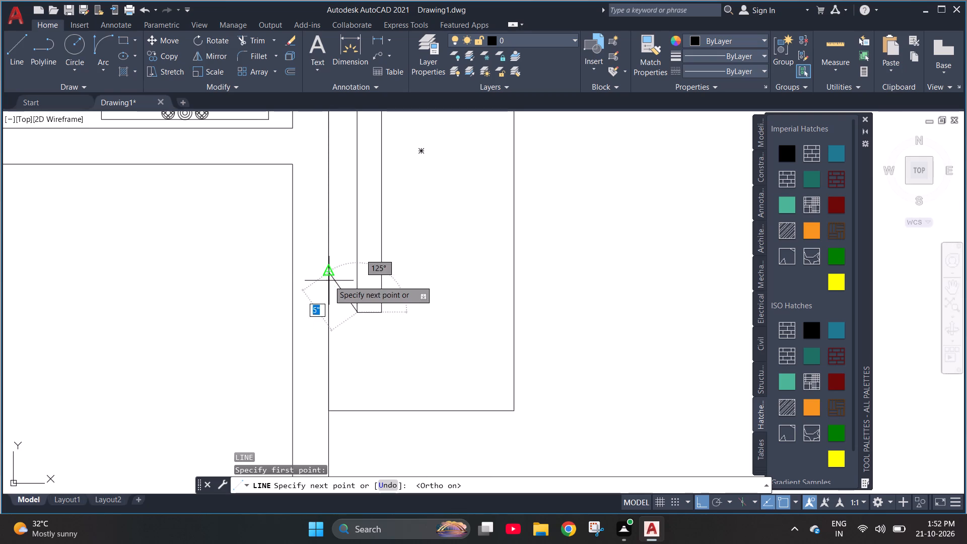
pyautogui.press('F8')
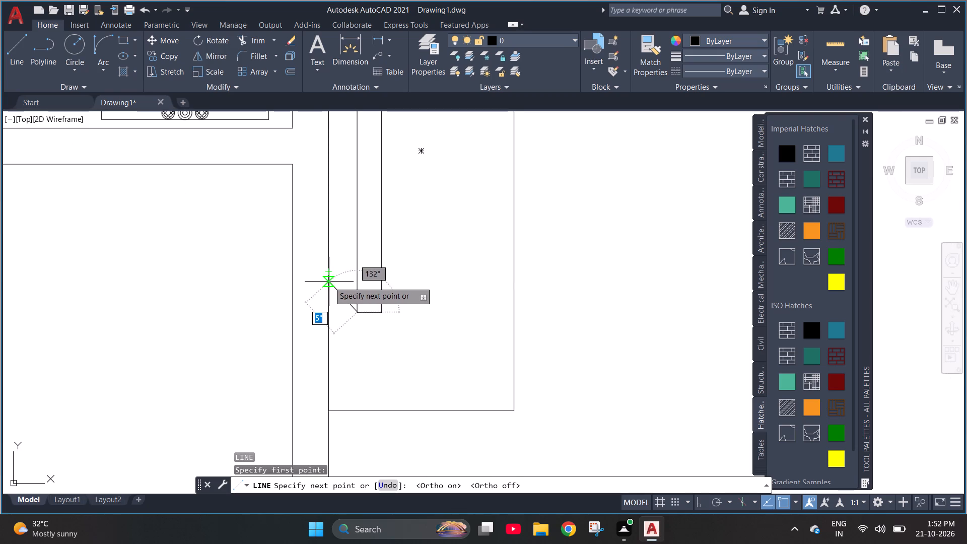
pyautogui.click(329, 282)
pyautogui.scroll(-2, 390, 321)
pyautogui.press('Escape')
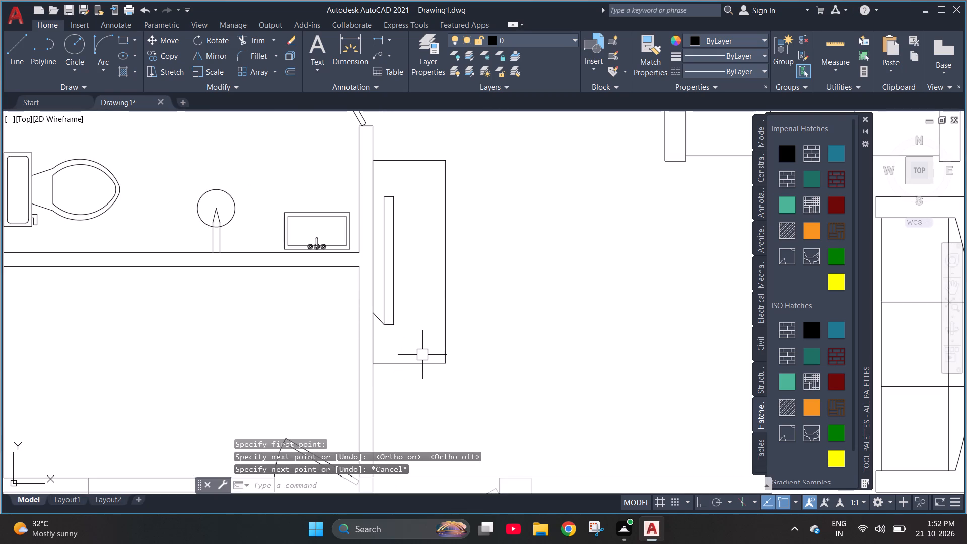
pyautogui.write('l')
pyautogui.press('space')
pyautogui.click(386, 201)
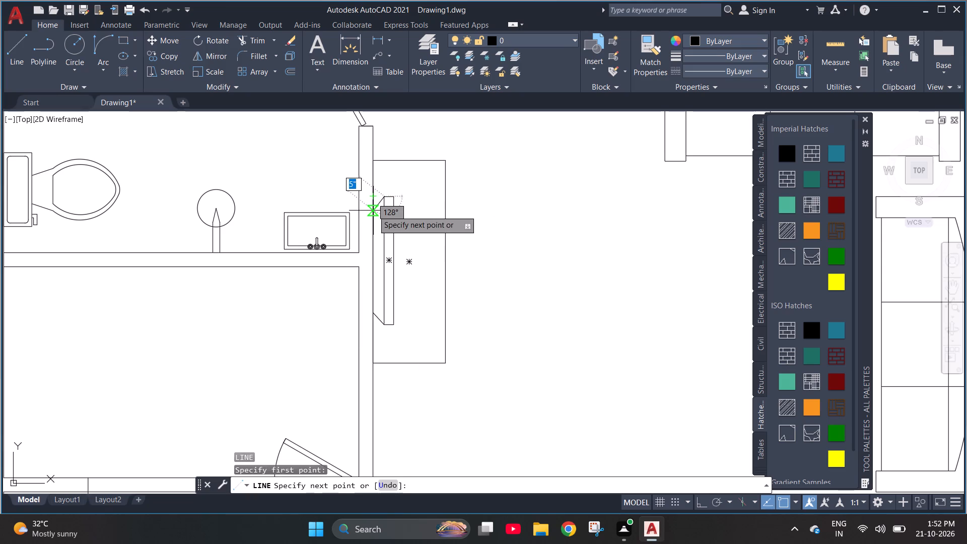
pyautogui.click(372, 211)
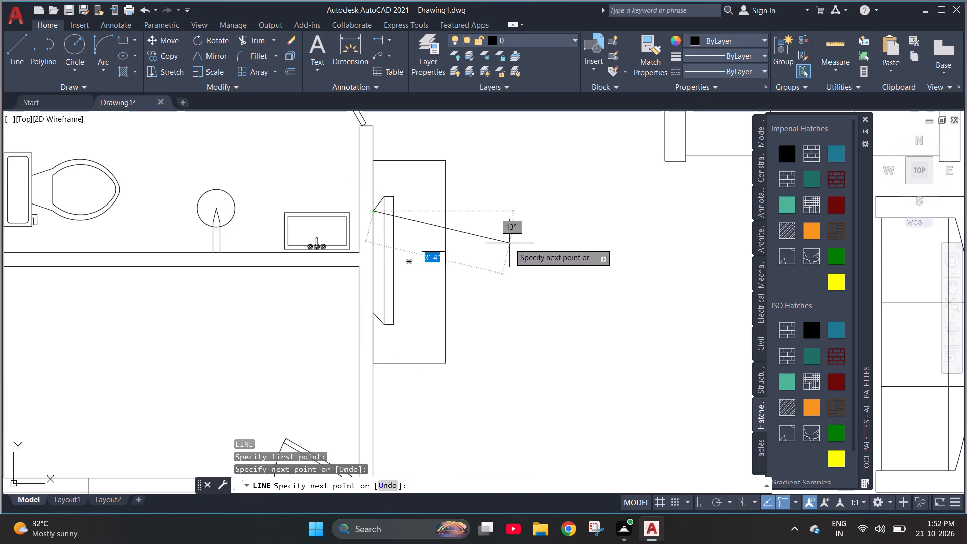
pyautogui.press('Escape')
# Stretch the outer rectangle's east edge toward the wall, leaving it just beyond the thin rectangle.
pyautogui.scroll(-3, 508, 245)
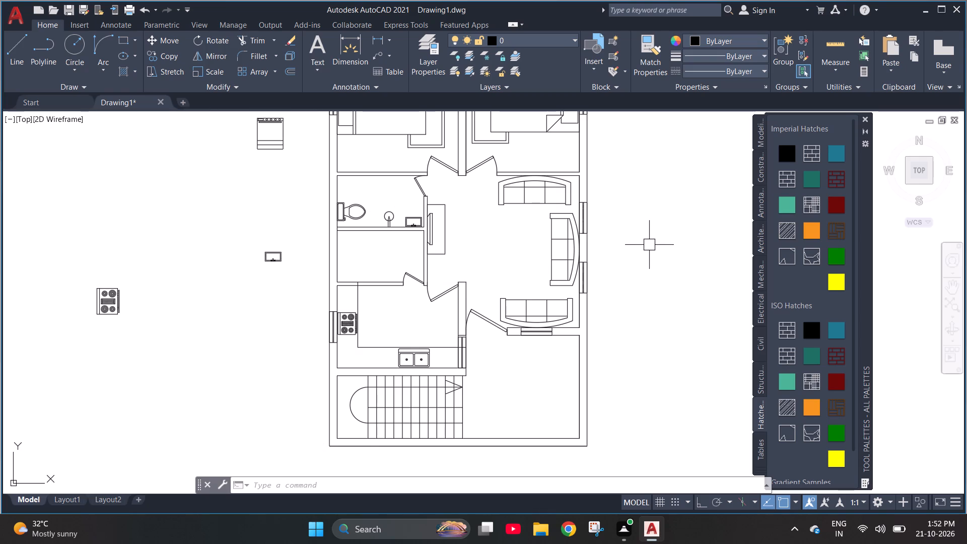
pyautogui.click(448, 233)
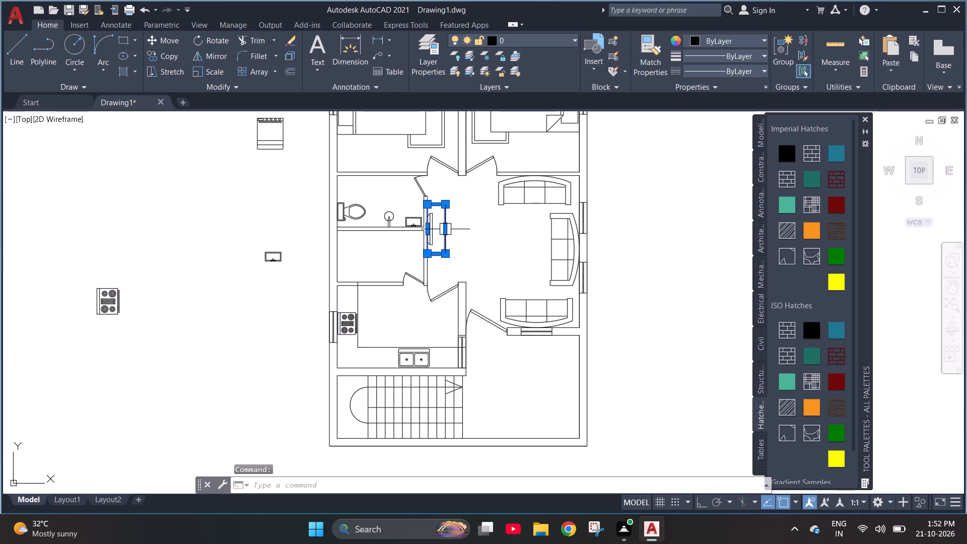
pyautogui.click(447, 230)
pyautogui.click(439, 229)
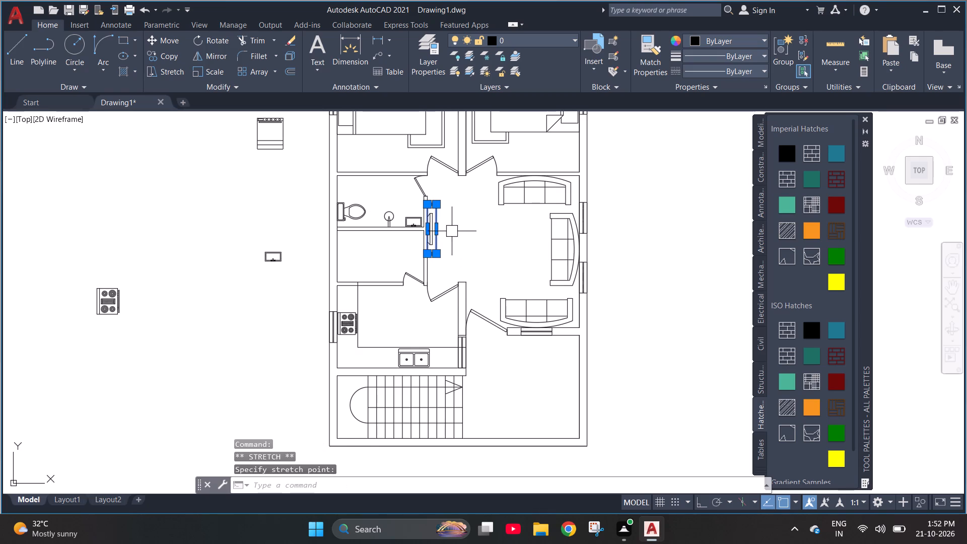
pyautogui.press('`')
pyautogui.press('Escape')
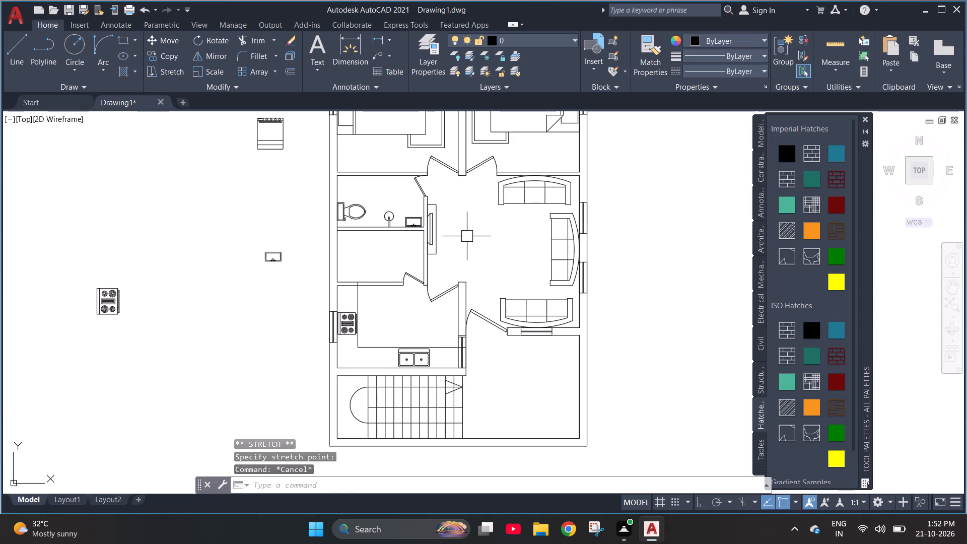
pyautogui.press('Escape')
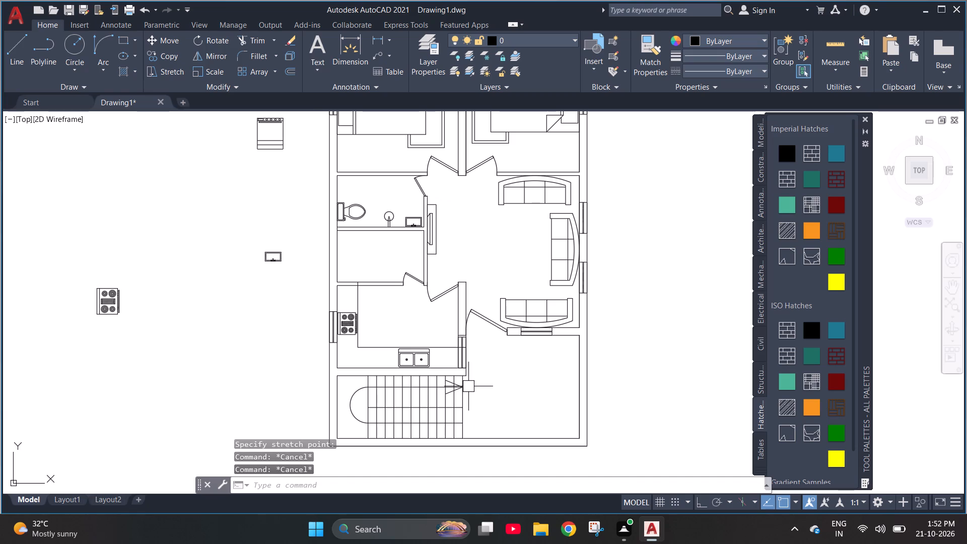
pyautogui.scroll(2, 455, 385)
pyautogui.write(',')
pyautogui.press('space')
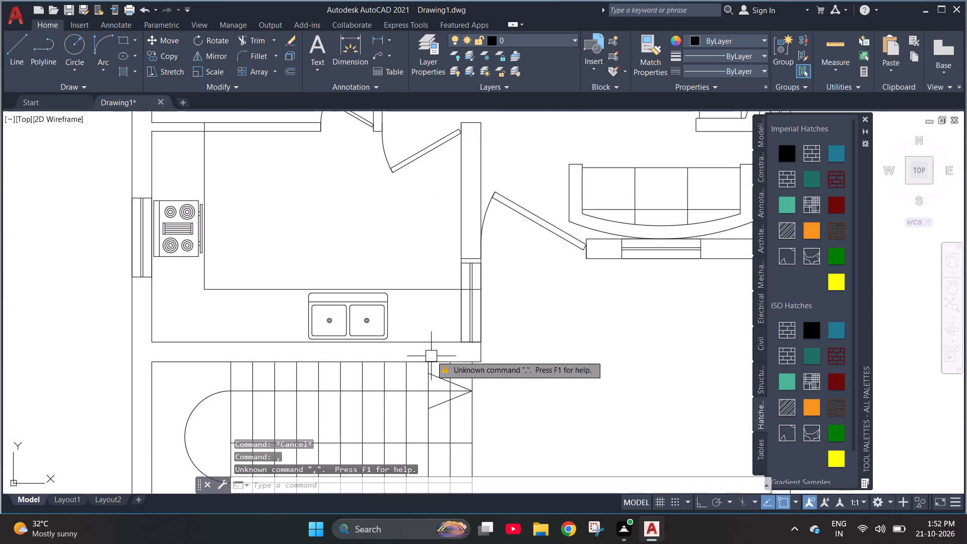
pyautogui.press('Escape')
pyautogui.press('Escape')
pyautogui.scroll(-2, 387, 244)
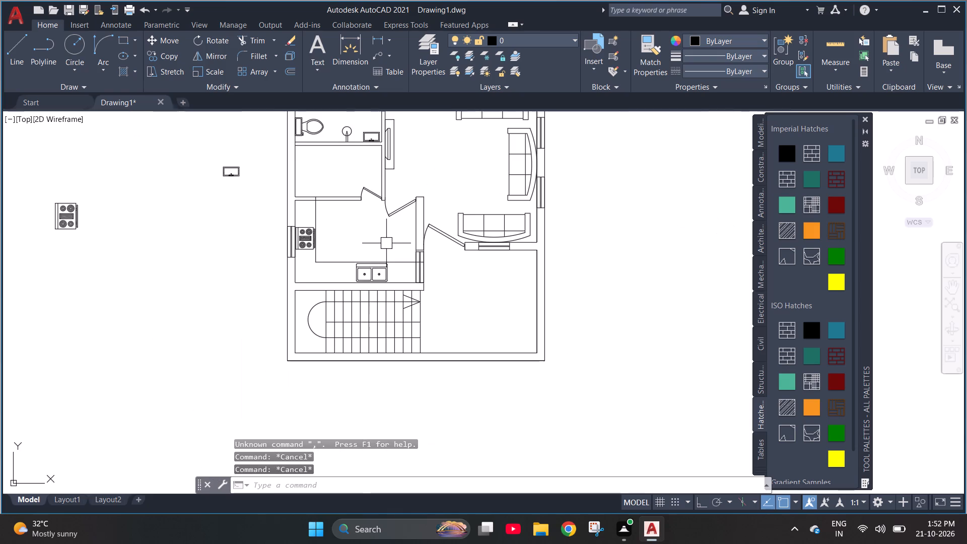
# Draw lines with ortho on to box off the kitchen counter's east end beside the sink, about 2'-3" wide, projecting slightly past the counter edge.
pyautogui.write('l')
pyautogui.press('space')
pyautogui.scroll(3, 391, 278)
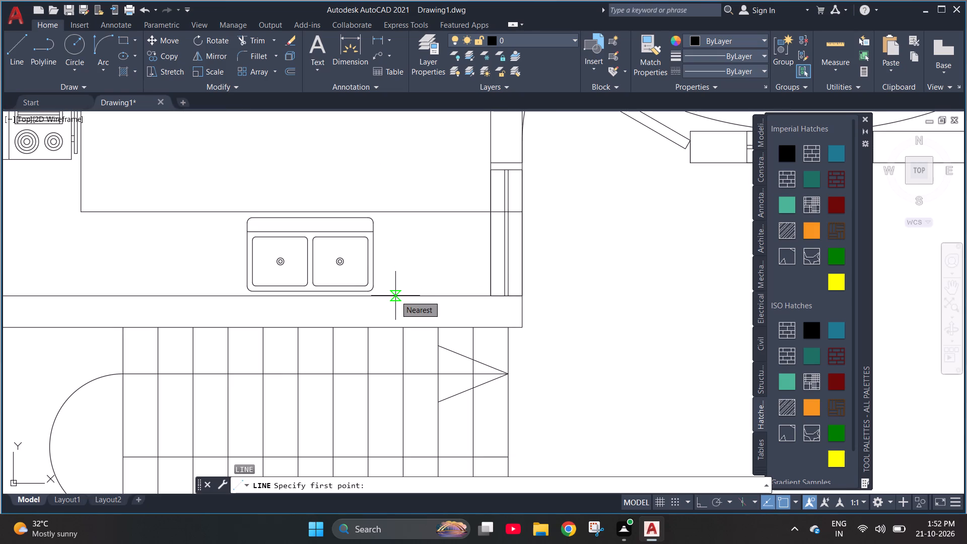
pyautogui.click(395, 296)
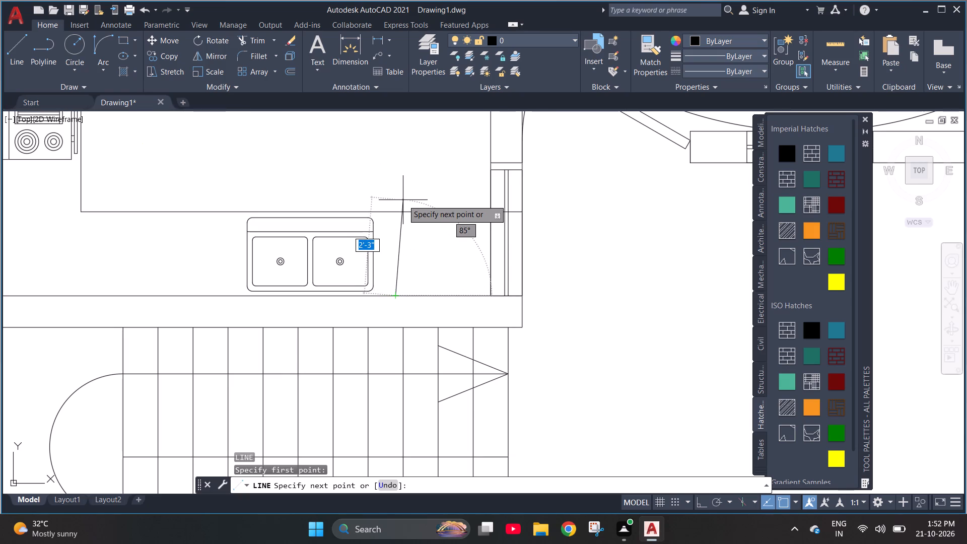
pyautogui.press('F8')
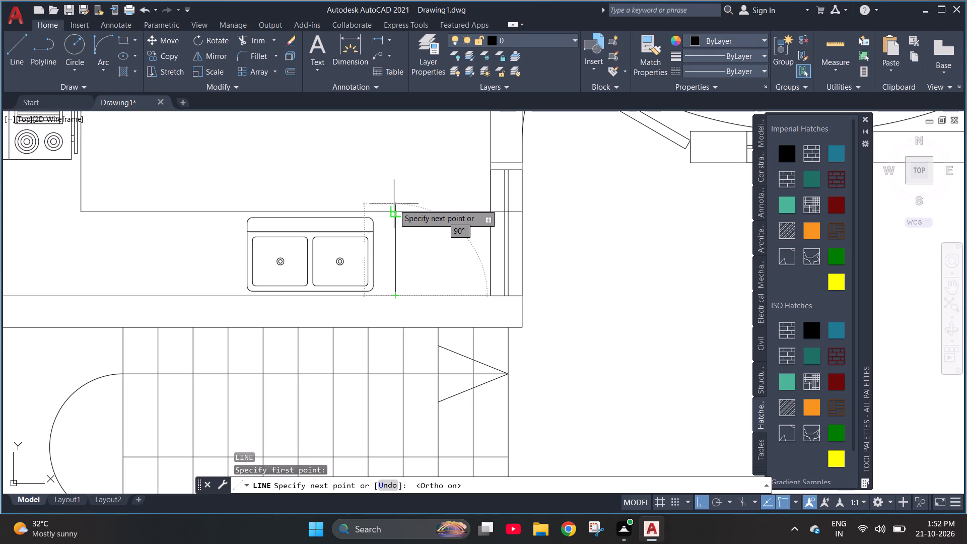
pyautogui.click(394, 204)
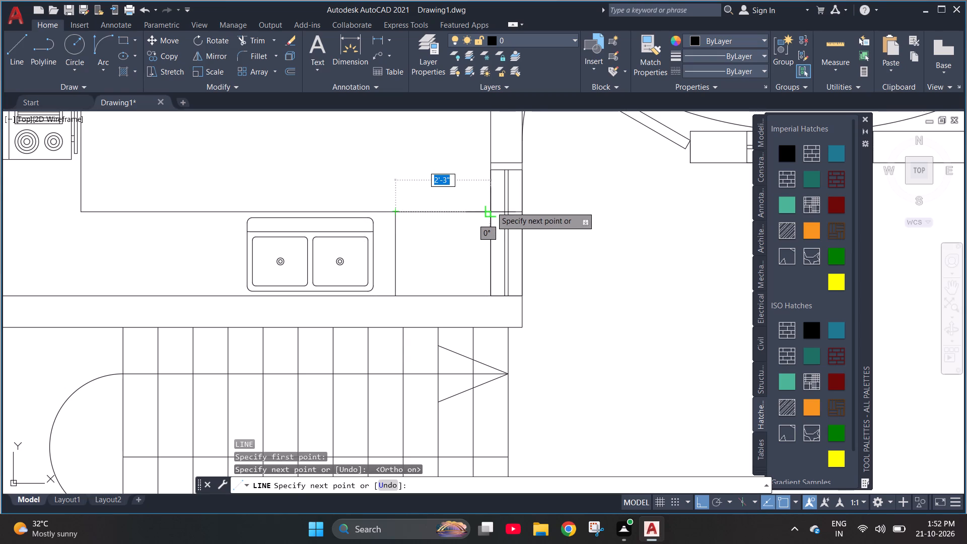
pyautogui.press('Escape')
pyautogui.write('l')
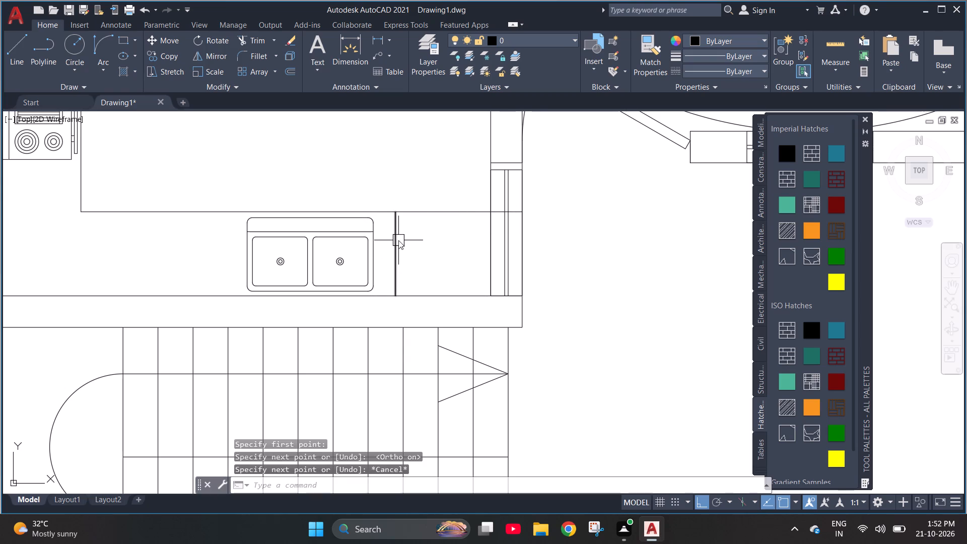
pyautogui.press('space')
pyautogui.click(396, 216)
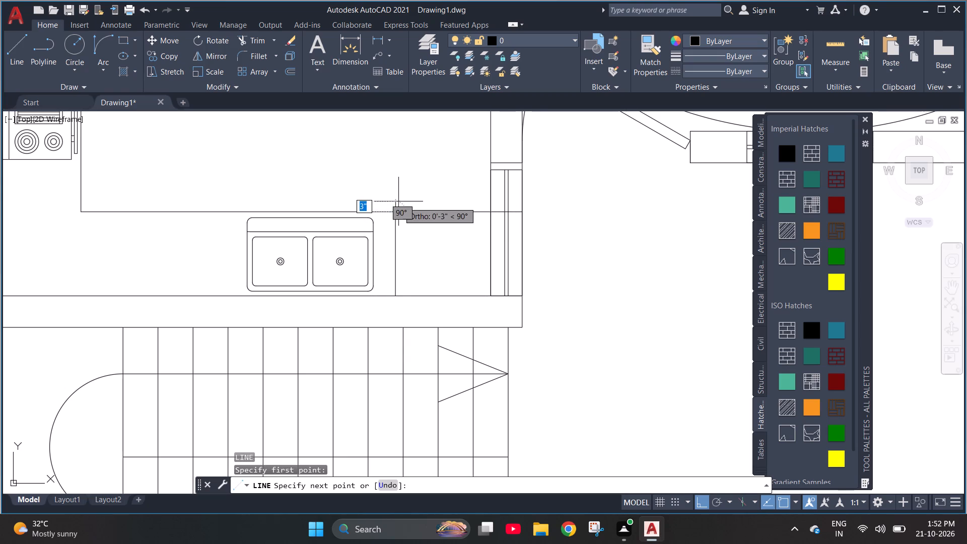
pyautogui.click(396, 195)
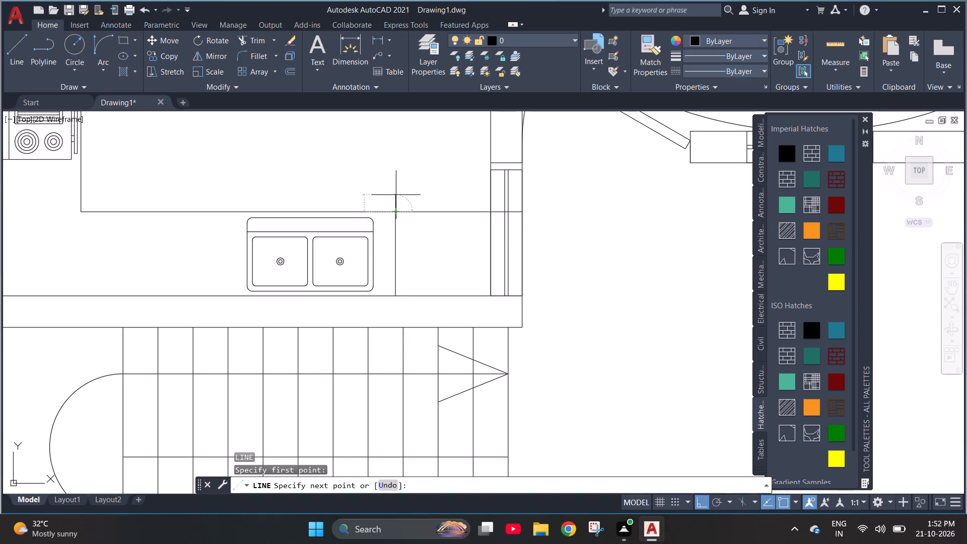
pyautogui.click(492, 195)
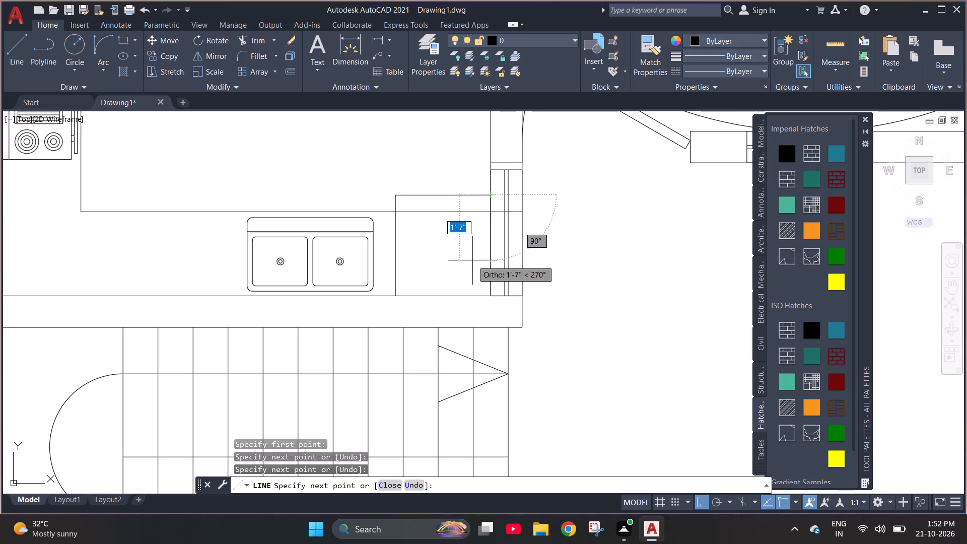
pyautogui.press('Escape')
# Draw a bedside-table rectangle about 1'-9" wide in the west bedroom, between the bed's north edge and the outer wall.
pyautogui.scroll(-3, 461, 266)
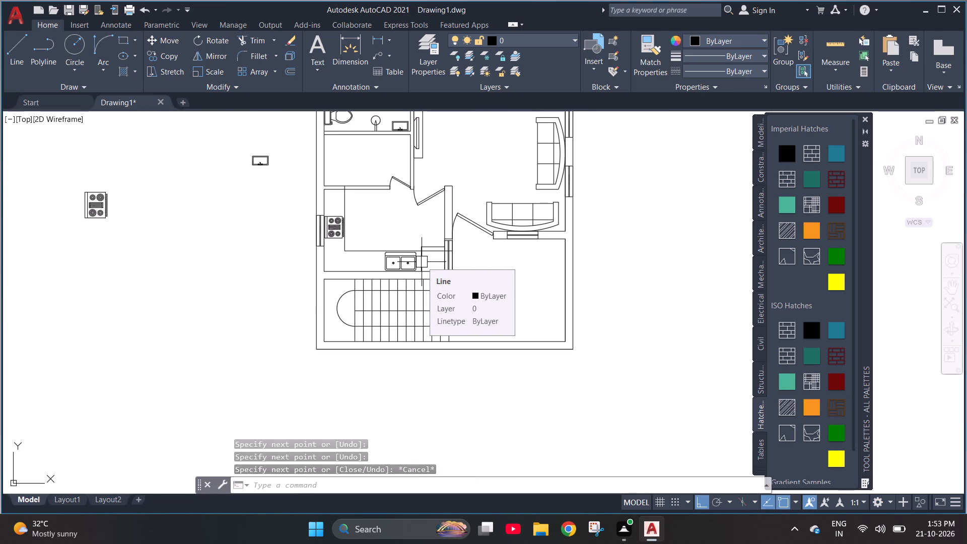
pyautogui.press('Escape')
pyautogui.scroll(-2, 422, 262)
pyautogui.scroll(2, 383, 146)
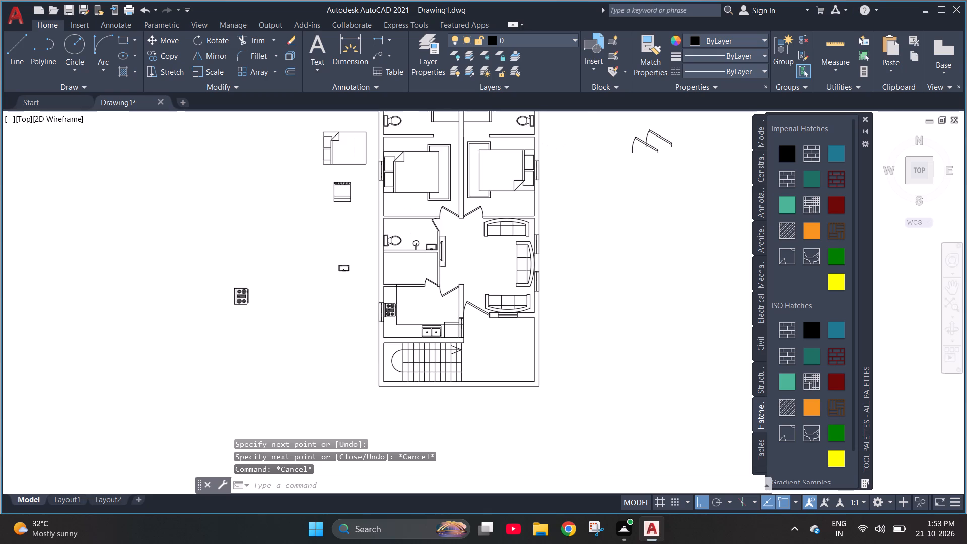
pyautogui.scroll(1, 383, 146)
pyautogui.press('Escape')
pyautogui.write('rec')
pyautogui.press('space')
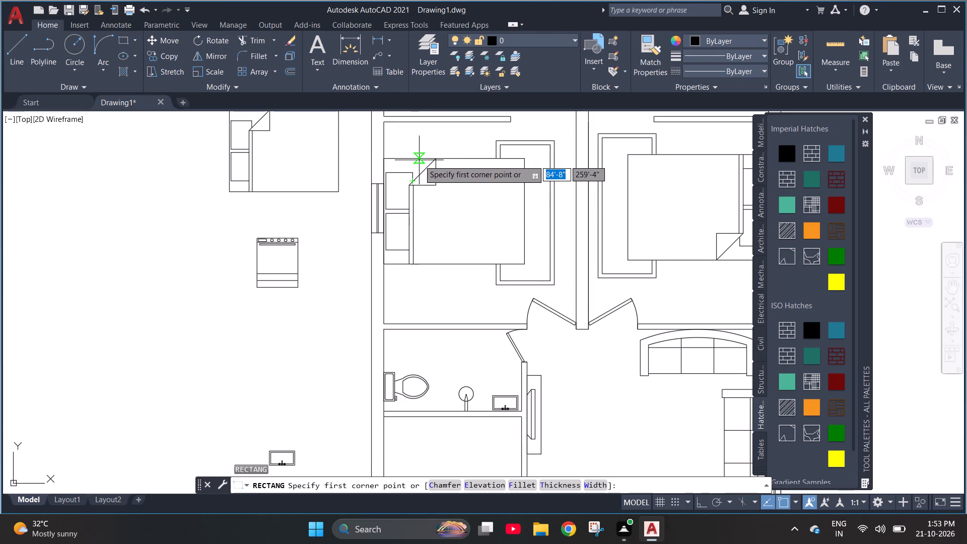
pyautogui.click(412, 160)
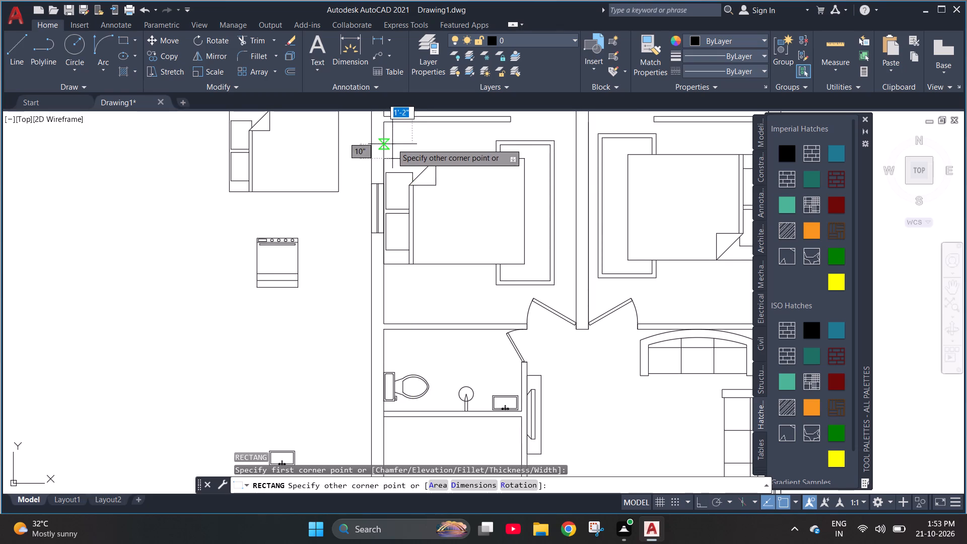
pyautogui.scroll(2, 384, 137)
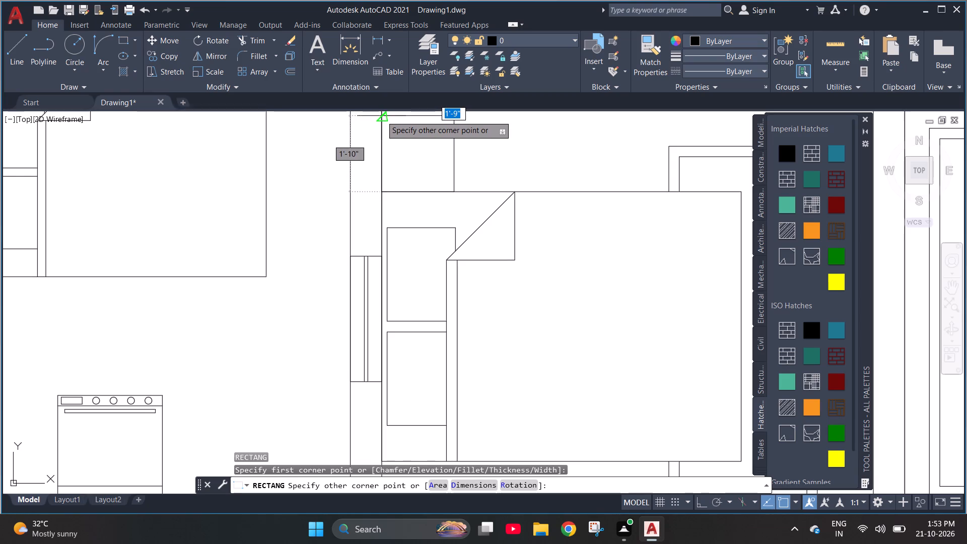
pyautogui.click(382, 124)
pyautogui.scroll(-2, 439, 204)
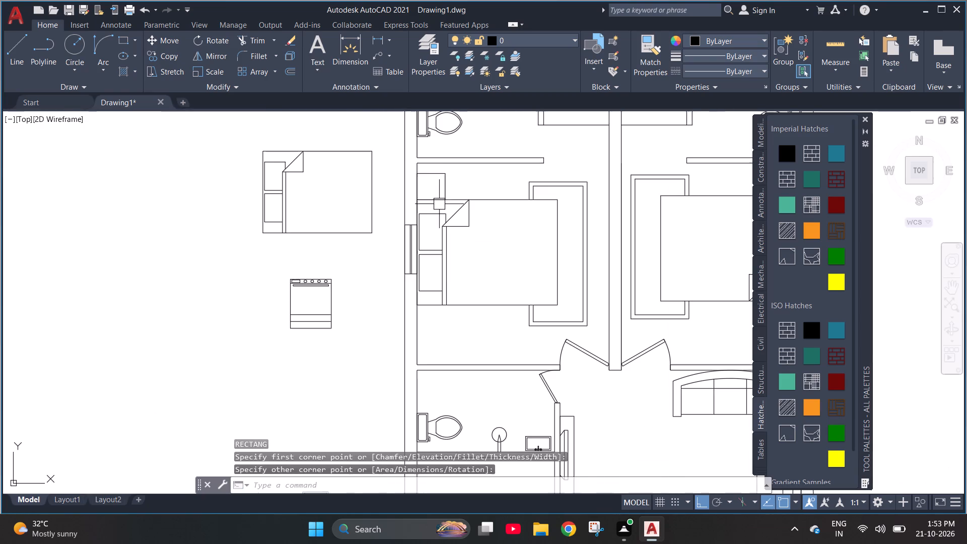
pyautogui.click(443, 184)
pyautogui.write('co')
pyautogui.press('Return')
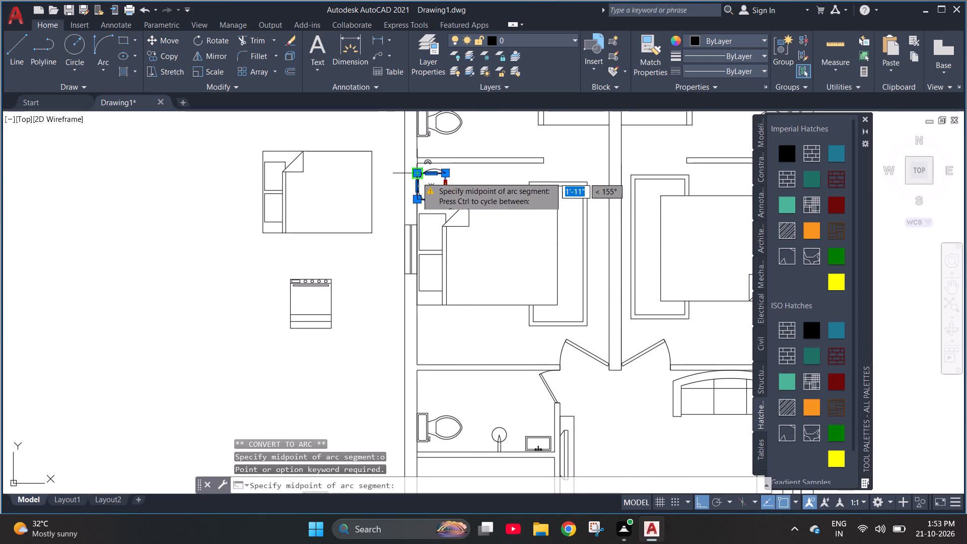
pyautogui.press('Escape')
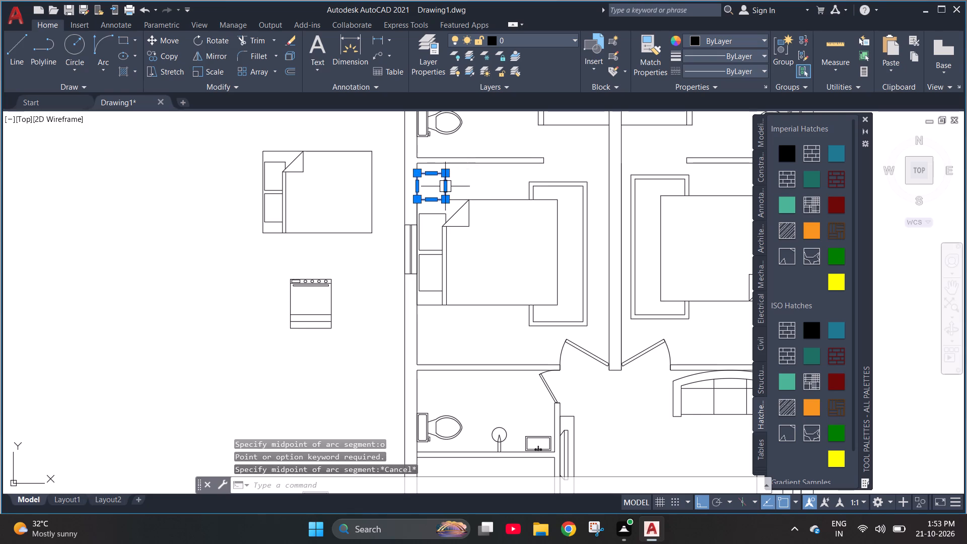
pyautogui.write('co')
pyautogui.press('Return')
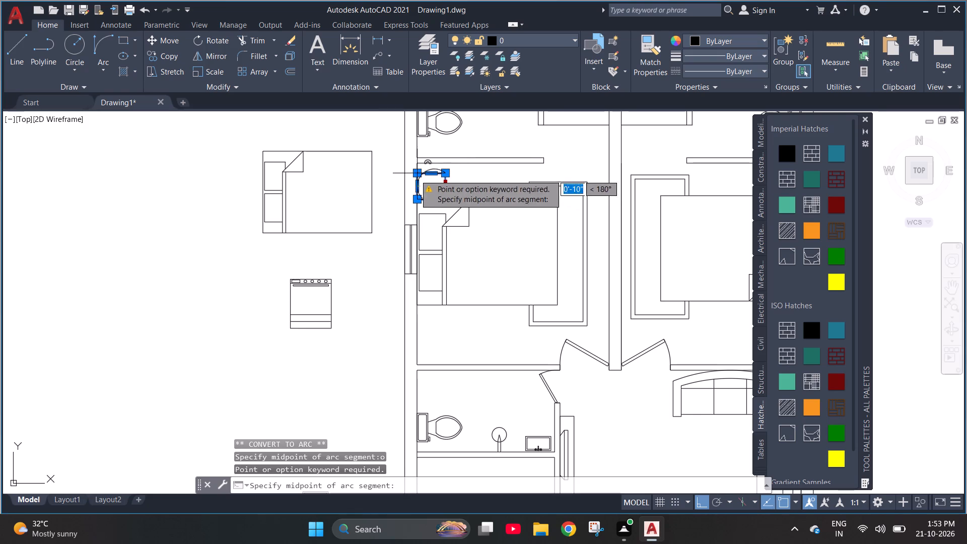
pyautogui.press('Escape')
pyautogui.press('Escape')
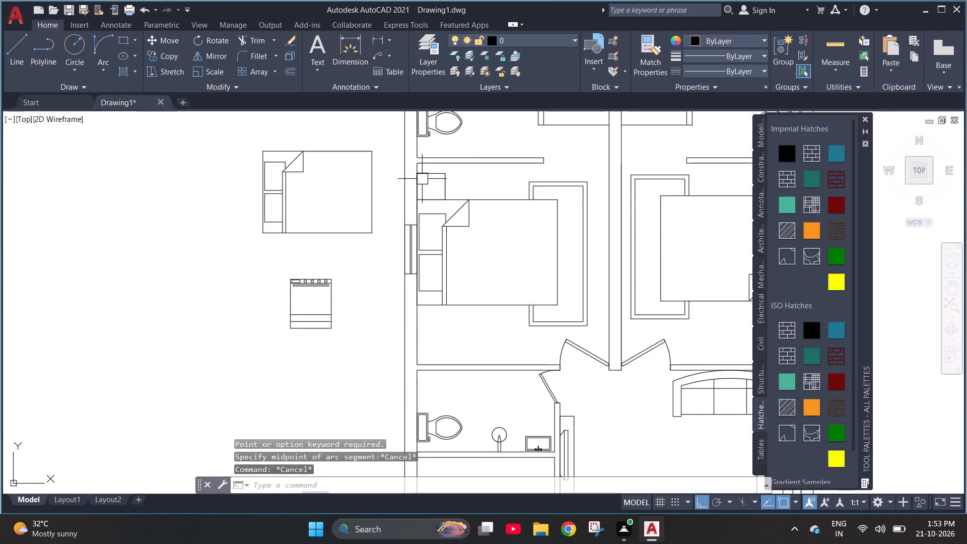
# Copy the bedside-table rectangle to the south side of the west bedroom's bed, against the outer wall.
pyautogui.click(440, 175)
pyautogui.press('c')
pyautogui.press('o')
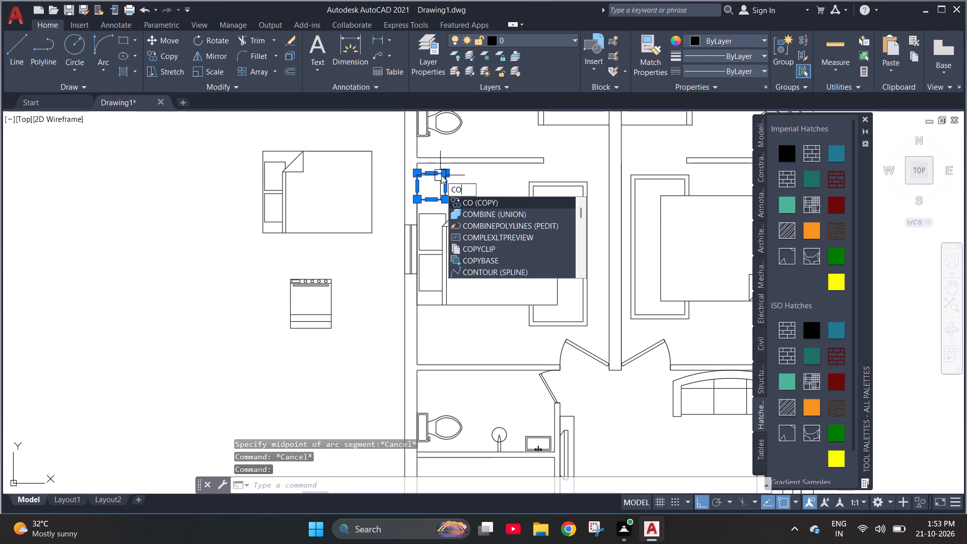
pyautogui.press('Return')
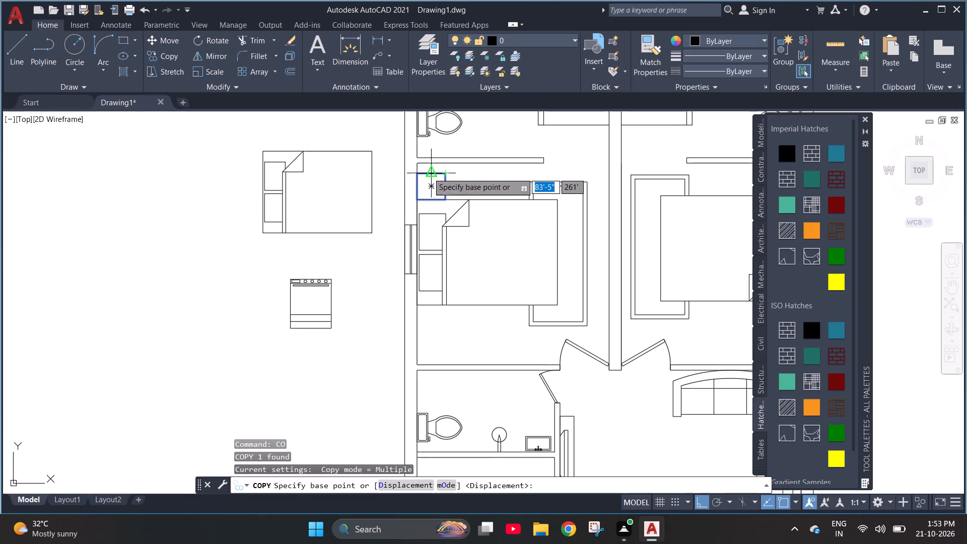
pyautogui.scroll(3, 425, 177)
pyautogui.click(391, 164)
pyautogui.scroll(-2, 451, 149)
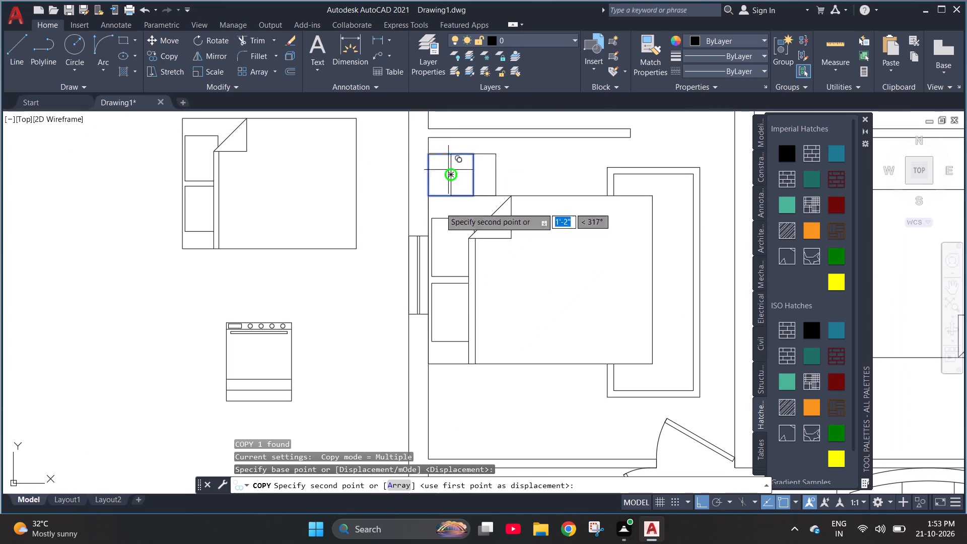
pyautogui.scroll(3, 425, 365)
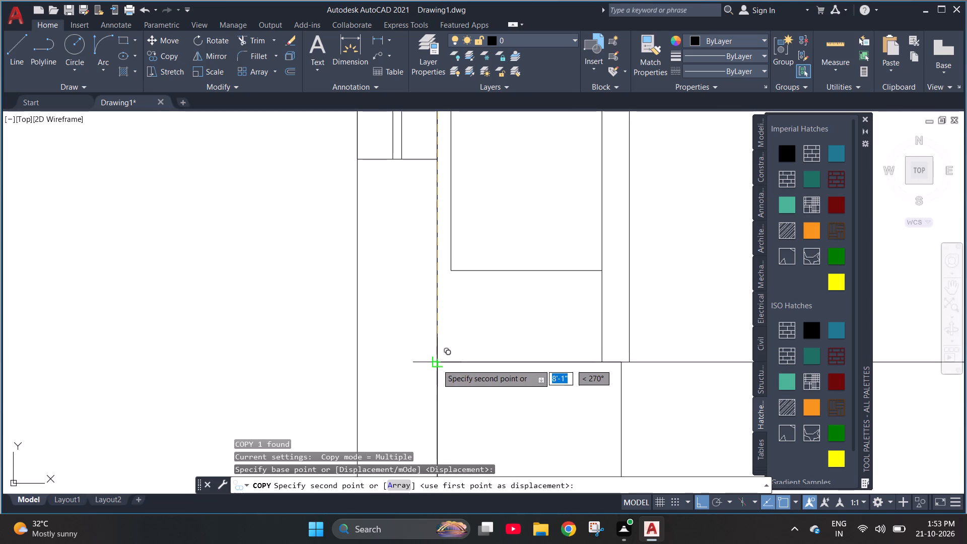
pyautogui.click(437, 364)
# Place copies of the bedside table on the north and south sides of the east bedroom's bed, against the wall, with ortho off.
pyautogui.scroll(-4, 287, 298)
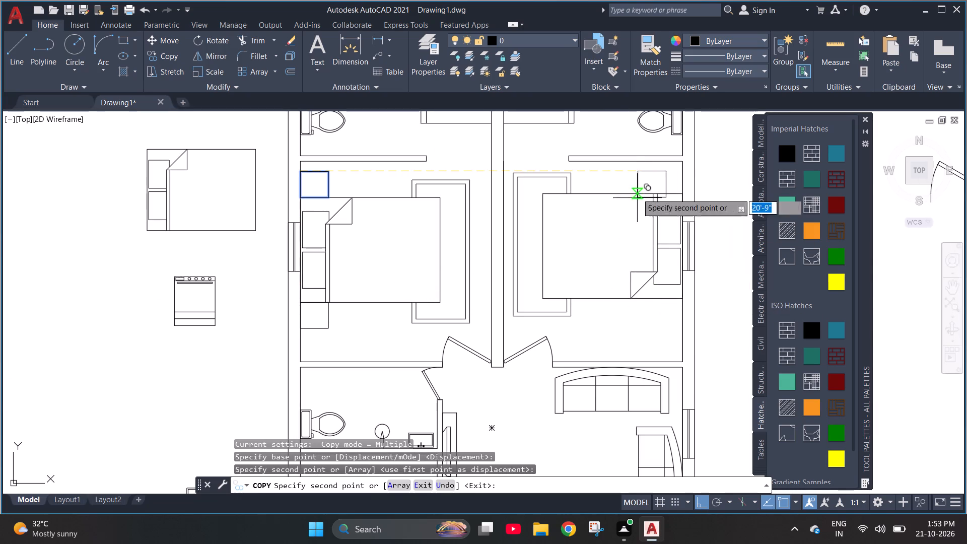
pyautogui.scroll(3, 661, 174)
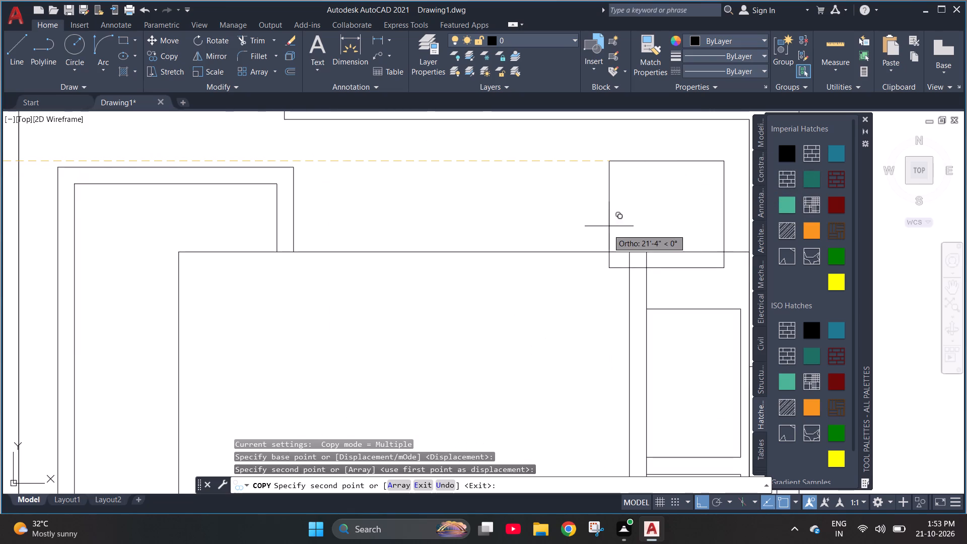
pyautogui.press('F8')
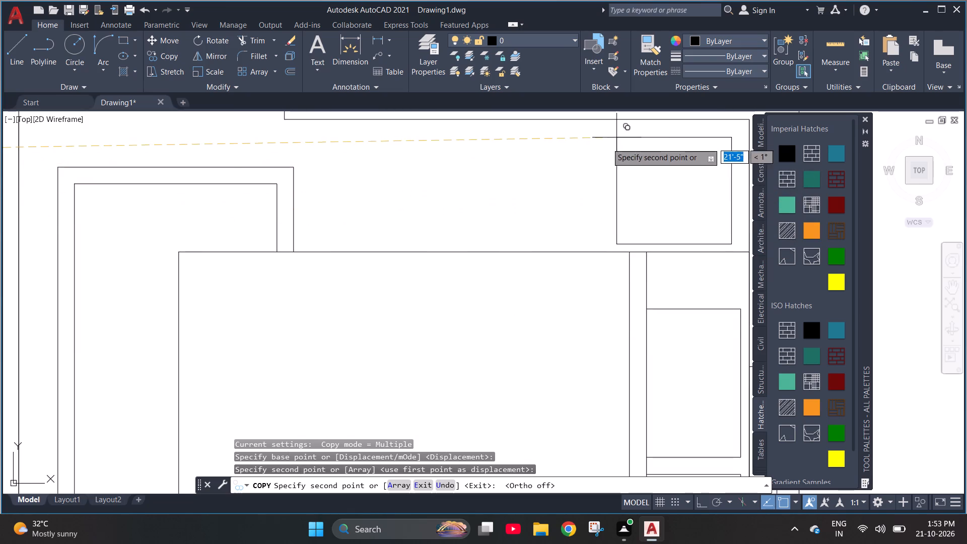
pyautogui.scroll(-1, 556, 159)
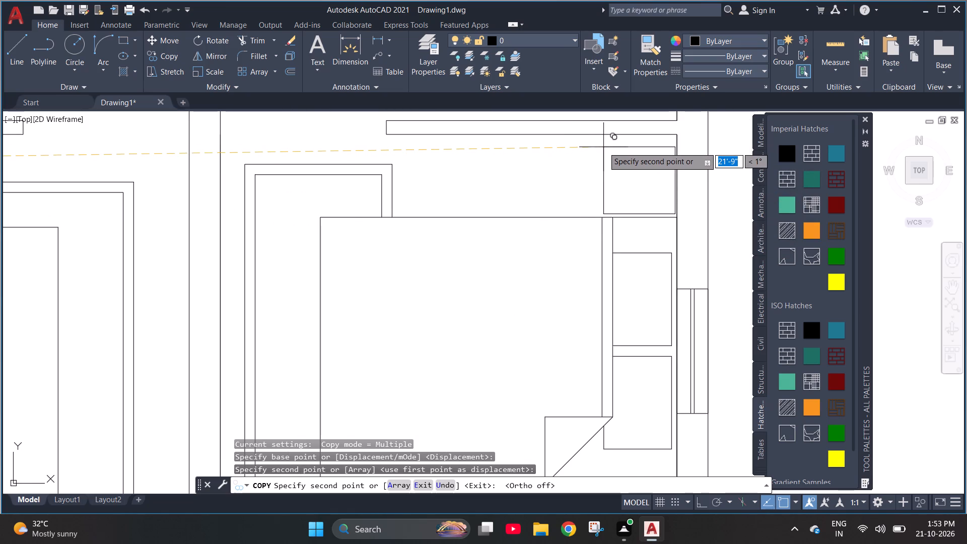
pyautogui.scroll(2, 603, 147)
pyautogui.scroll(-1, 592, 150)
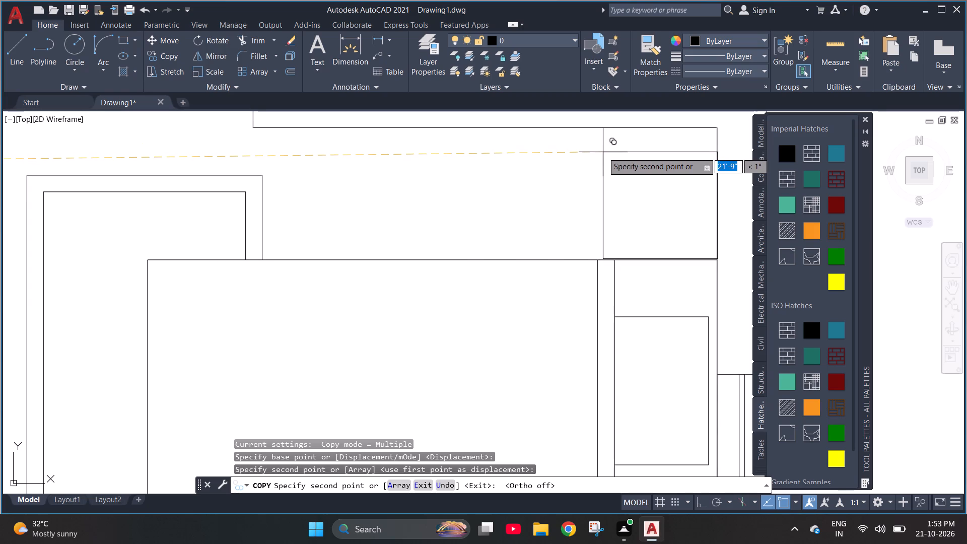
pyautogui.scroll(2, 603, 152)
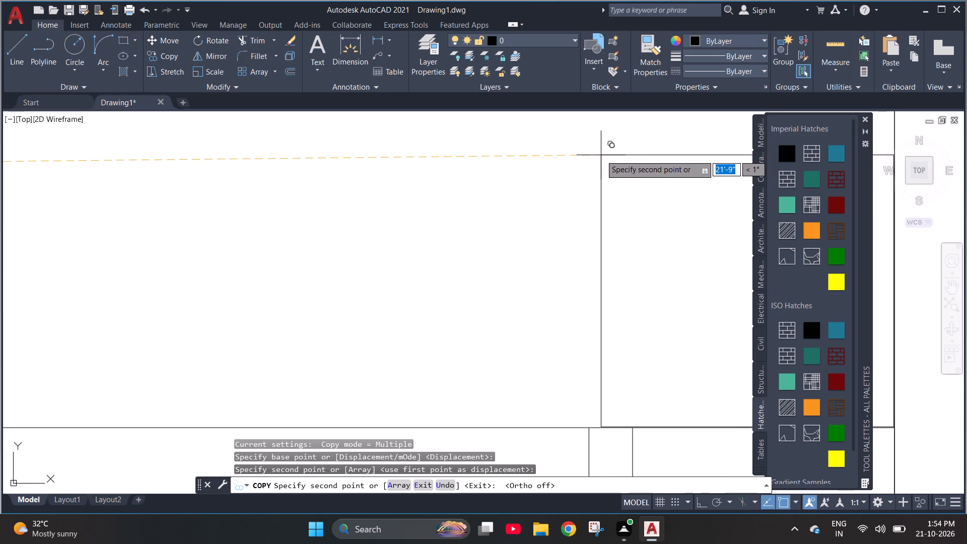
pyautogui.click(601, 157)
pyautogui.scroll(-4, 405, 143)
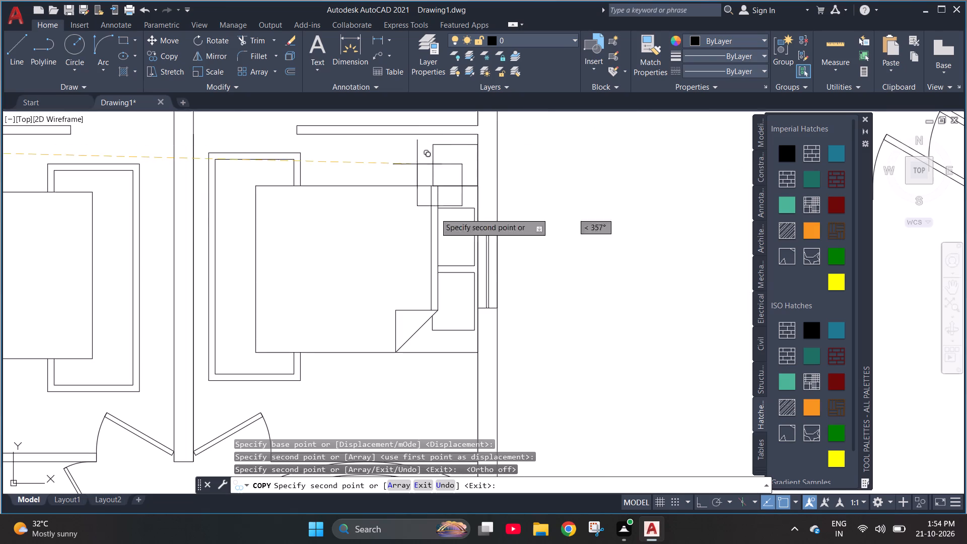
pyautogui.scroll(3, 438, 378)
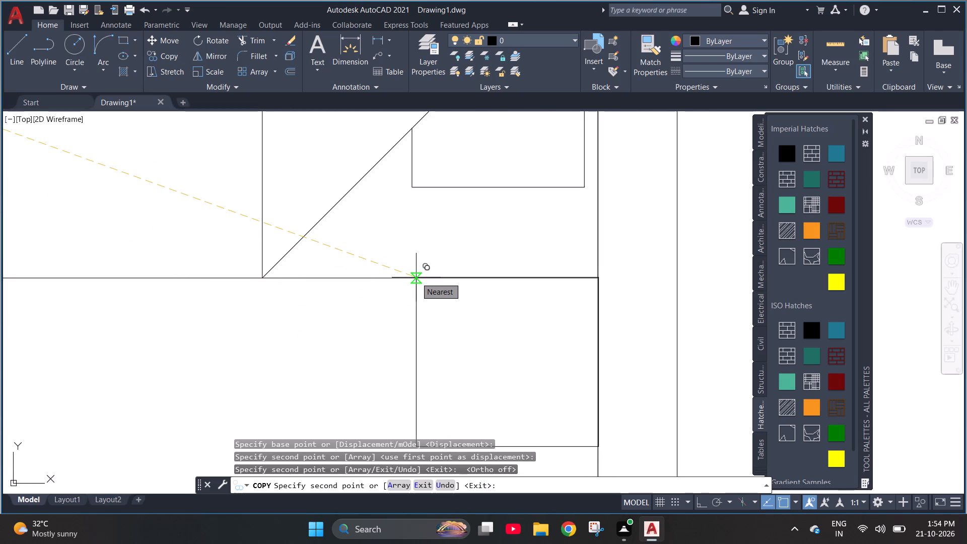
pyautogui.click(416, 278)
pyautogui.scroll(-2, 401, 281)
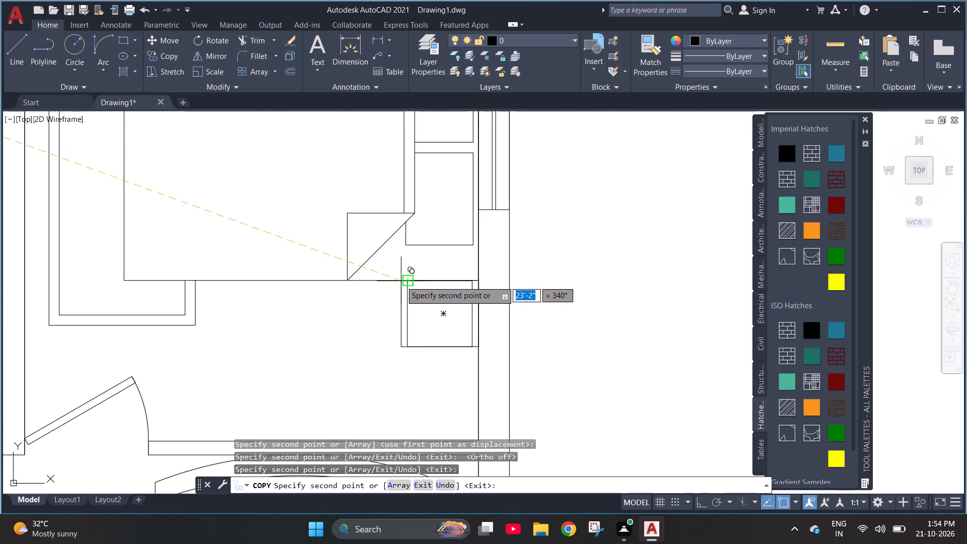
pyautogui.press('Escape')
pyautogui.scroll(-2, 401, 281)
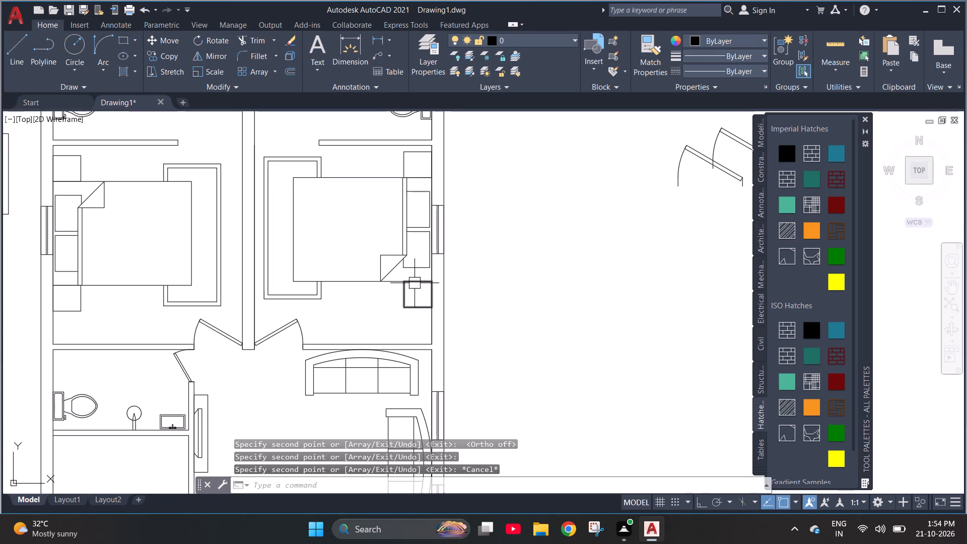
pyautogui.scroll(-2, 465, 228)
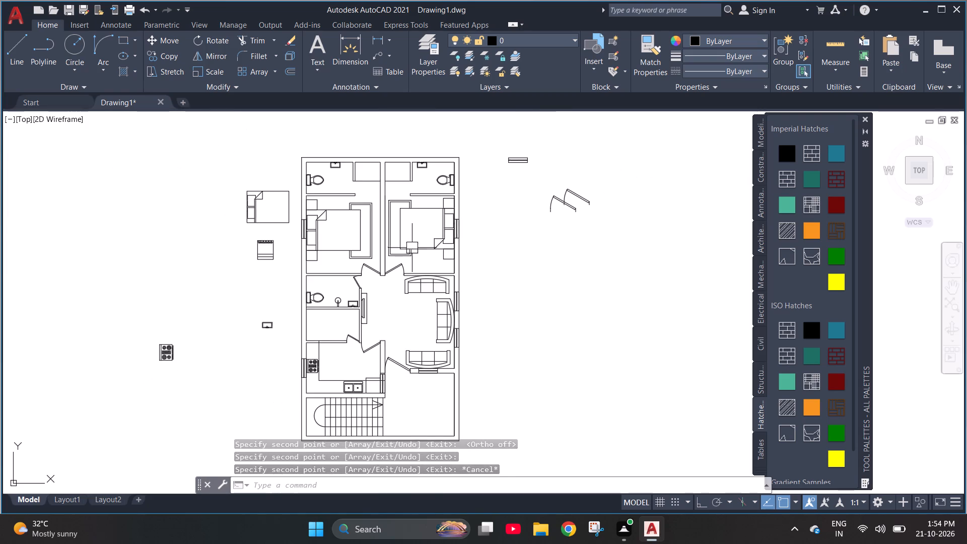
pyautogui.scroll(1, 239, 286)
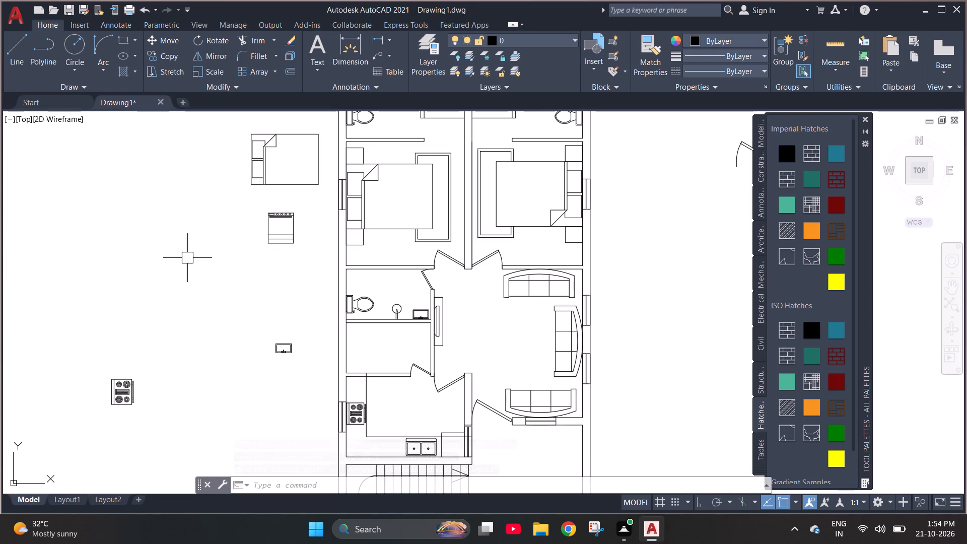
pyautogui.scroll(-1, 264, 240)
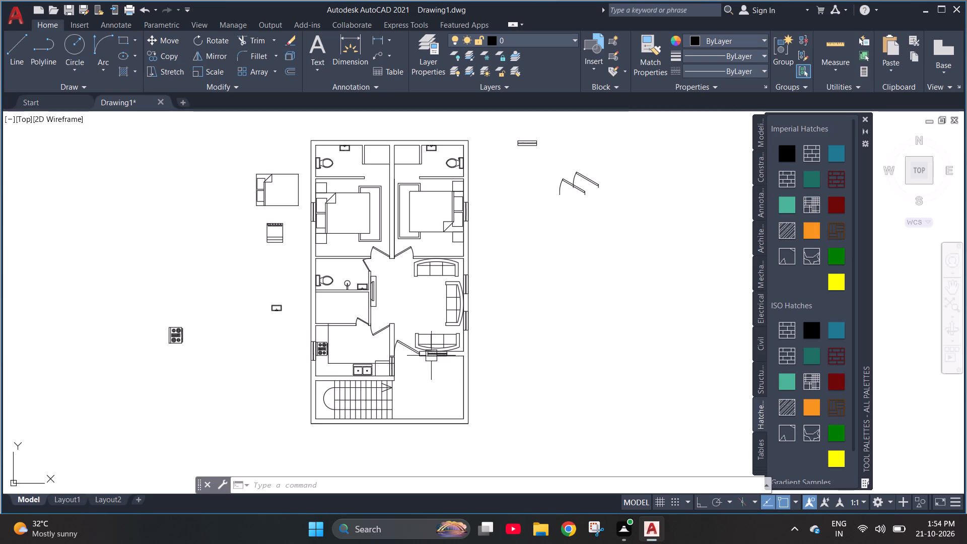
# Hatch the U-shaped borders around both beds and the two closet rectangles beside the north bathrooms with the GOST_GROUND pattern.
pyautogui.press('Escape')
pyautogui.press('Escape')
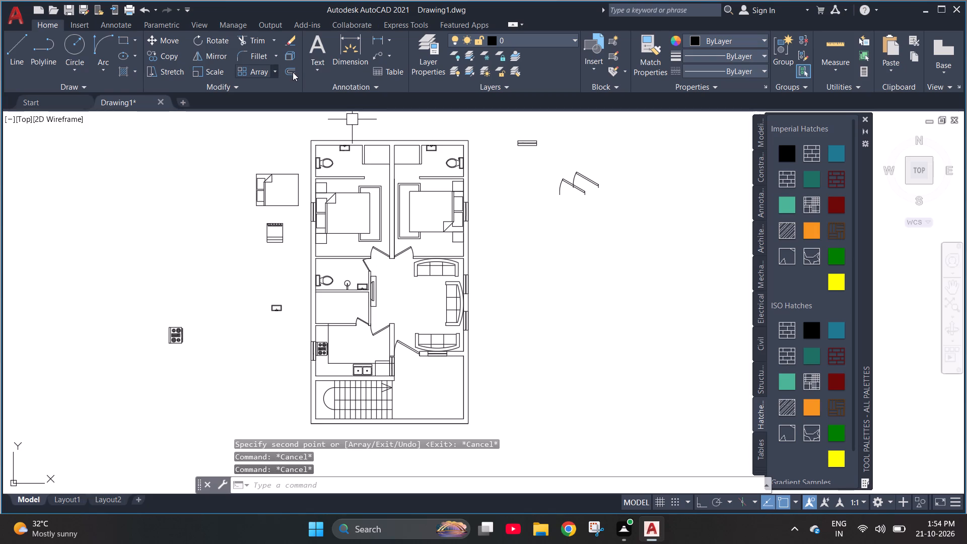
pyautogui.write('h')
pyautogui.press('space')
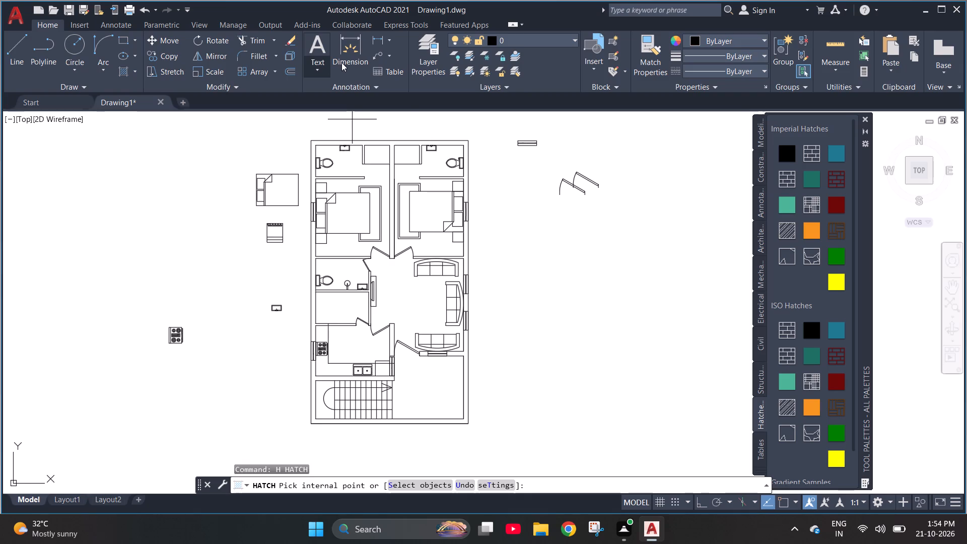
pyautogui.click(291, 76)
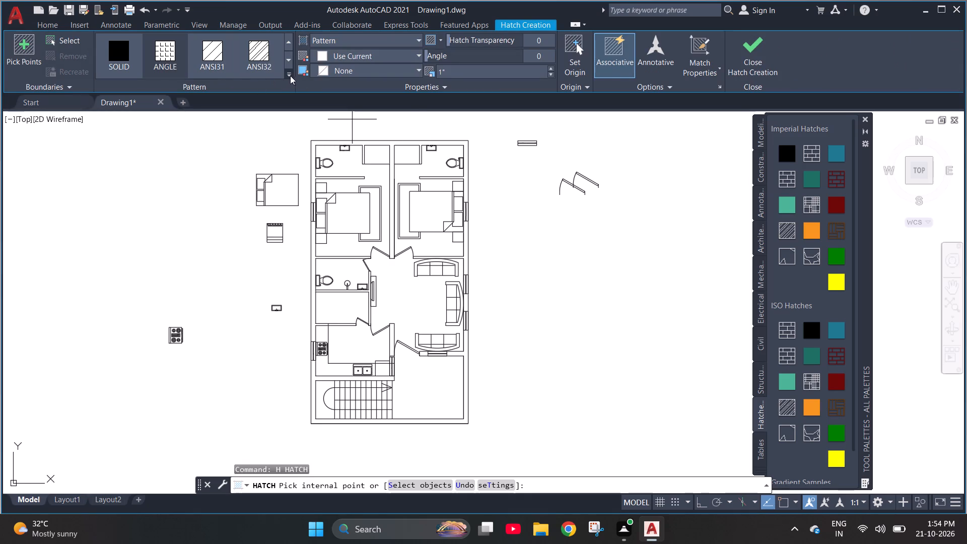
pyautogui.click(289, 72)
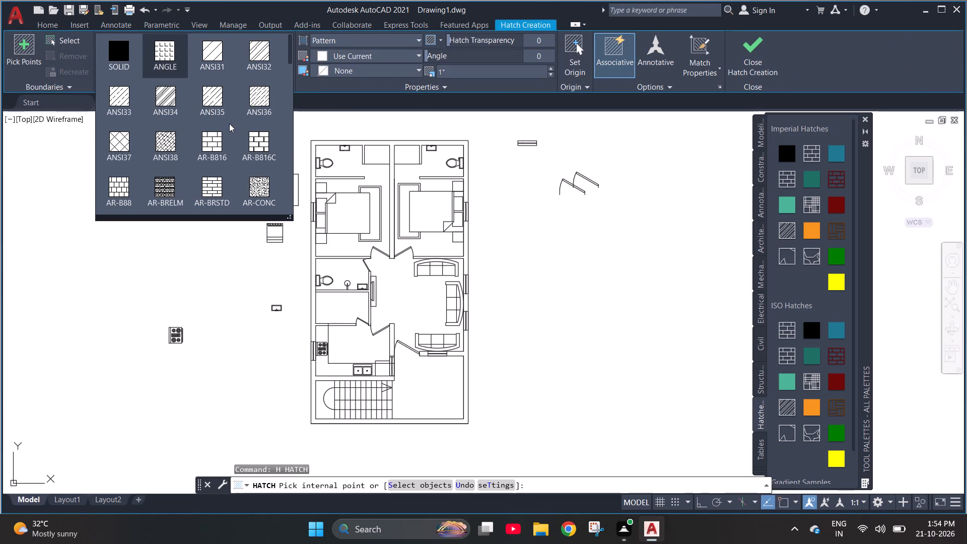
pyautogui.scroll(-2, 227, 123)
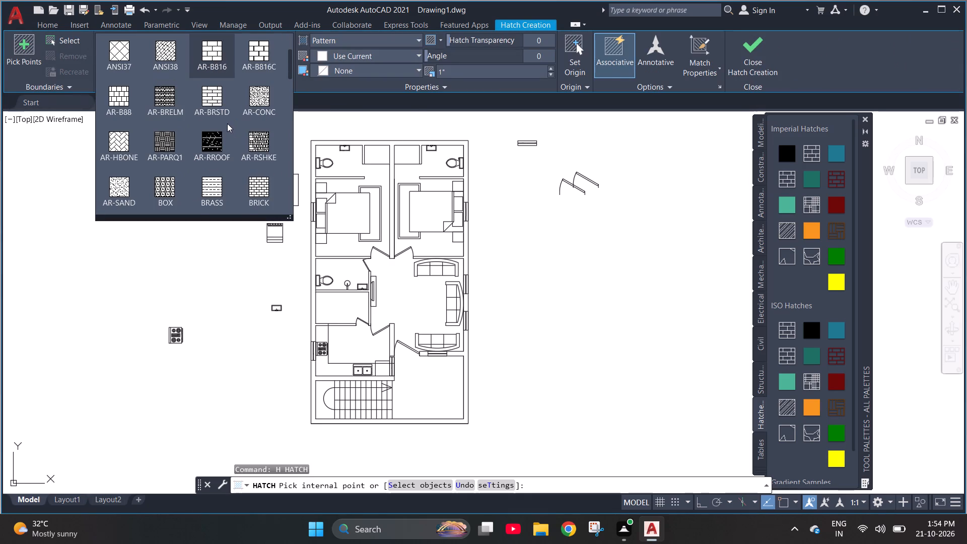
pyautogui.scroll(-3, 227, 123)
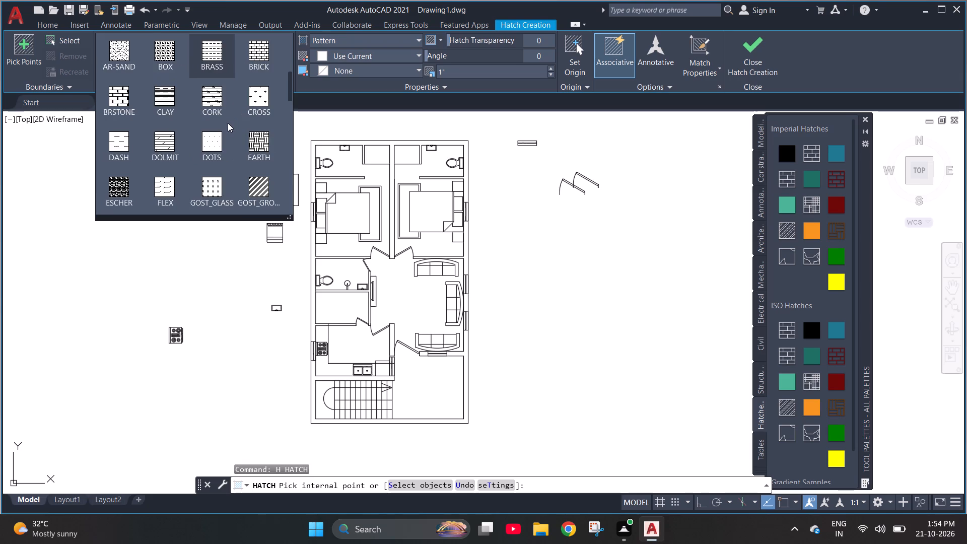
pyautogui.scroll(-1, 230, 122)
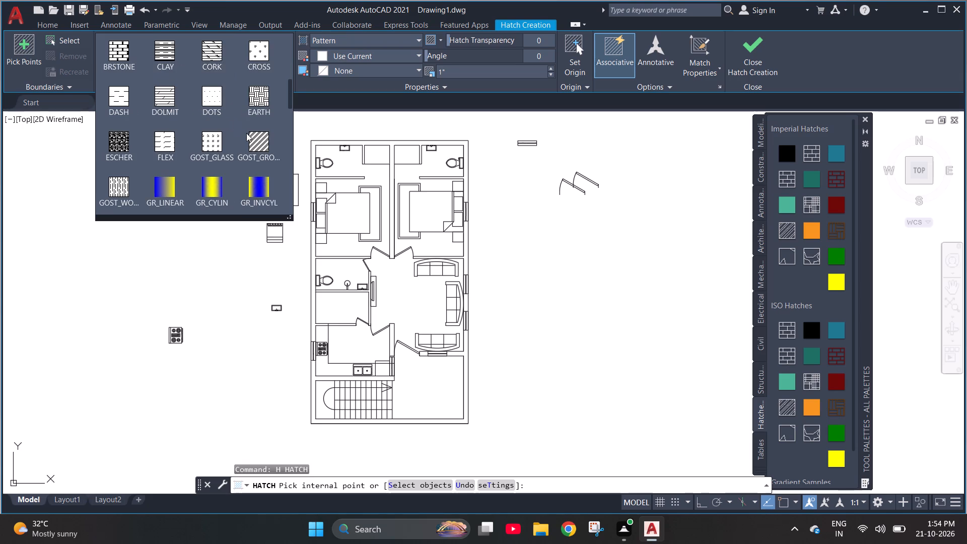
pyautogui.click(260, 139)
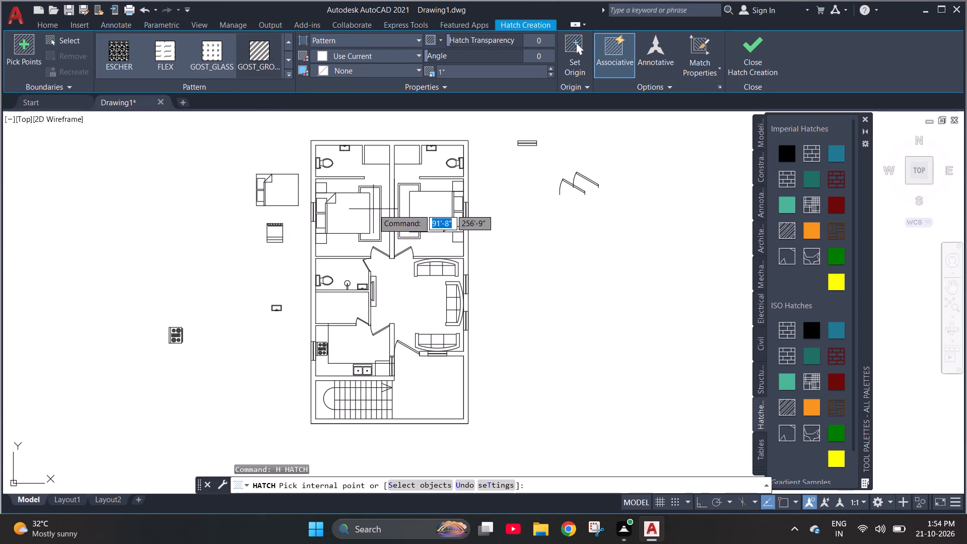
pyautogui.click(373, 209)
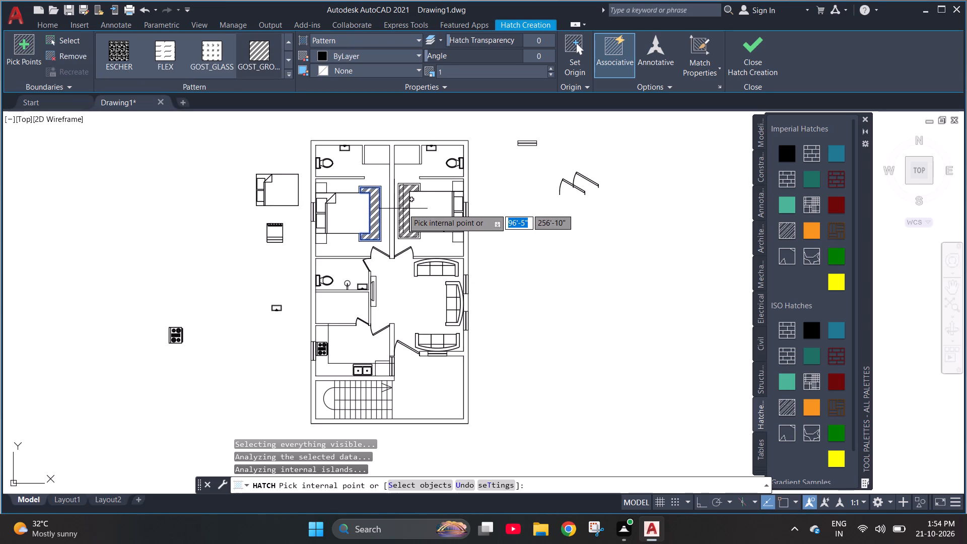
pyautogui.click(403, 209)
pyautogui.click(384, 159)
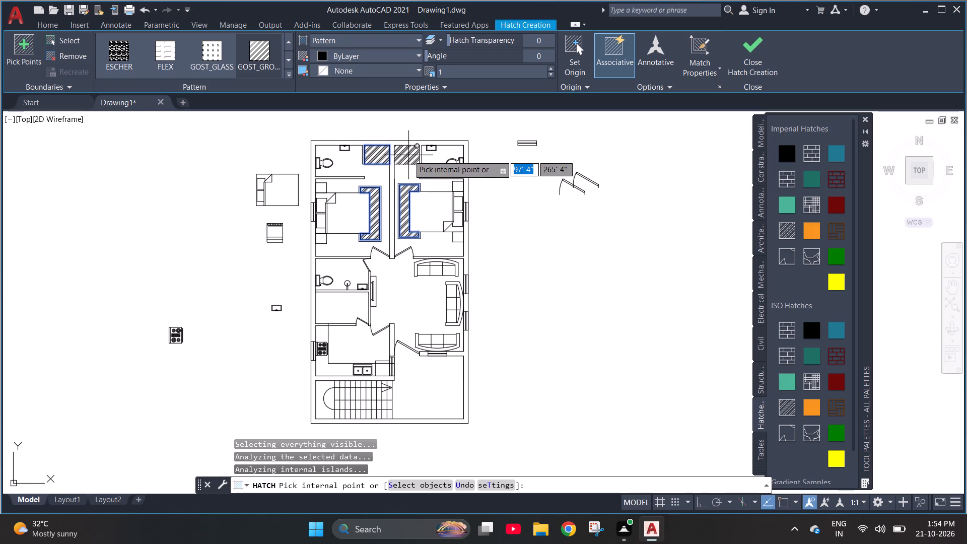
pyautogui.click(408, 155)
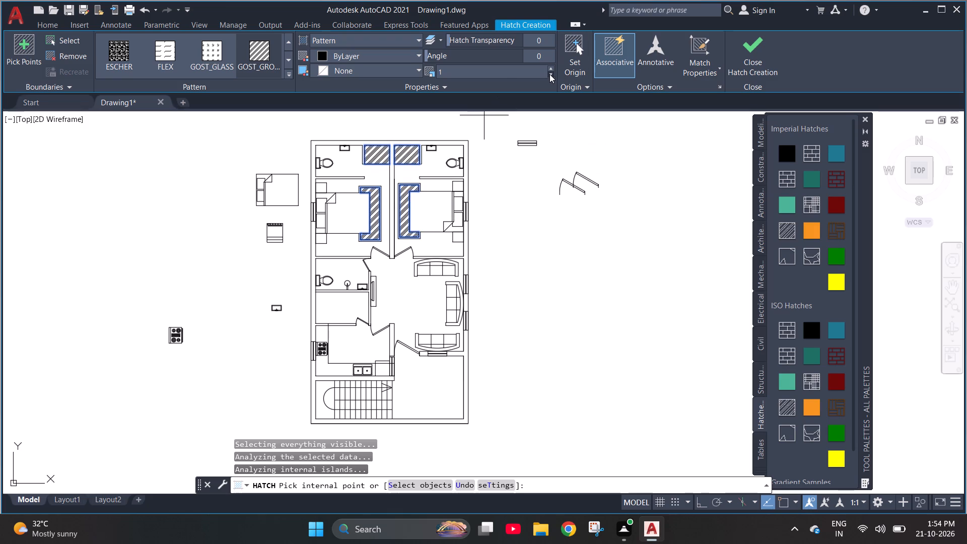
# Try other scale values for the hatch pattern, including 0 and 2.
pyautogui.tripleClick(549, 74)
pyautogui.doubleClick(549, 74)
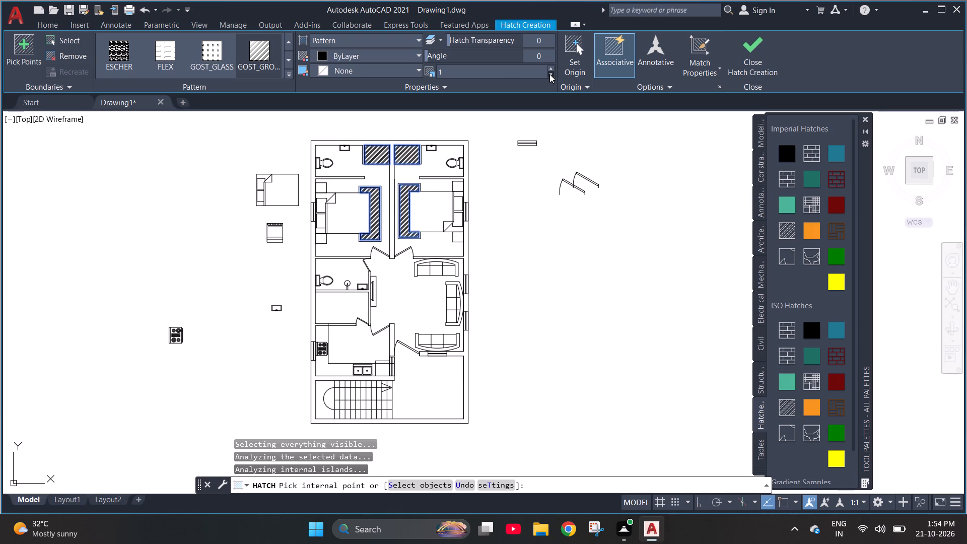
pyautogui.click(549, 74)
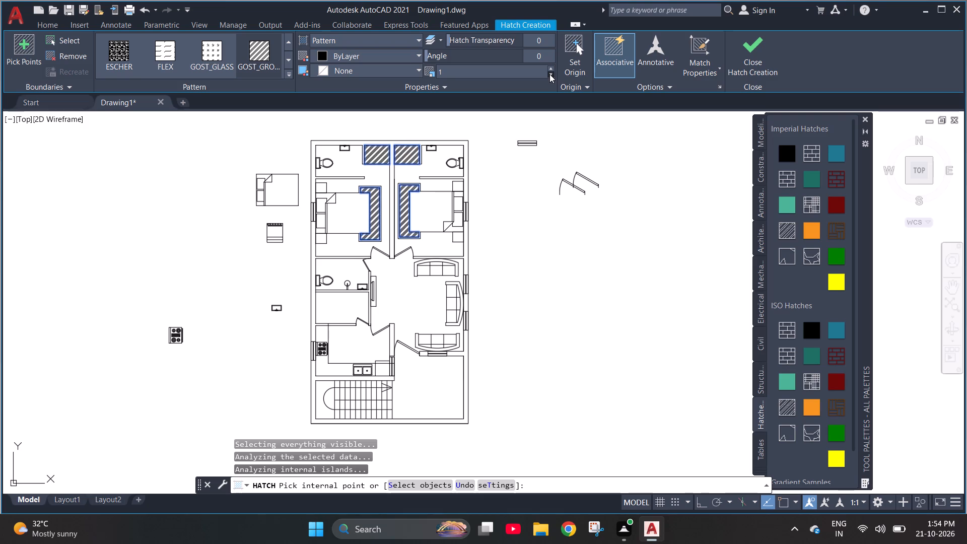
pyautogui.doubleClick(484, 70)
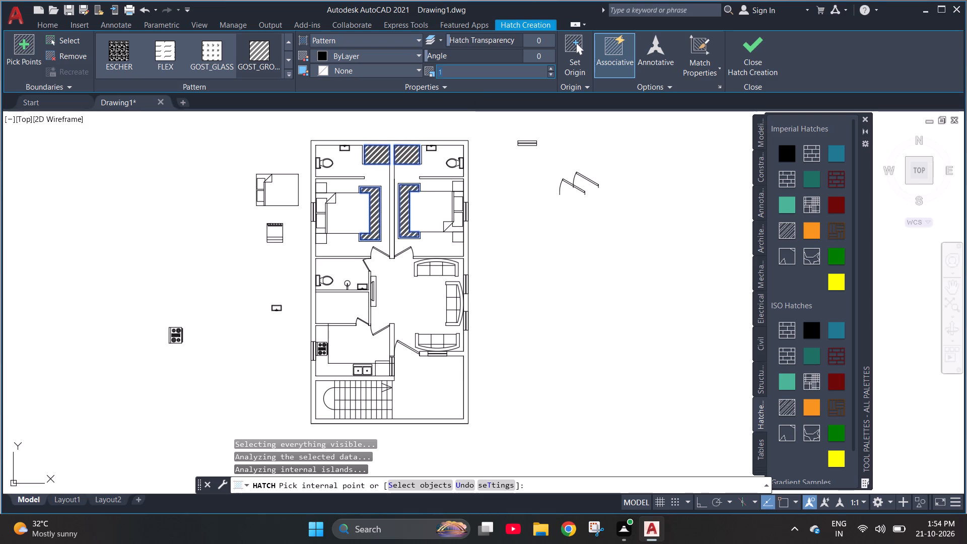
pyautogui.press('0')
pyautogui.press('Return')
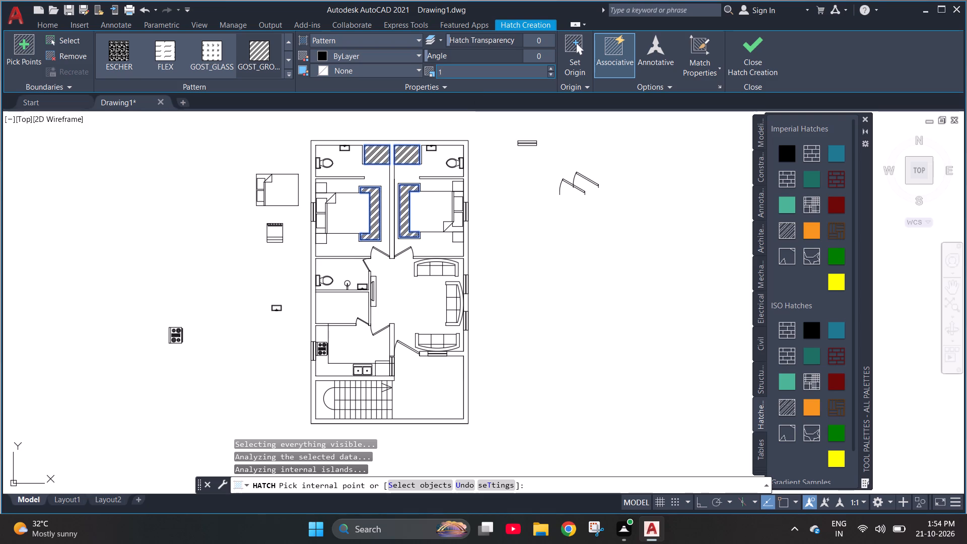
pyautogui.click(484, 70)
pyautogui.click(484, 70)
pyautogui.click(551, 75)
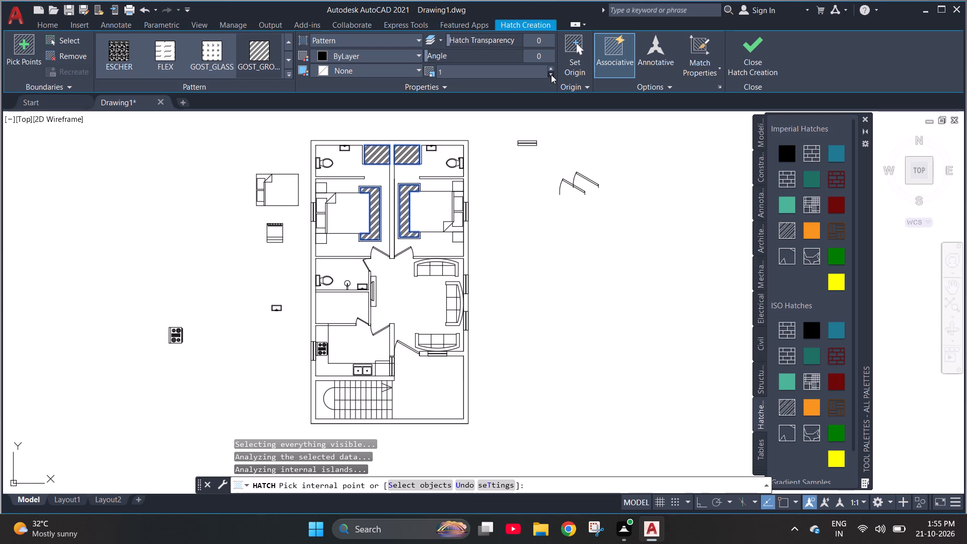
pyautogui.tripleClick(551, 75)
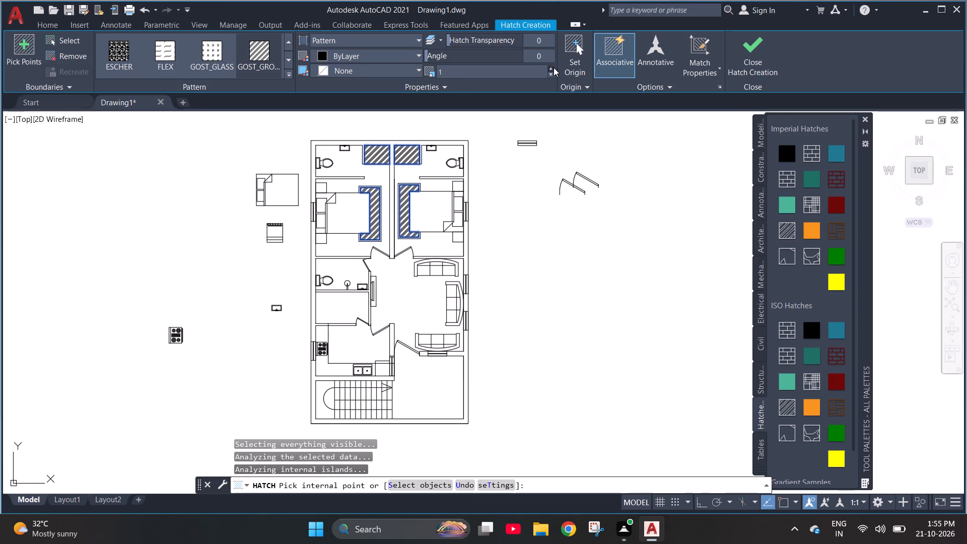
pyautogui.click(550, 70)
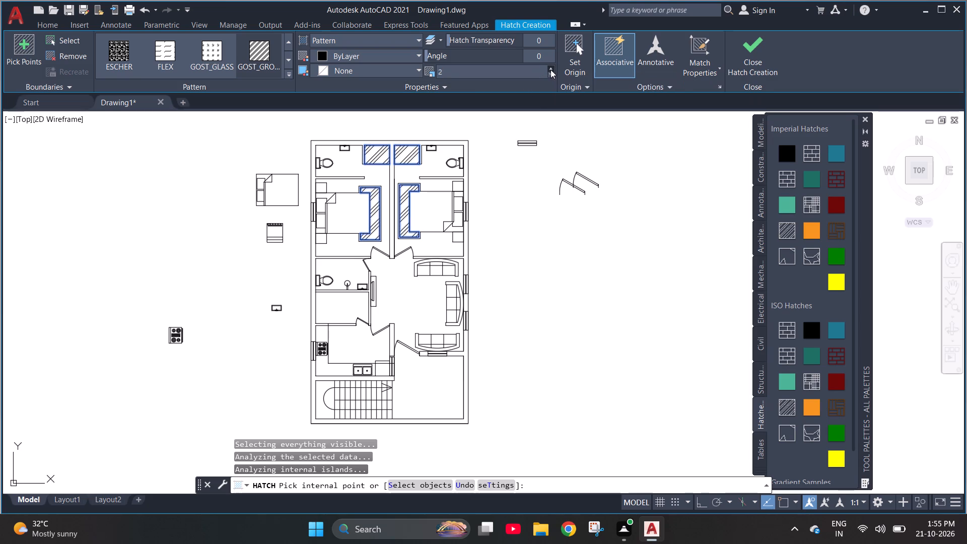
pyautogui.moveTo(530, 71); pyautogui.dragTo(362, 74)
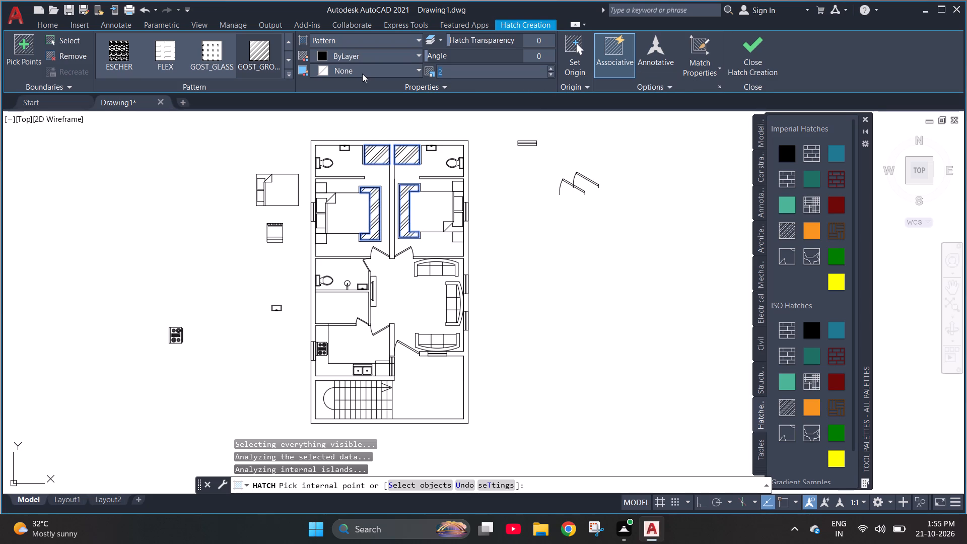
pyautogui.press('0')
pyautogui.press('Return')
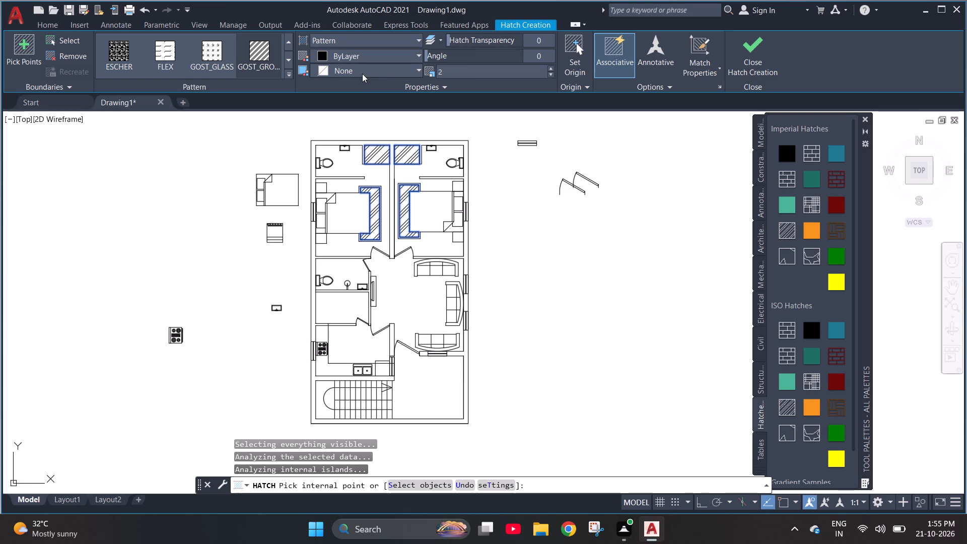
# Set the hatch pattern scale to 1 and finish the hatch.
pyautogui.click(448, 71)
pyautogui.press('1')
pyautogui.press('Return')
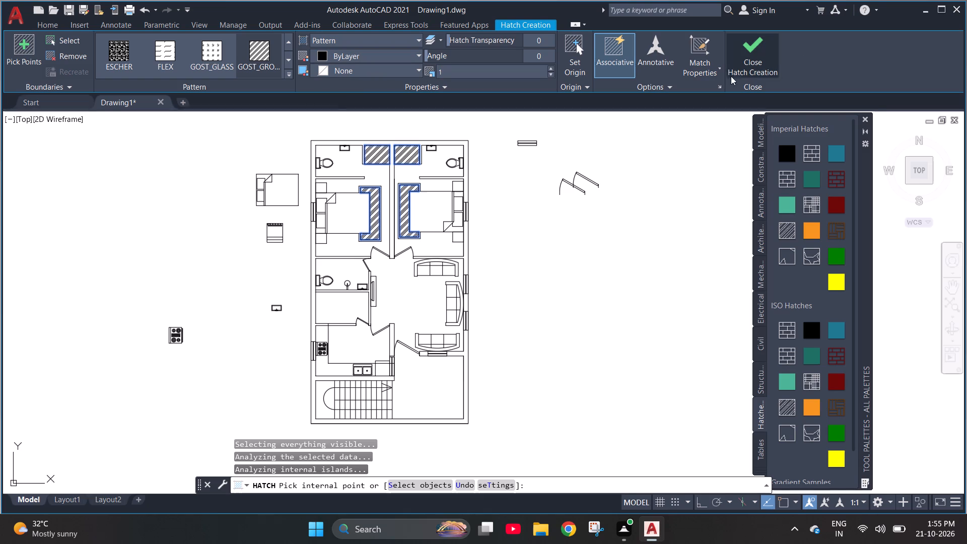
pyautogui.click(753, 45)
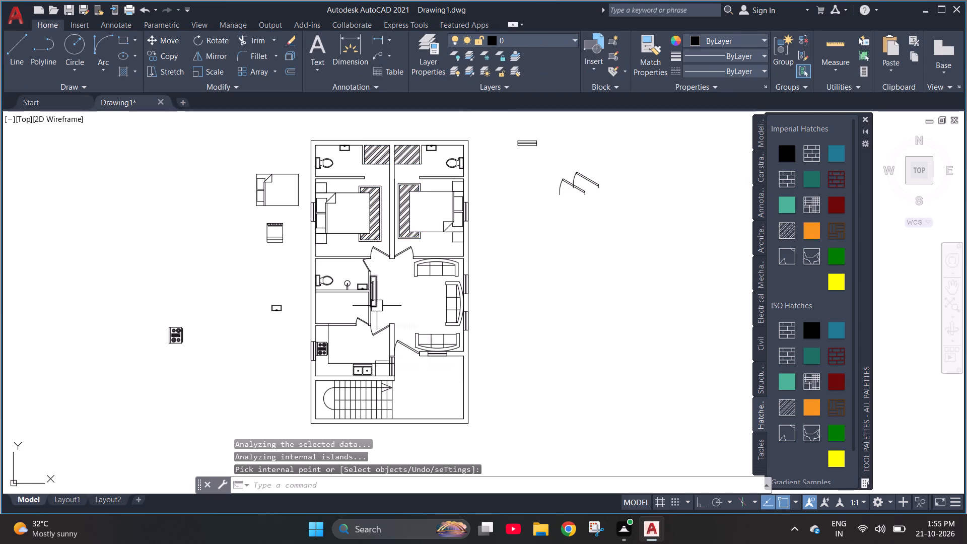
pyautogui.press('Escape')
pyautogui.press('Escape')
pyautogui.press('Escape')
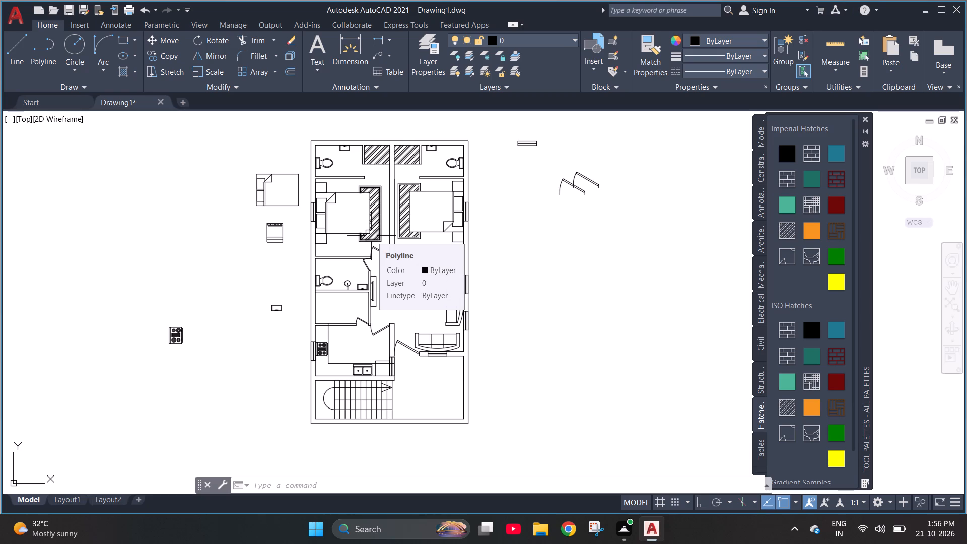
# Draw a coffee-table rectangle about 2'-2" wide and just under 8' long in the living room, amid the three sofas.
pyautogui.press('Escape')
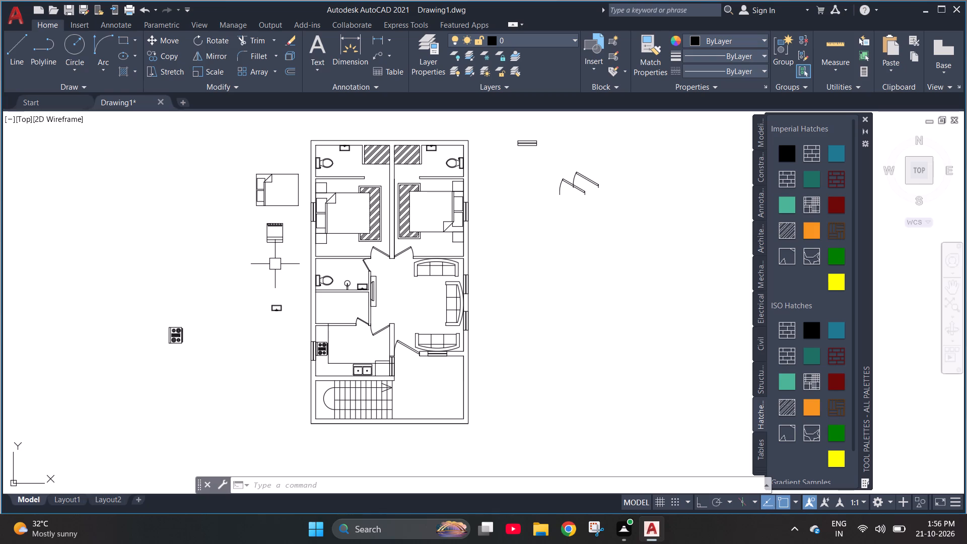
pyautogui.press('Escape')
pyautogui.write('rec')
pyautogui.press('space')
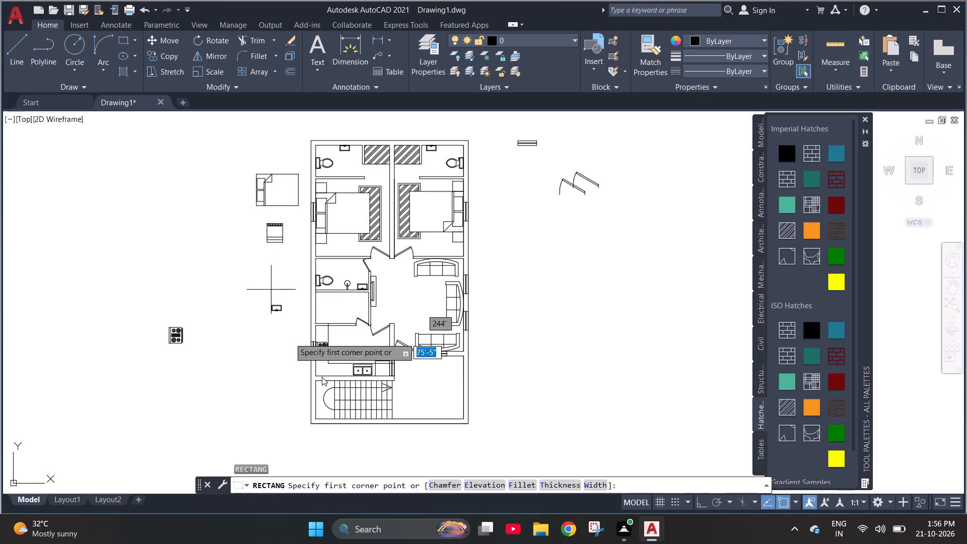
pyautogui.scroll(1, 431, 269)
pyautogui.scroll(1, 437, 404)
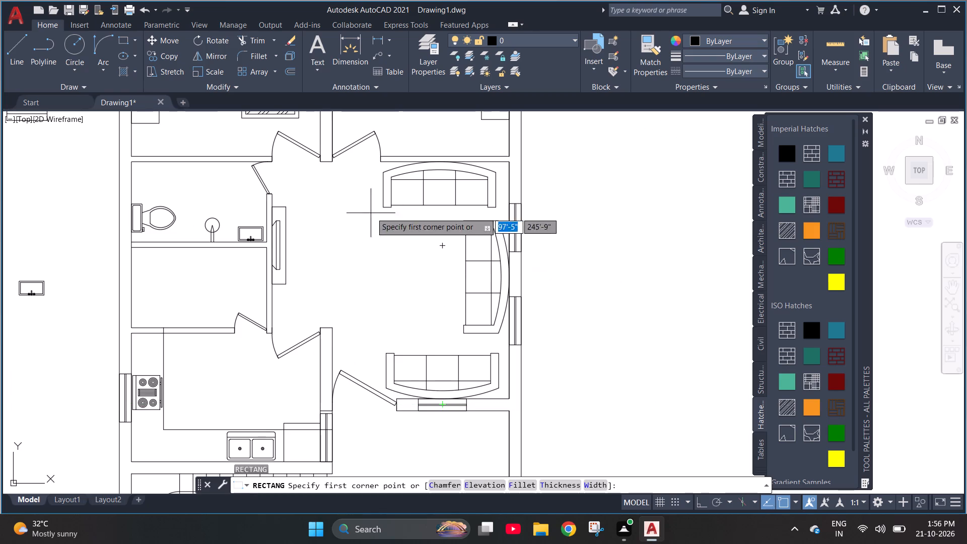
pyautogui.click(418, 218)
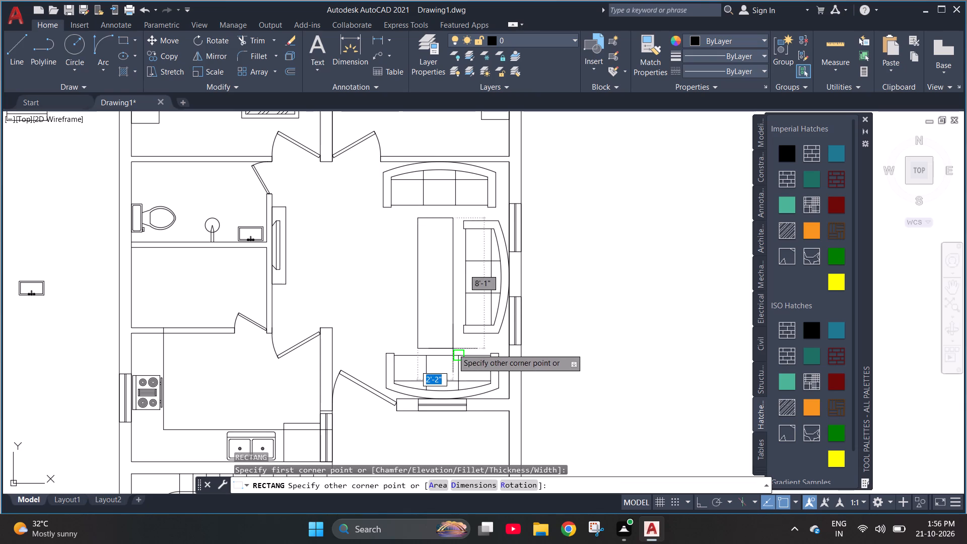
pyautogui.click(453, 342)
pyautogui.press('Escape')
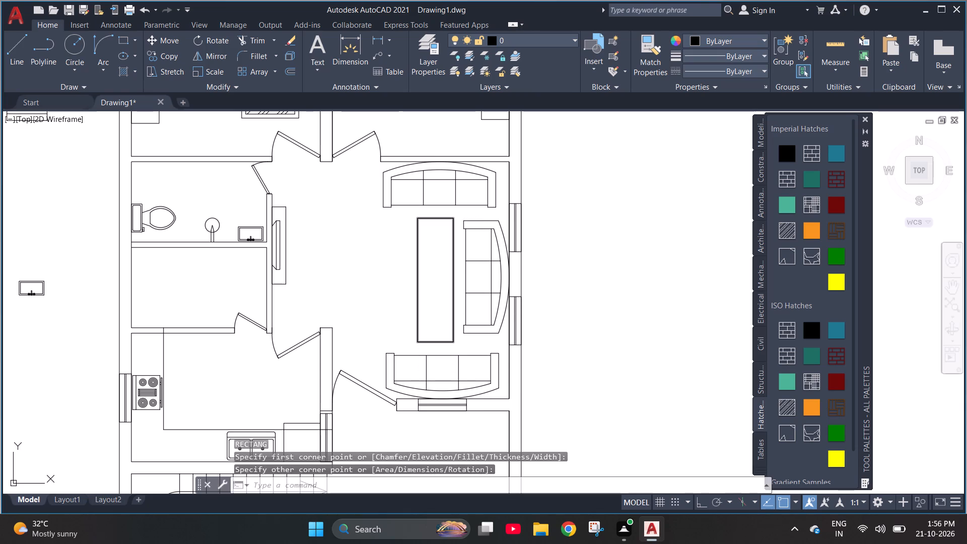
# Offset the coffee-table rectangle 3" inward to form an inner border.
pyautogui.press('o')
pyautogui.press('Return')
pyautogui.press('3')
pyautogui.hotkey('shift', '"')
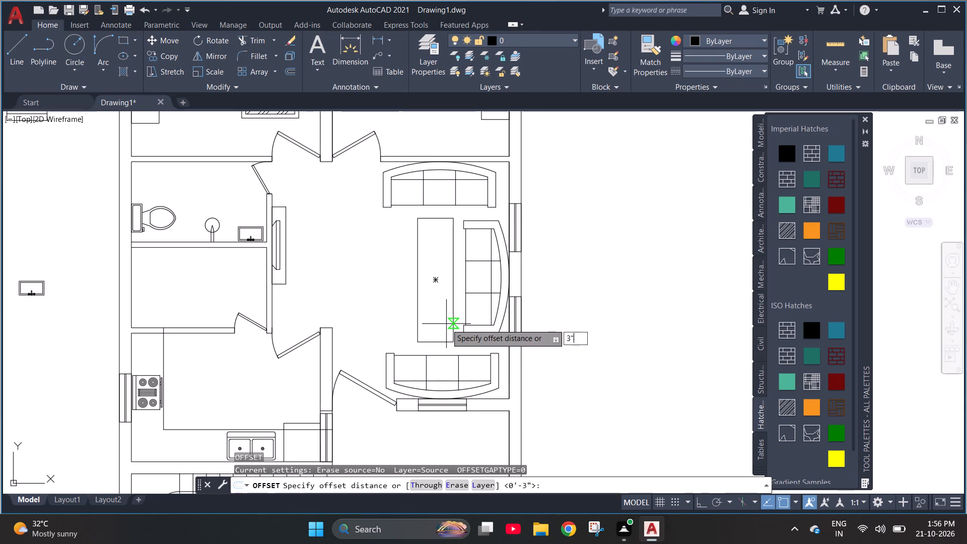
pyautogui.press('Return')
pyautogui.click(454, 298)
pyautogui.click(443, 306)
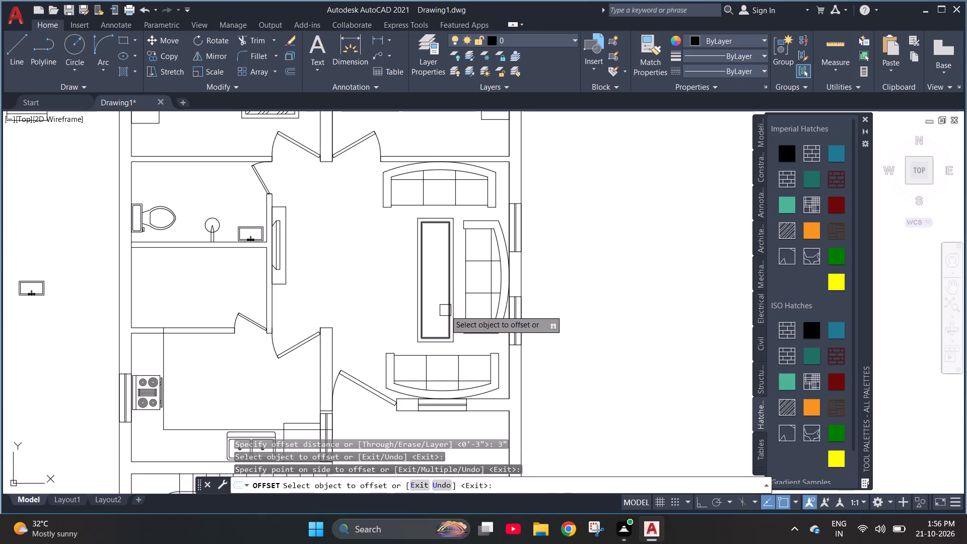
pyautogui.press('Escape')
# Copy the circle-and-stem fixture from the middle-left bathroom onto the lower wall of the upper-right bathroom.
pyautogui.scroll(-2, 423, 293)
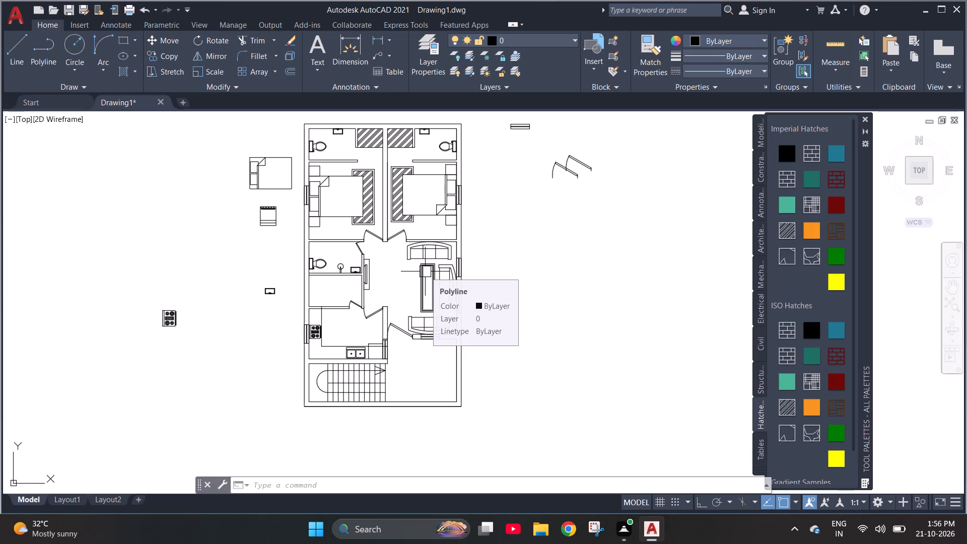
pyautogui.scroll(2, 346, 282)
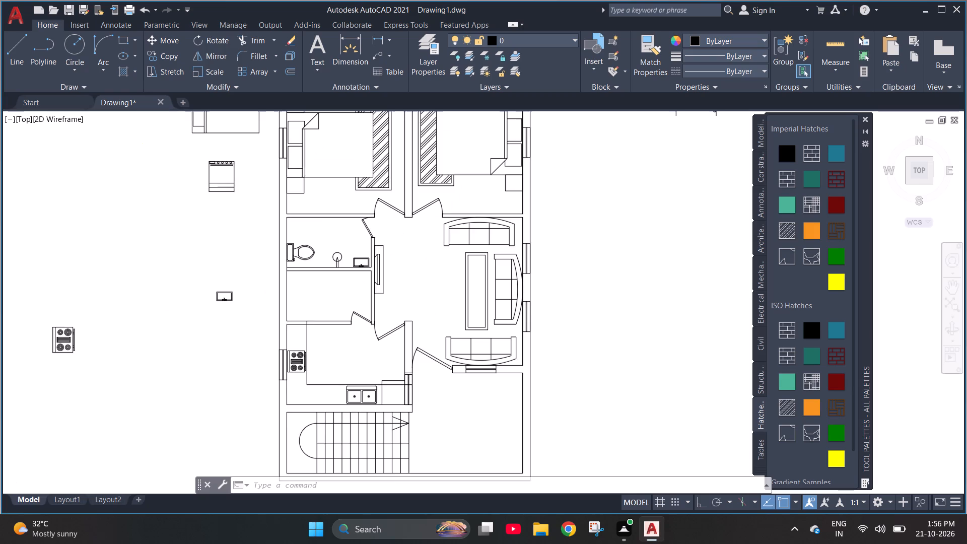
pyautogui.click(331, 245)
pyautogui.scroll(3, 331, 248)
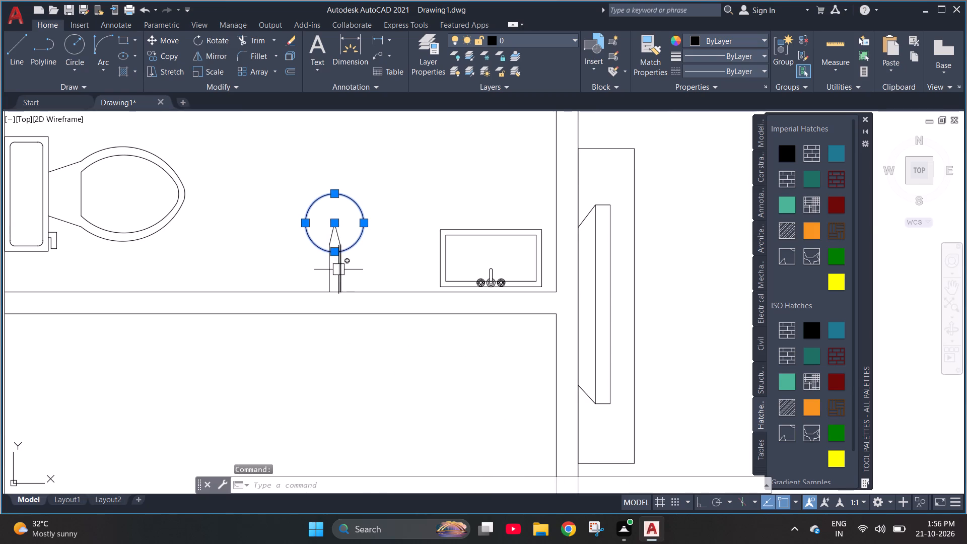
pyautogui.click(339, 269)
pyautogui.click(332, 275)
pyautogui.scroll(3, 336, 239)
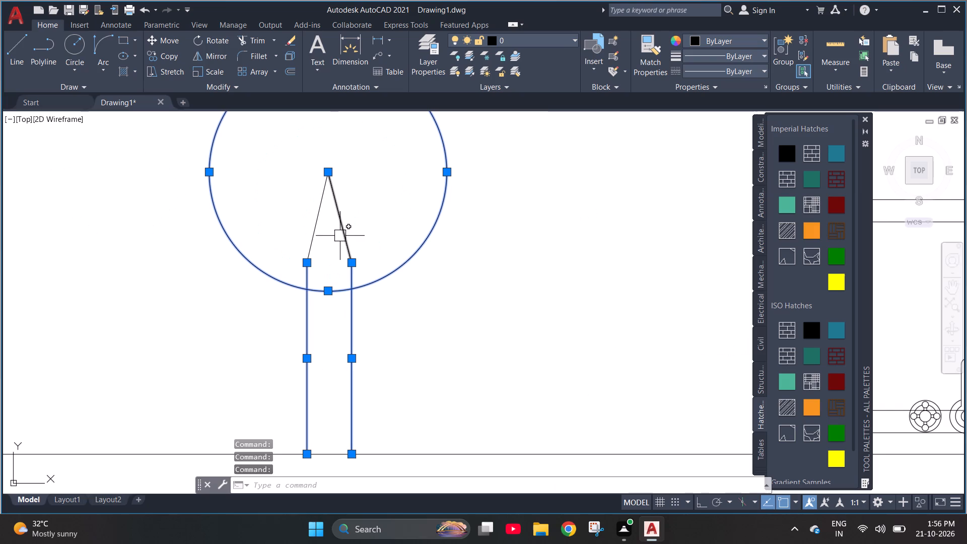
pyautogui.click(341, 234)
pyautogui.click(313, 233)
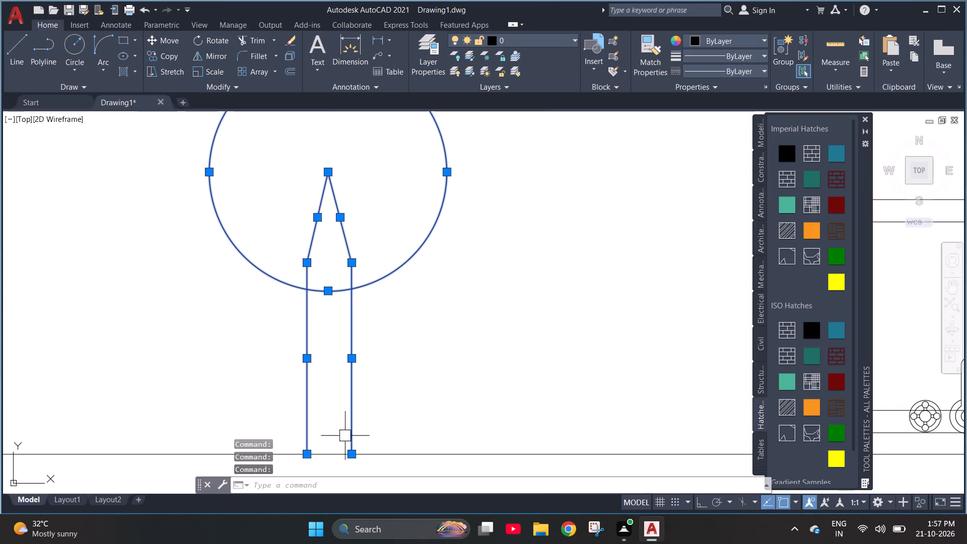
pyautogui.press('c')
pyautogui.press('o')
pyautogui.press('Return')
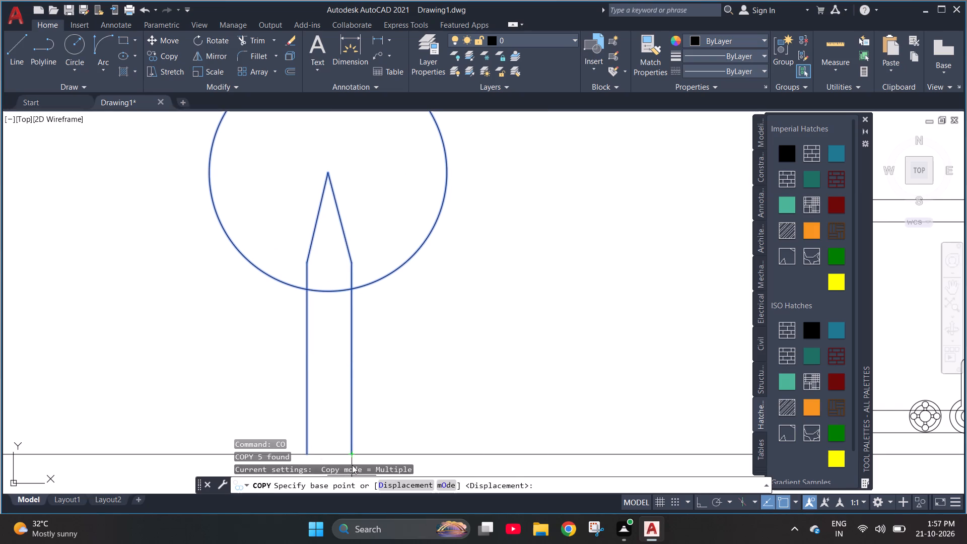
pyautogui.click(353, 456)
pyautogui.scroll(-3, 243, 383)
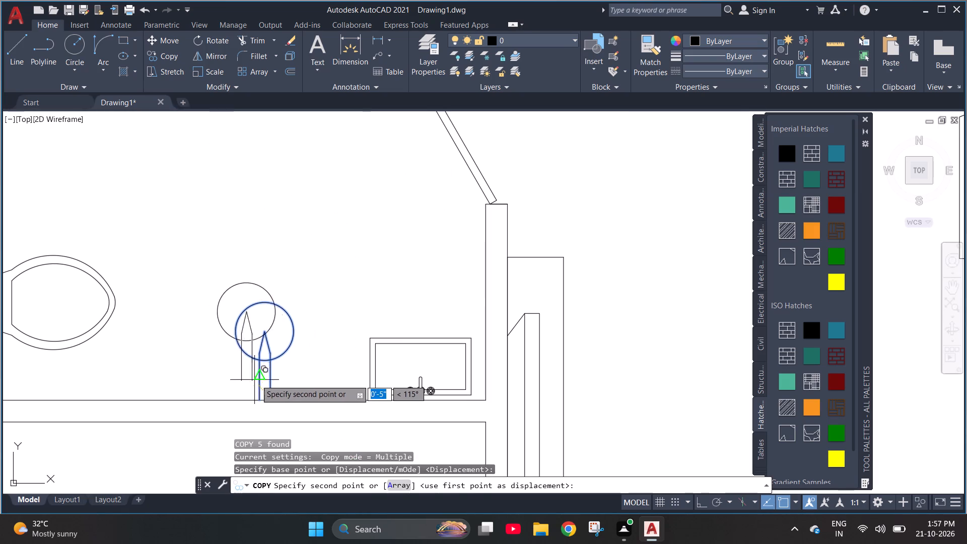
pyautogui.scroll(-3, 260, 377)
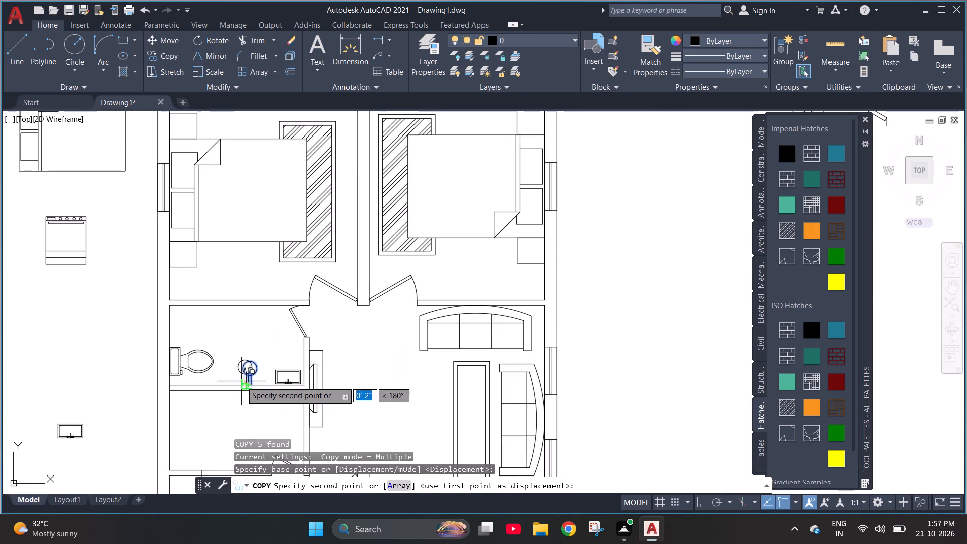
pyautogui.scroll(-1, 241, 381)
pyautogui.scroll(3, 390, 196)
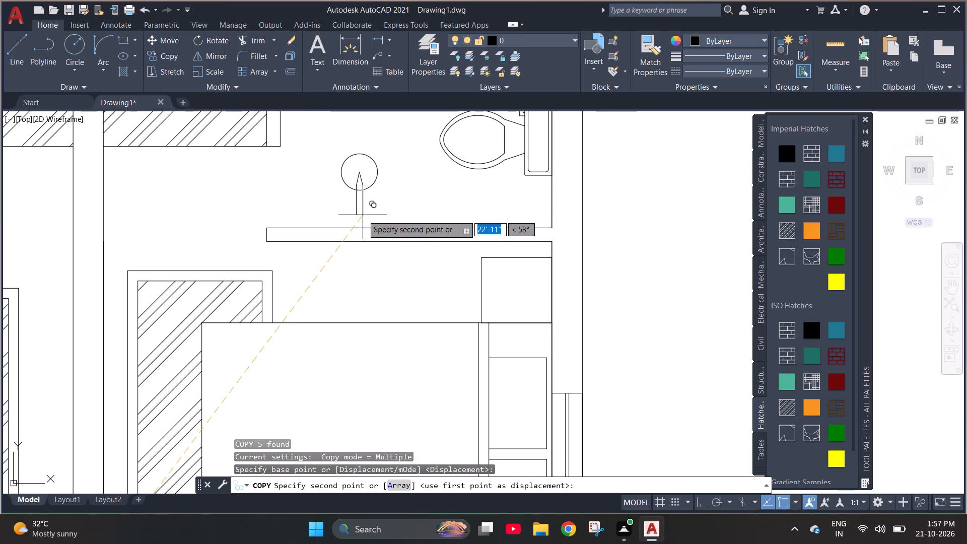
pyautogui.scroll(3, 362, 226)
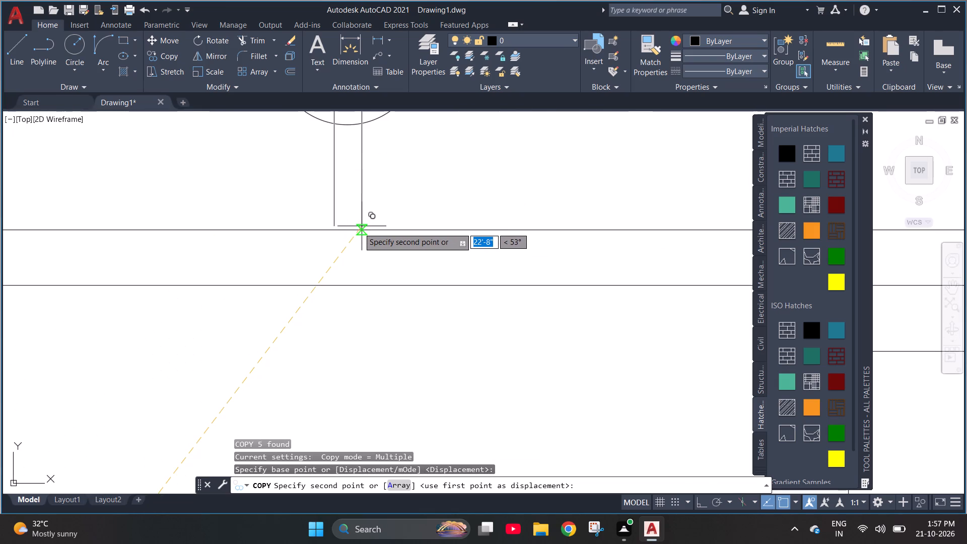
pyautogui.click(352, 230)
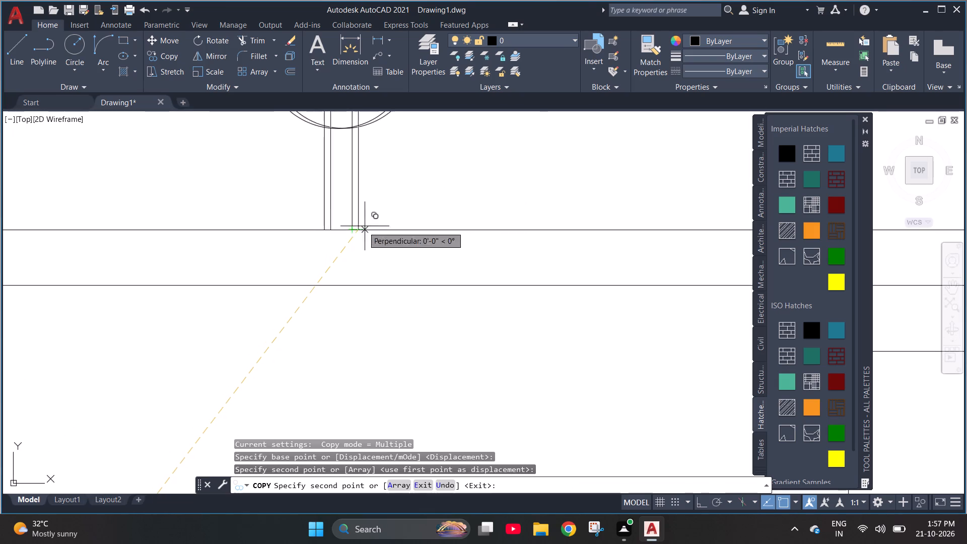
pyautogui.scroll(-2, 434, 252)
pyautogui.press('`')
pyautogui.scroll(-1, 433, 261)
pyautogui.press('Escape')
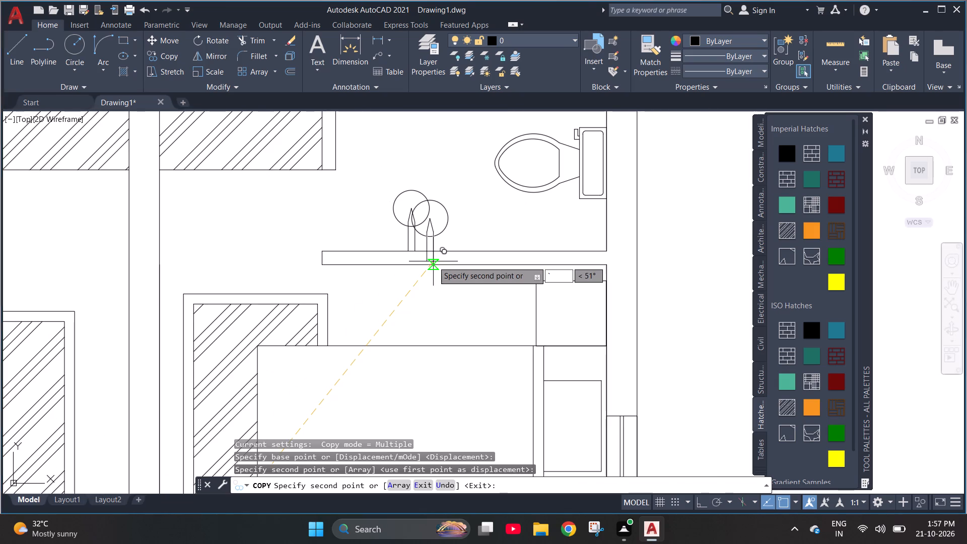
# Align a spare door from outside the plan to the upper-right bathroom's doorway, scaling it to the alignment points.
pyautogui.scroll(-2, 415, 278)
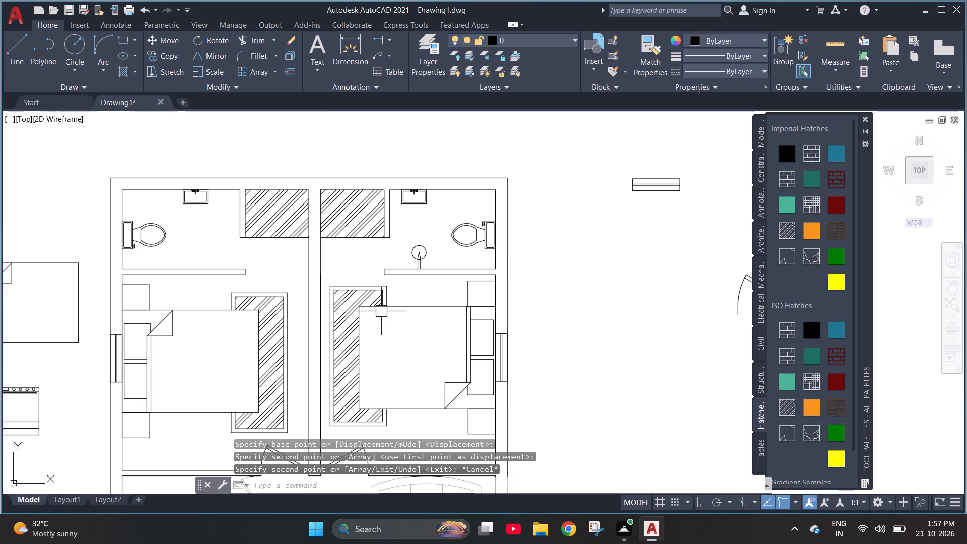
pyautogui.scroll(-2, 380, 312)
pyautogui.scroll(2, 523, 308)
pyautogui.press('a')
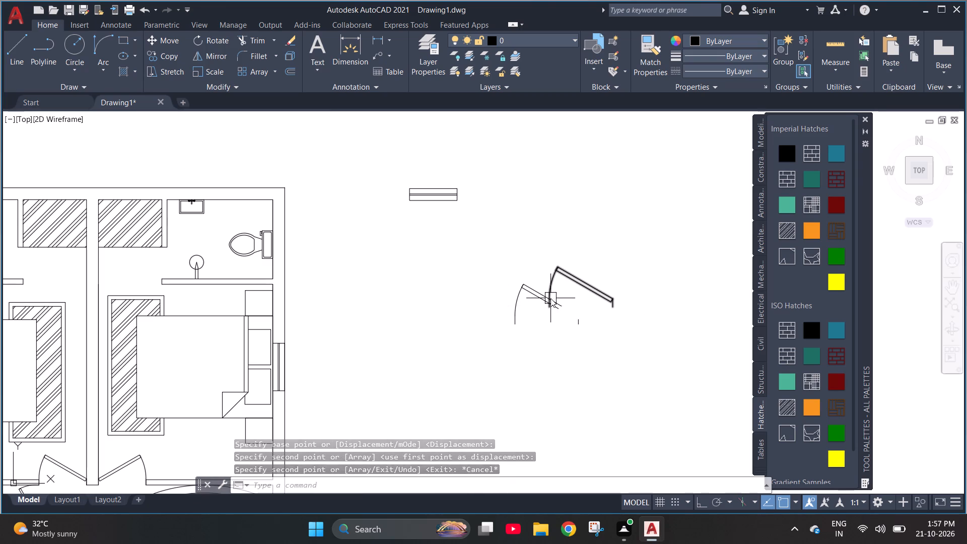
pyautogui.write('l')
pyautogui.press('space')
pyautogui.click(519, 306)
pyautogui.press('space')
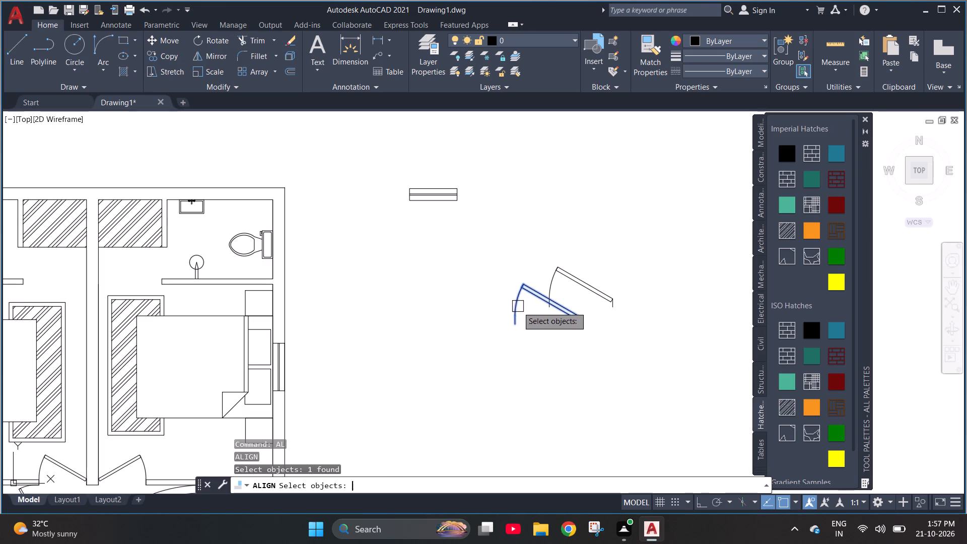
pyautogui.click(518, 327)
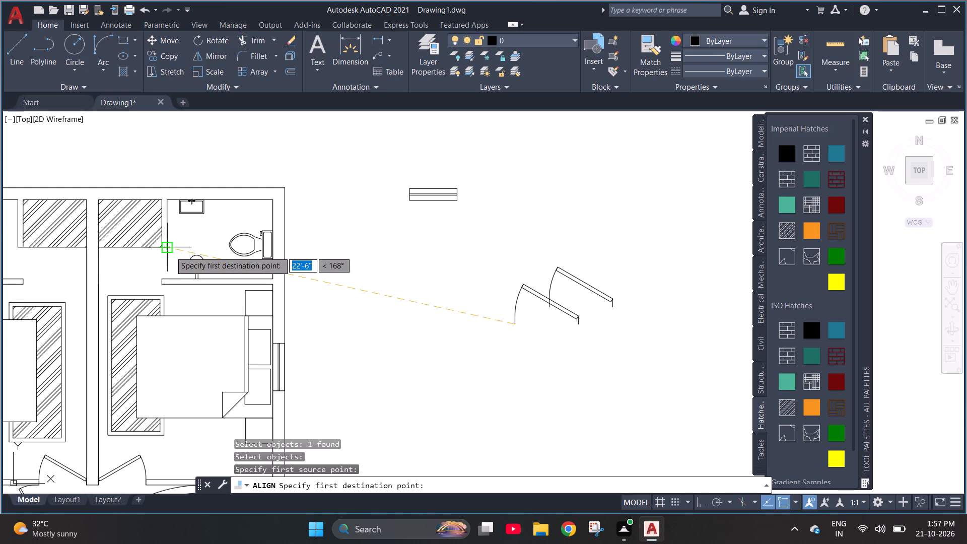
pyautogui.scroll(3, 170, 251)
pyautogui.click(157, 235)
pyautogui.scroll(-2, 154, 235)
pyautogui.scroll(-2, 514, 349)
pyautogui.scroll(2, 629, 348)
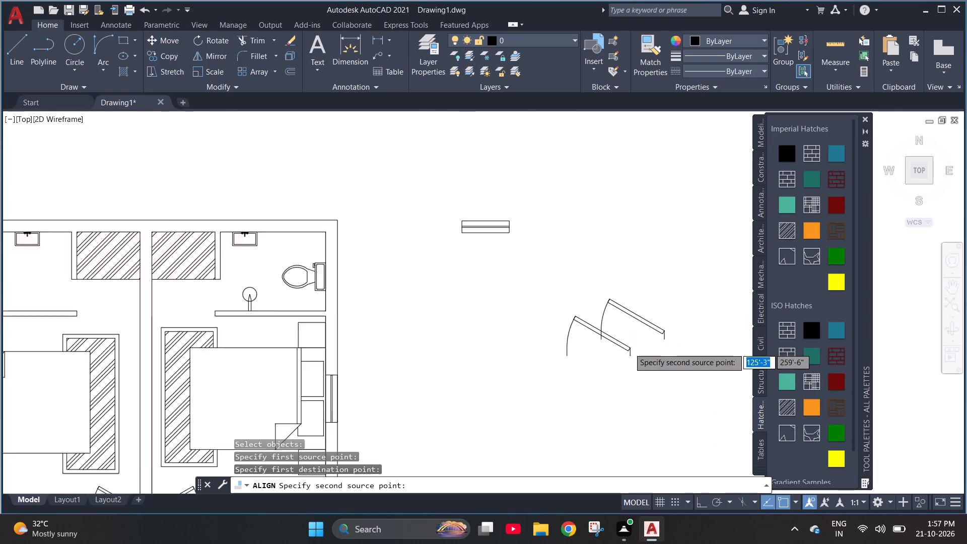
pyautogui.scroll(1, 629, 348)
pyautogui.click(632, 371)
pyautogui.scroll(-2, 300, 327)
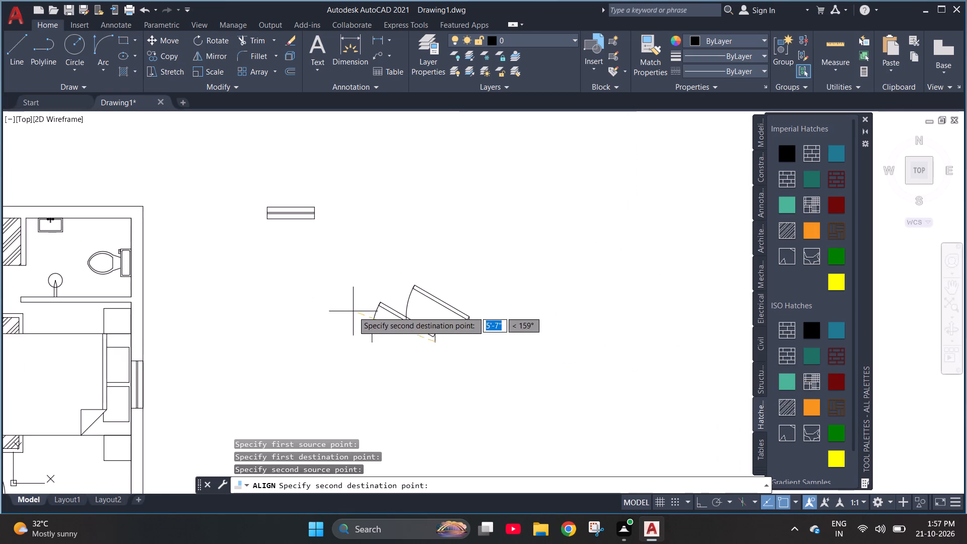
pyautogui.scroll(-1, 353, 311)
pyautogui.scroll(4, 124, 295)
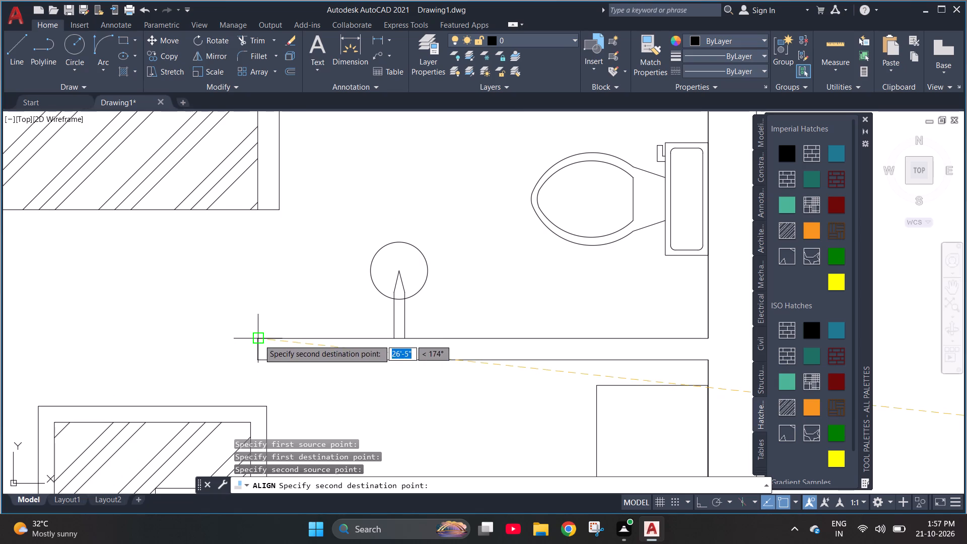
pyautogui.click(259, 339)
pyautogui.scroll(-5, 242, 343)
pyautogui.press('space')
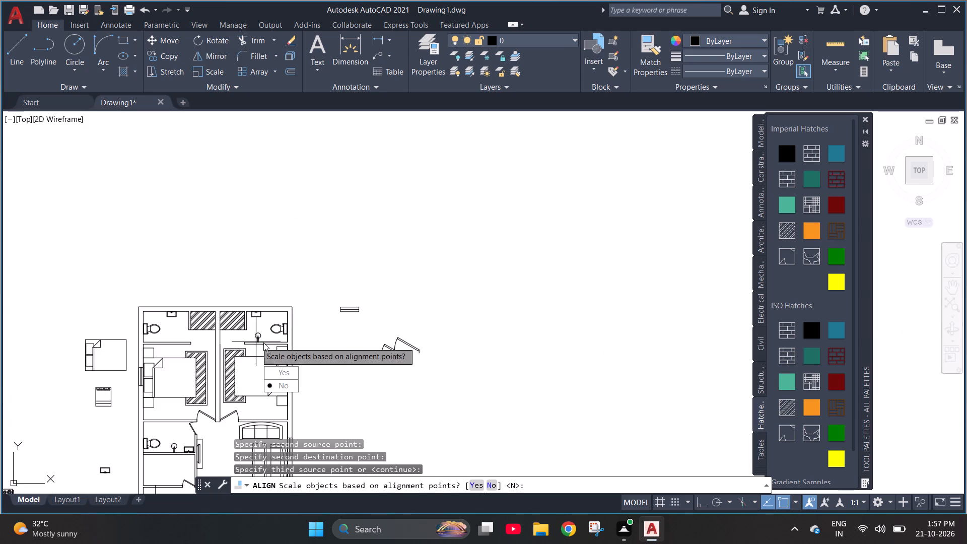
pyautogui.moveTo(290, 375); pyautogui.dragTo(256, 342)
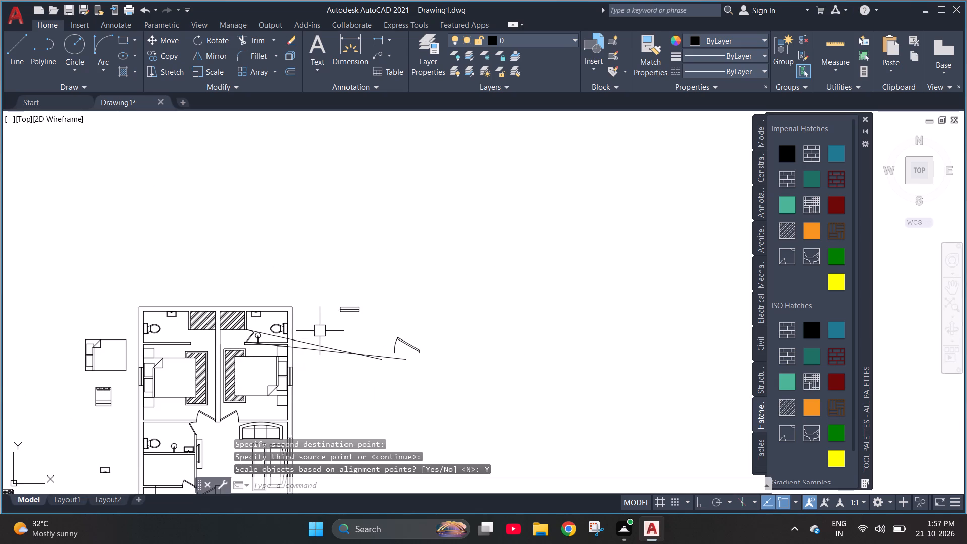
pyautogui.scroll(3, 245, 331)
pyautogui.click(275, 345)
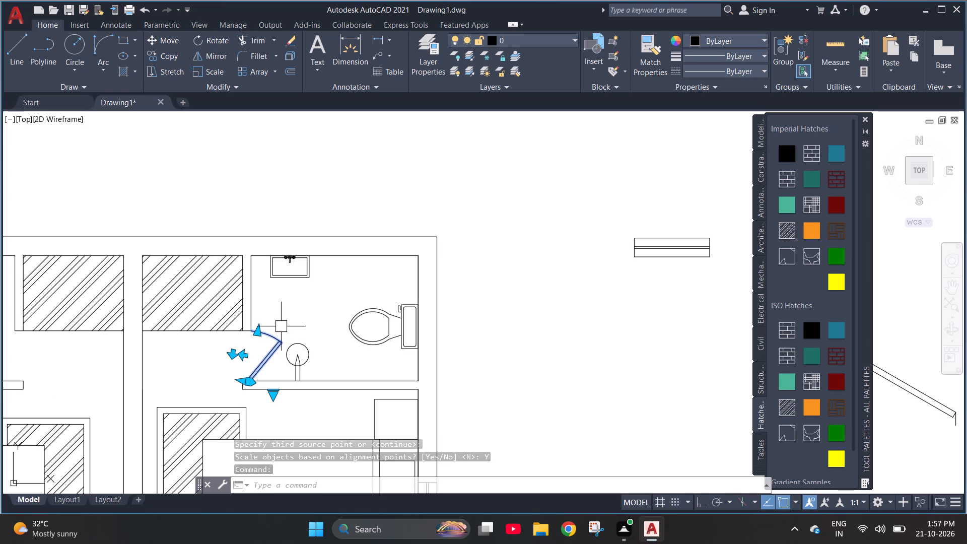
pyautogui.press('Escape')
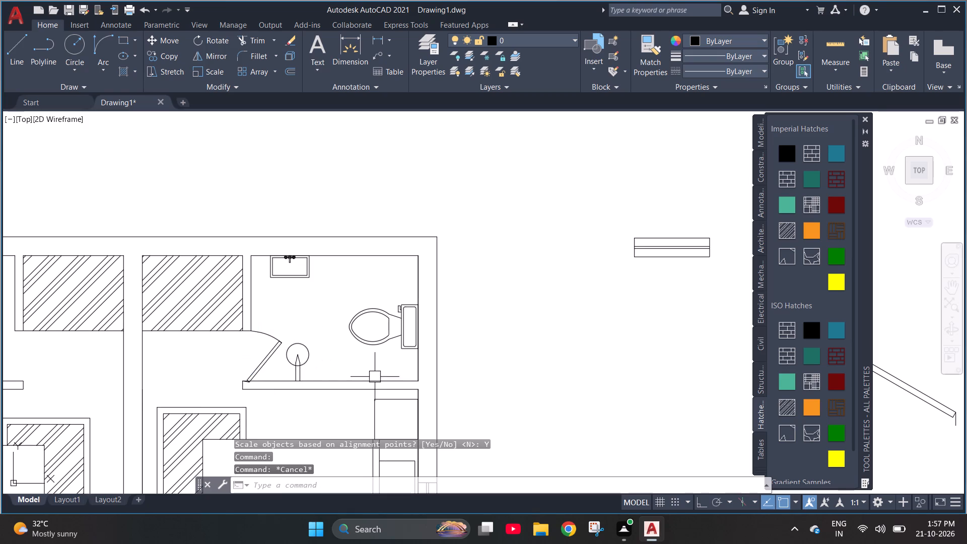
# Copy the upper-right bathroom's door to the corner of the upper-left bathroom's doorway wall.
pyautogui.scroll(-1, 378, 376)
pyautogui.click(310, 372)
pyautogui.press('c')
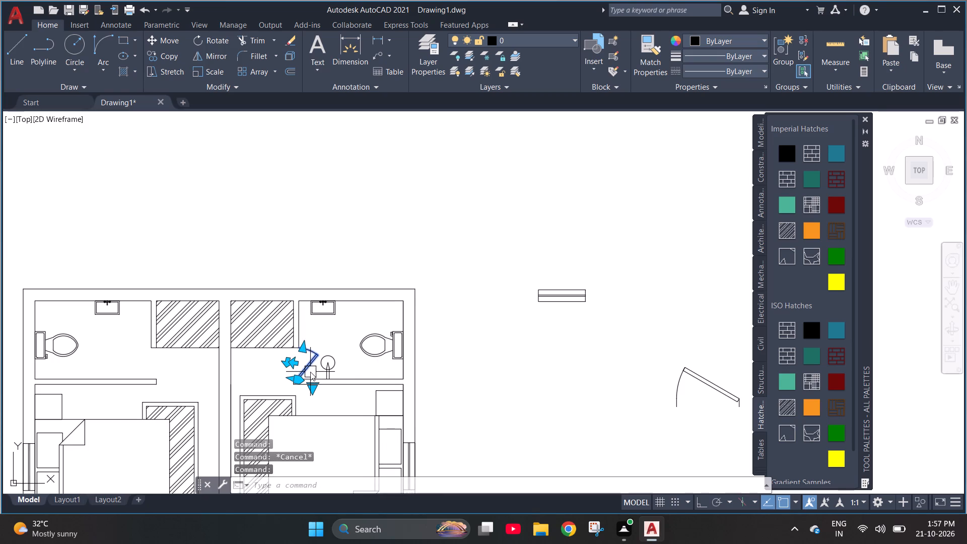
pyautogui.press('o')
pyautogui.press('Return')
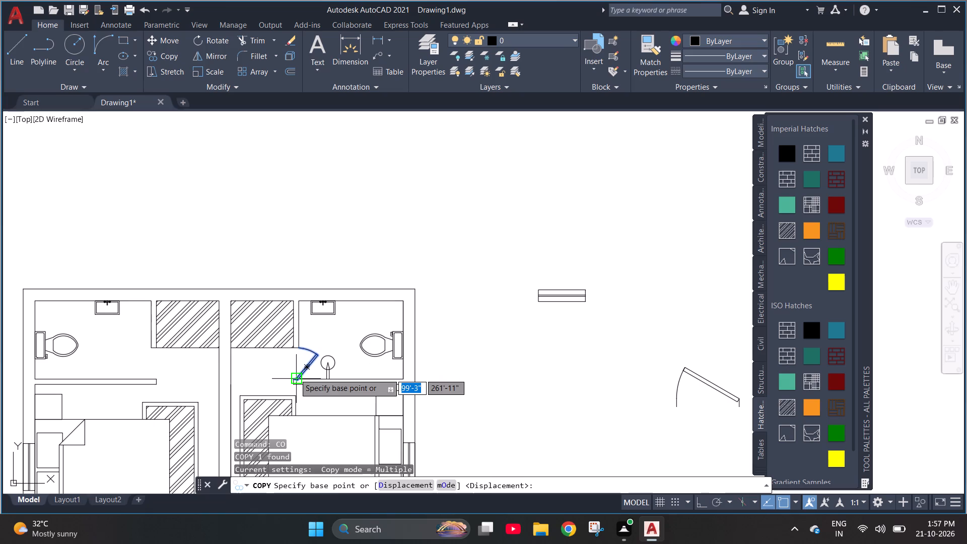
pyautogui.click(295, 374)
pyautogui.scroll(4, 153, 379)
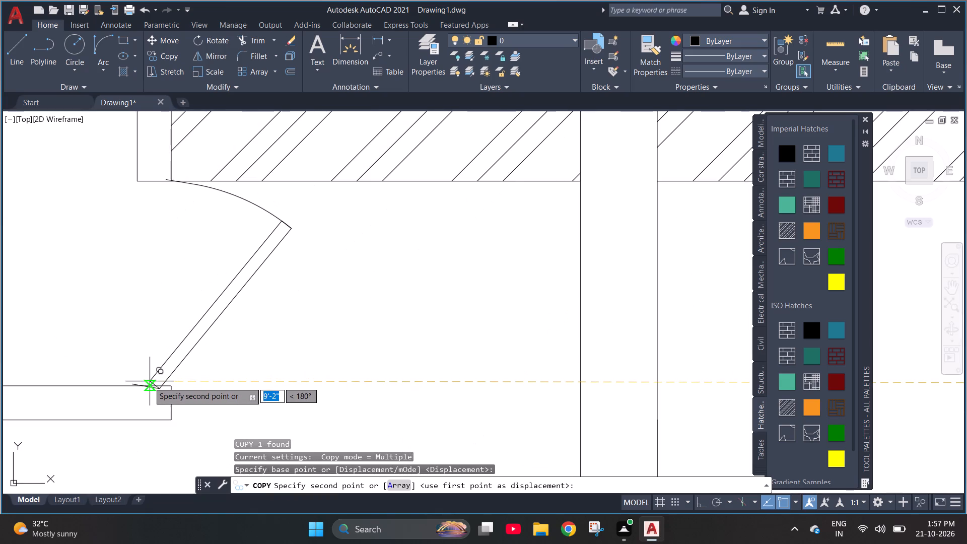
pyautogui.click(175, 386)
pyautogui.press('Escape')
pyautogui.press('Escape')
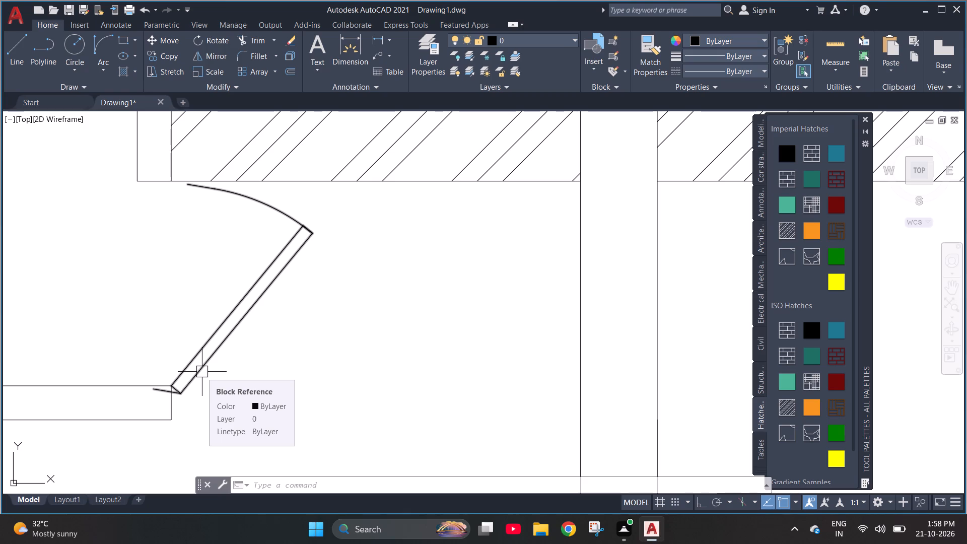
# Flip the copied door so it swings into the upper-left bathroom.
pyautogui.scroll(-2, 220, 336)
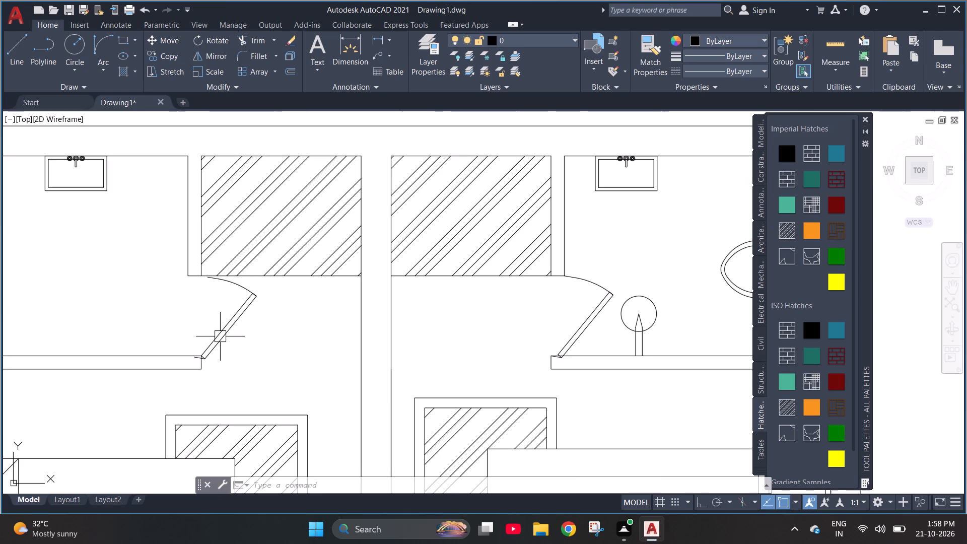
pyautogui.scroll(-2, 263, 327)
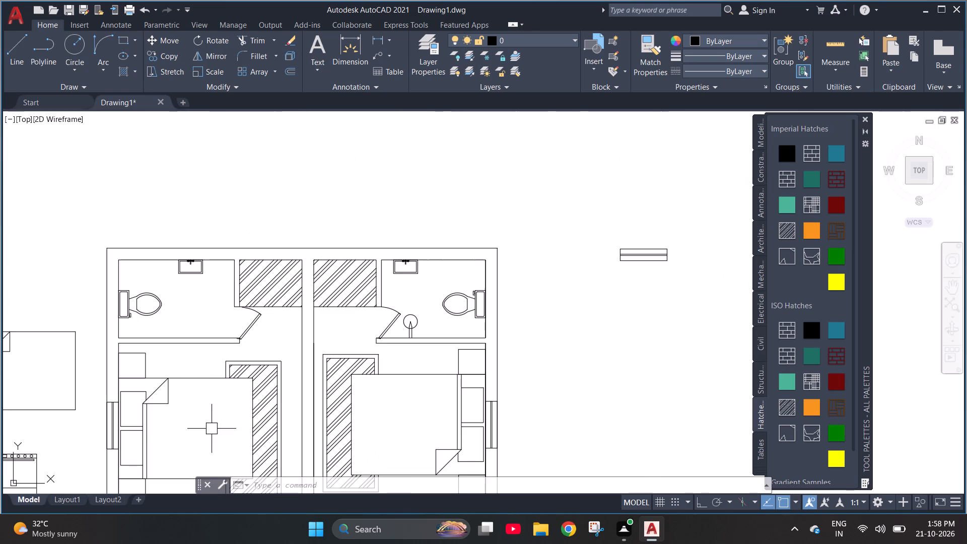
pyautogui.scroll(-2, 250, 378)
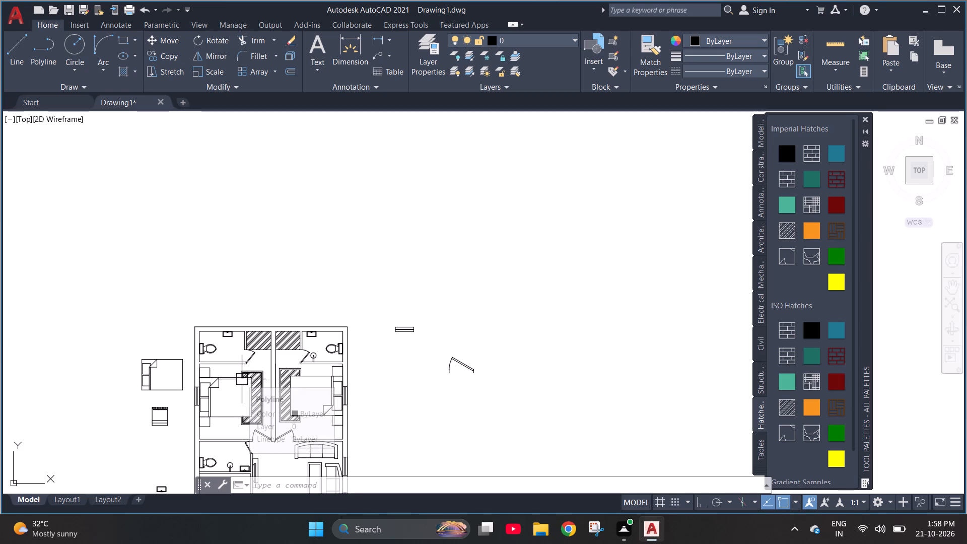
pyautogui.scroll(-1, 297, 322)
pyautogui.scroll(2, 262, 392)
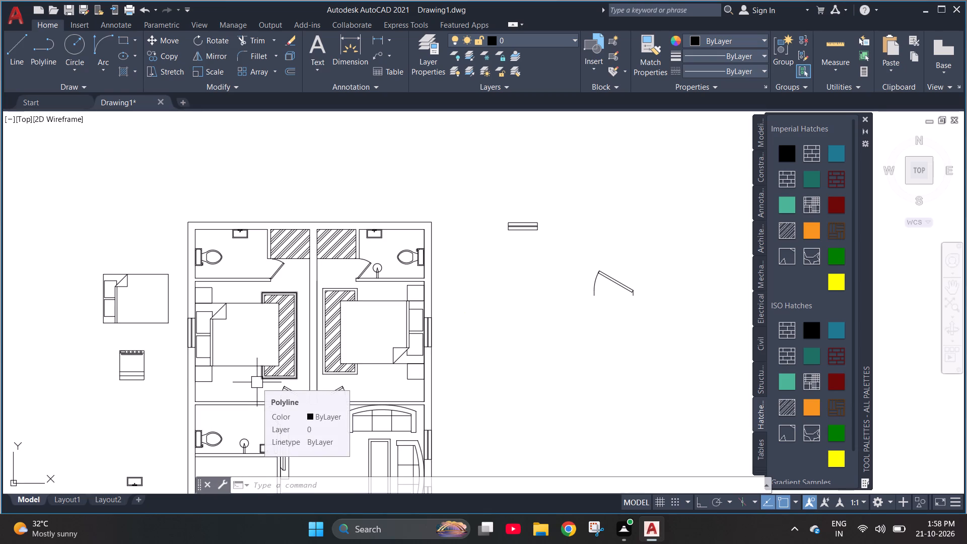
pyautogui.click(278, 264)
pyautogui.scroll(3, 277, 264)
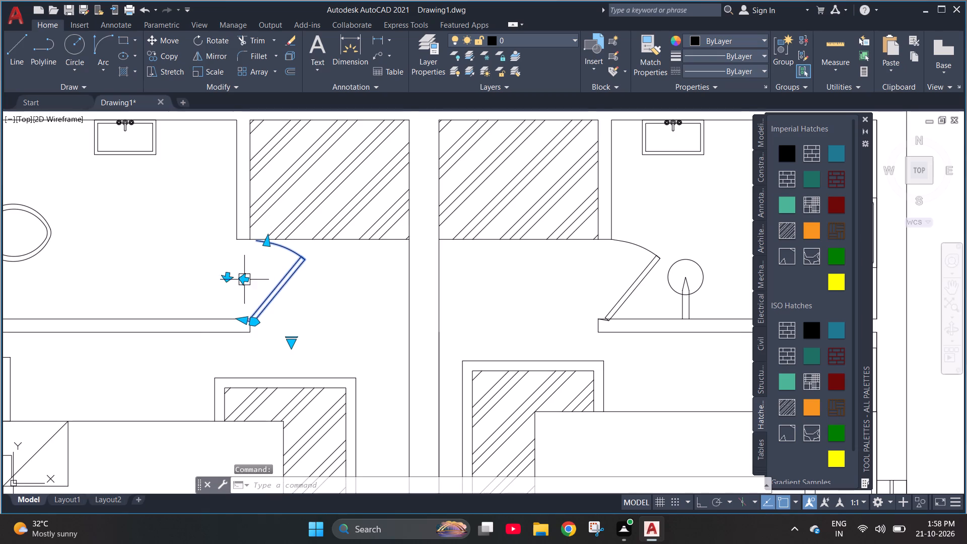
pyautogui.click(244, 277)
pyautogui.scroll(2, 261, 256)
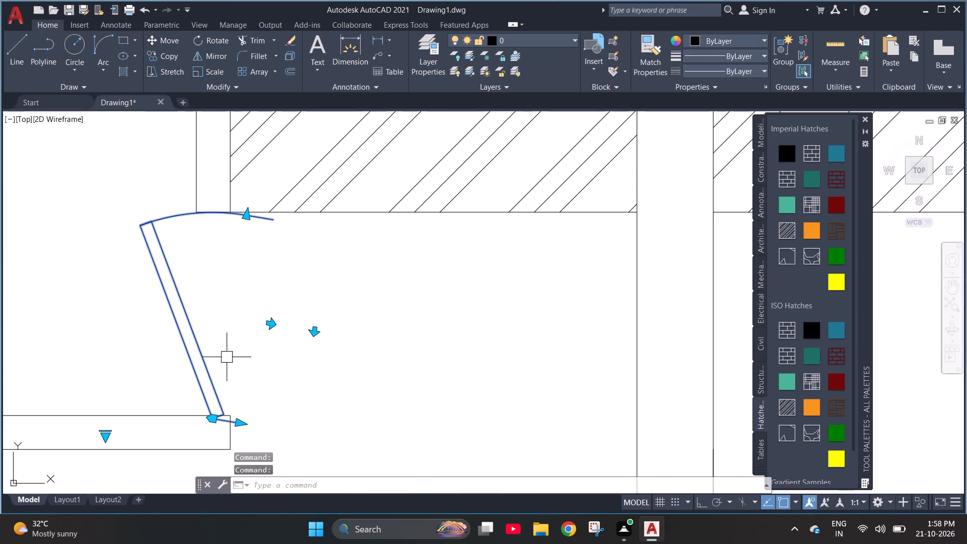
pyautogui.press('Escape')
# Align the flipped door to the corners of the upper-left bathroom's doorway, scaling it to the alignment points.
pyautogui.scroll(2, 219, 426)
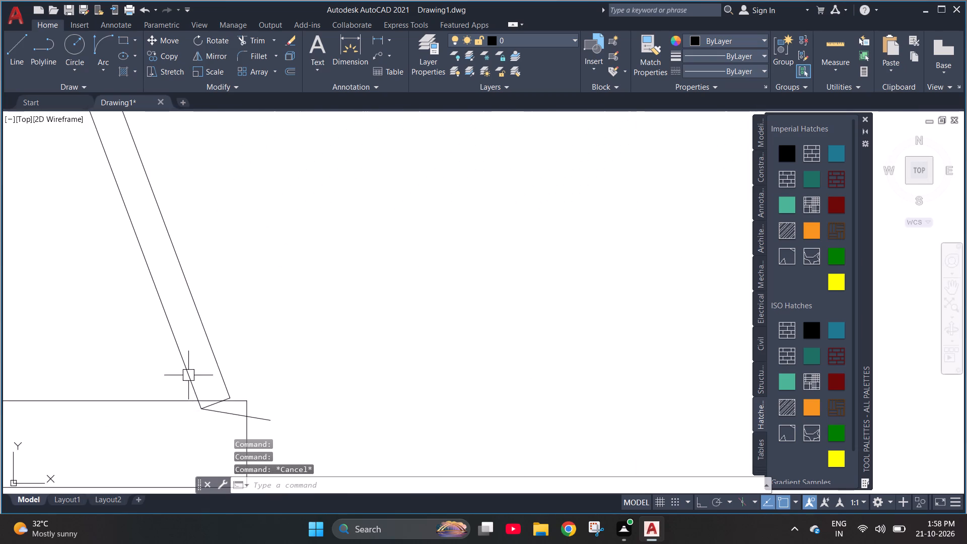
pyautogui.scroll(-2, 180, 370)
pyautogui.click(191, 366)
pyautogui.write('al')
pyautogui.press('space')
pyautogui.click(217, 391)
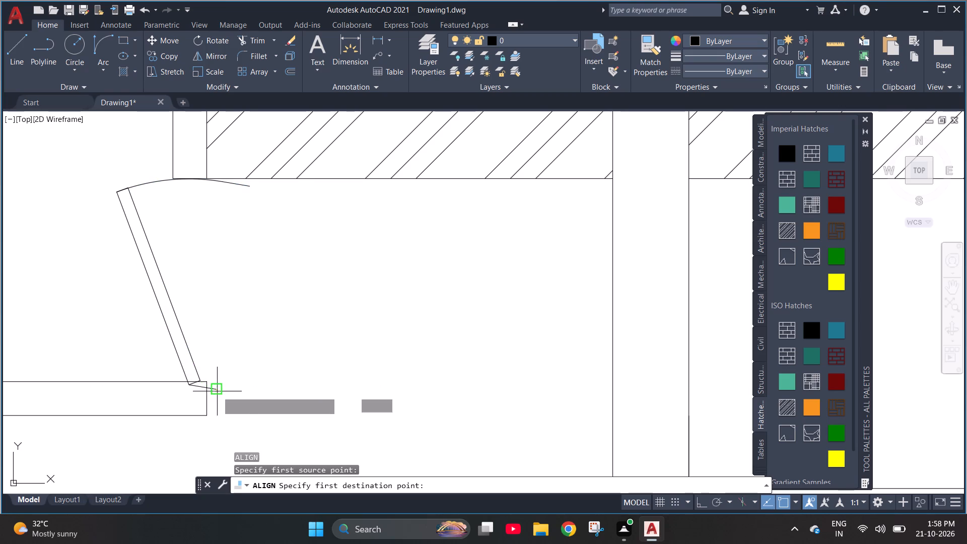
pyautogui.click(210, 382)
pyautogui.click(247, 188)
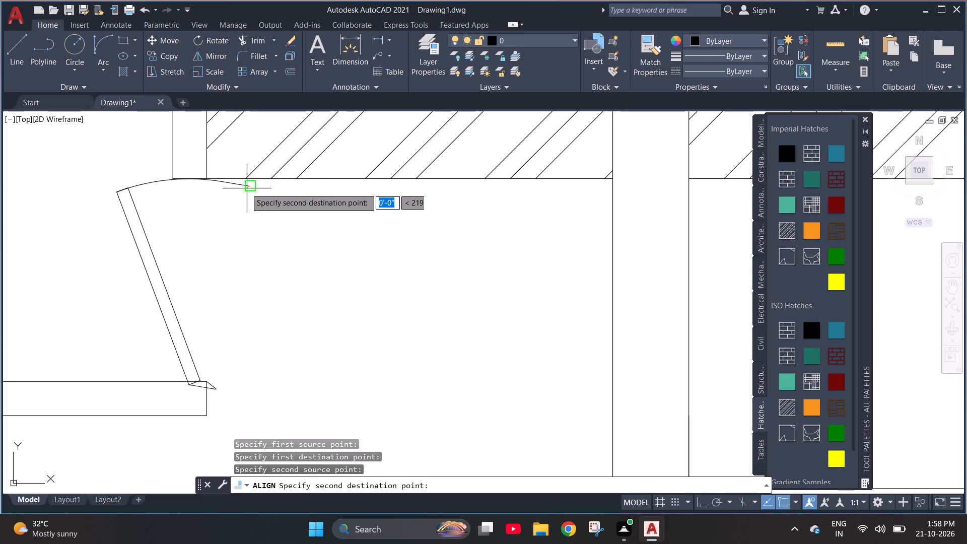
pyautogui.click(208, 177)
pyautogui.press('space')
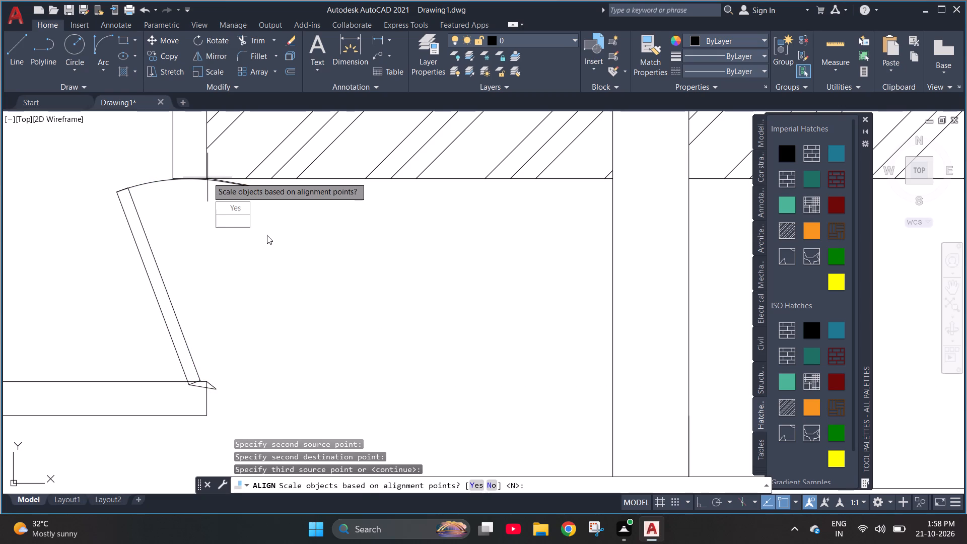
pyautogui.moveTo(244, 209); pyautogui.dragTo(208, 177)
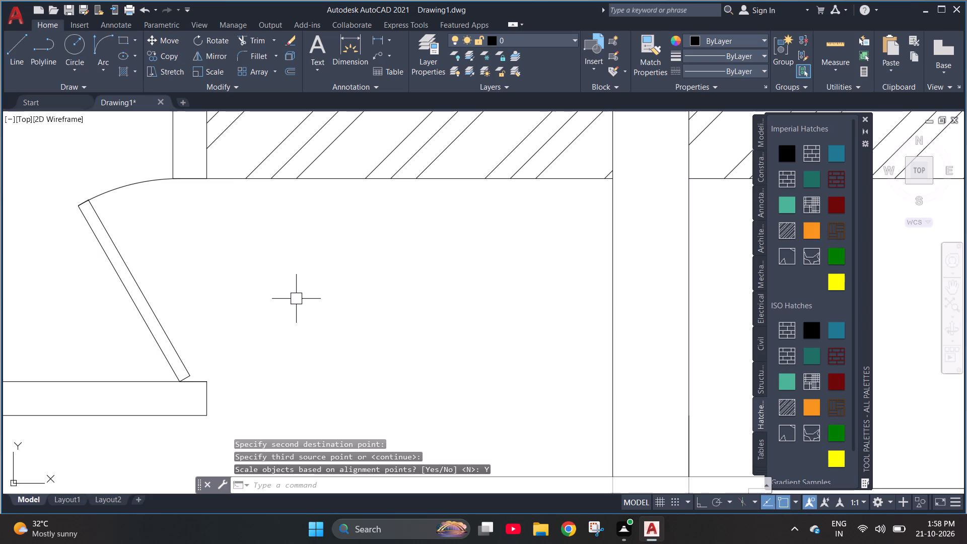
pyautogui.press('Escape')
# Extend the staircase's open-end line to the outer line of the plan's bottom wall.
pyautogui.scroll(-3, 245, 308)
pyautogui.scroll(-2, 181, 281)
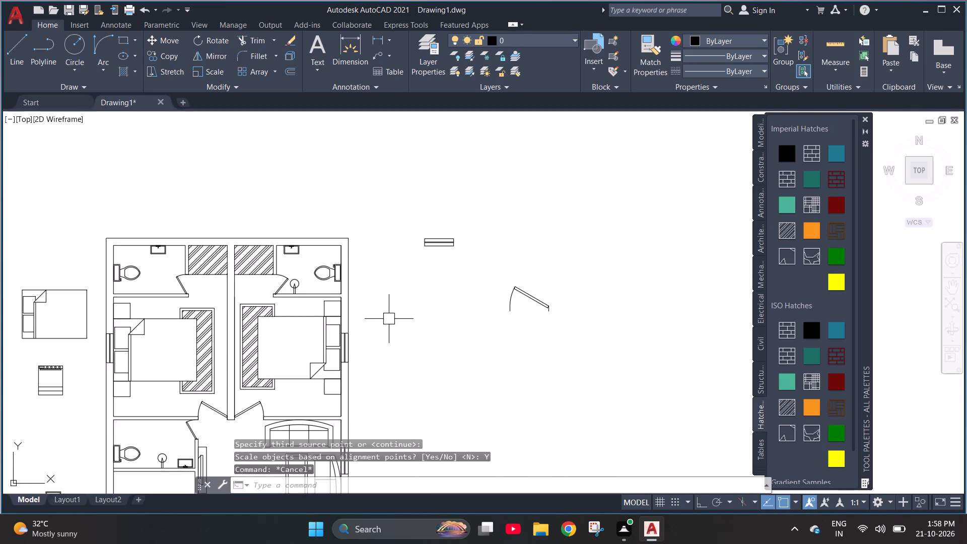
pyautogui.scroll(-2, 416, 250)
pyautogui.scroll(2, 395, 272)
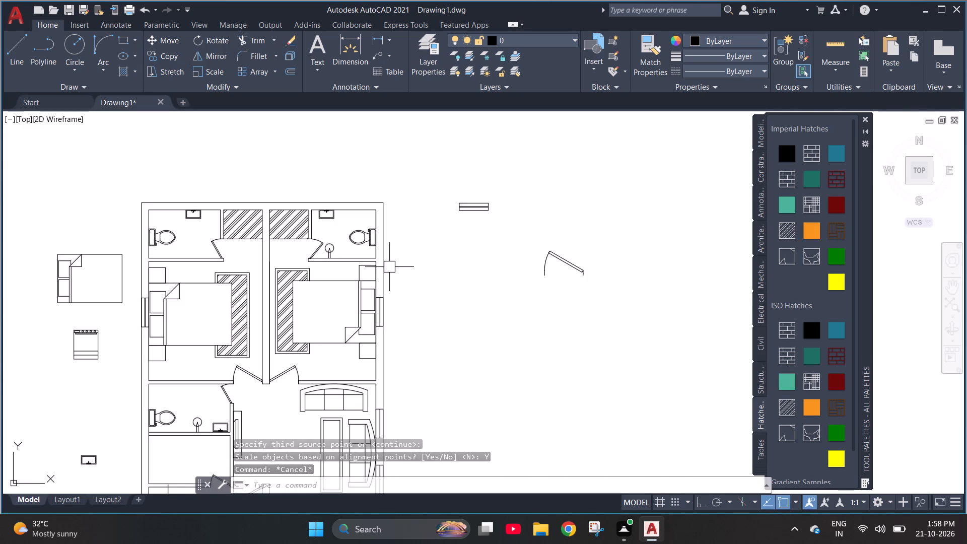
pyautogui.scroll(-2, 404, 235)
pyautogui.scroll(1, 350, 368)
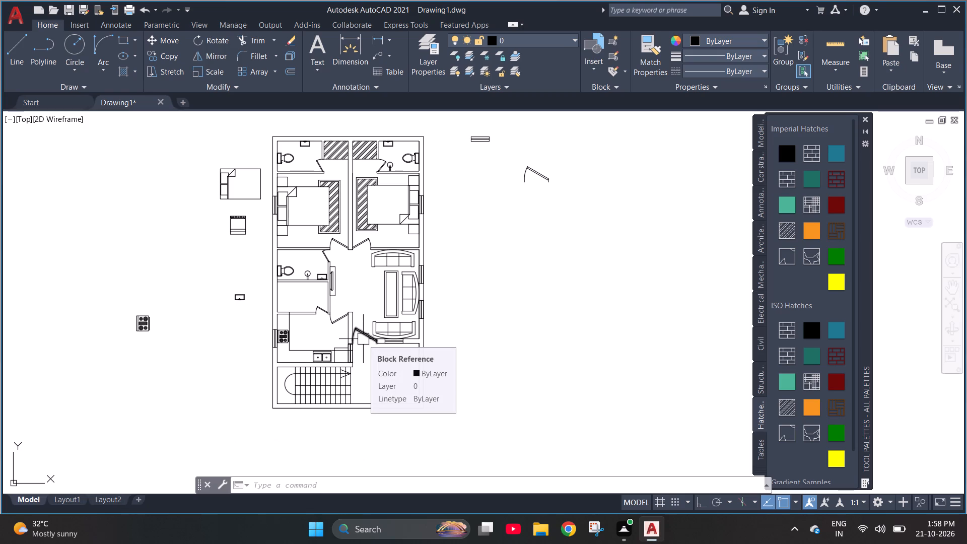
pyautogui.press('Escape')
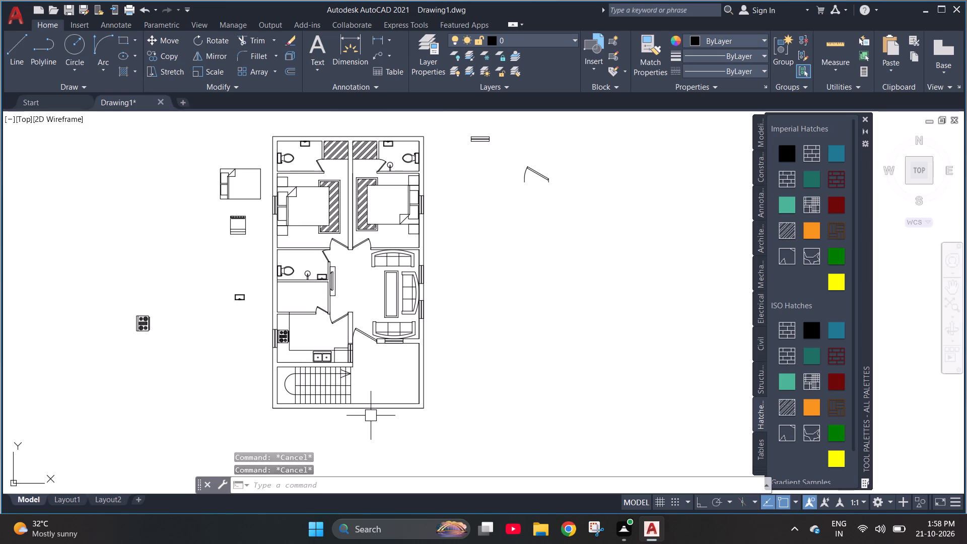
pyautogui.scroll(4, 371, 416)
pyautogui.press('Escape')
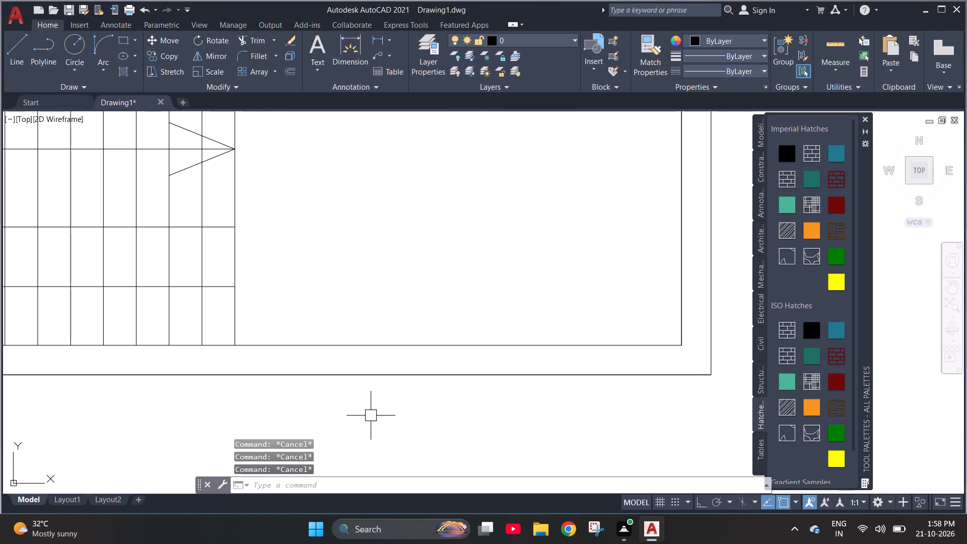
pyautogui.write('ex')
pyautogui.press('space')
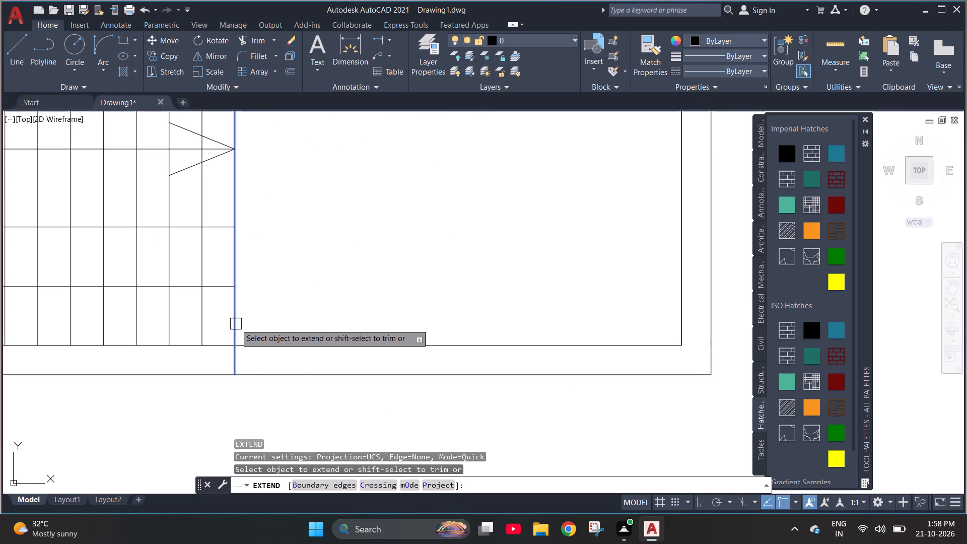
pyautogui.click(236, 324)
pyautogui.press('Escape')
# Trim the bottom wall's inner line between the staircase end and the right outer wall.
pyautogui.press('t')
pyautogui.write('r')
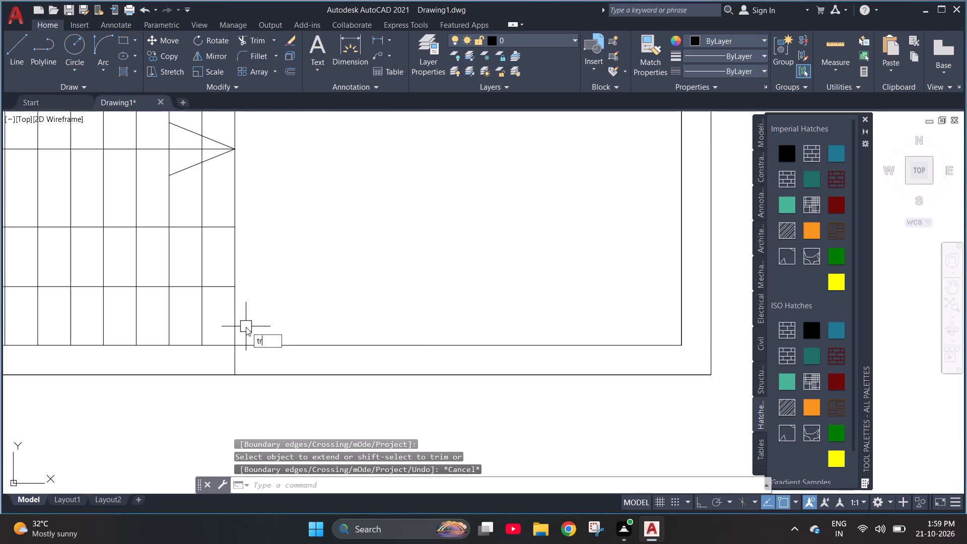
pyautogui.press('space')
pyautogui.click(332, 348)
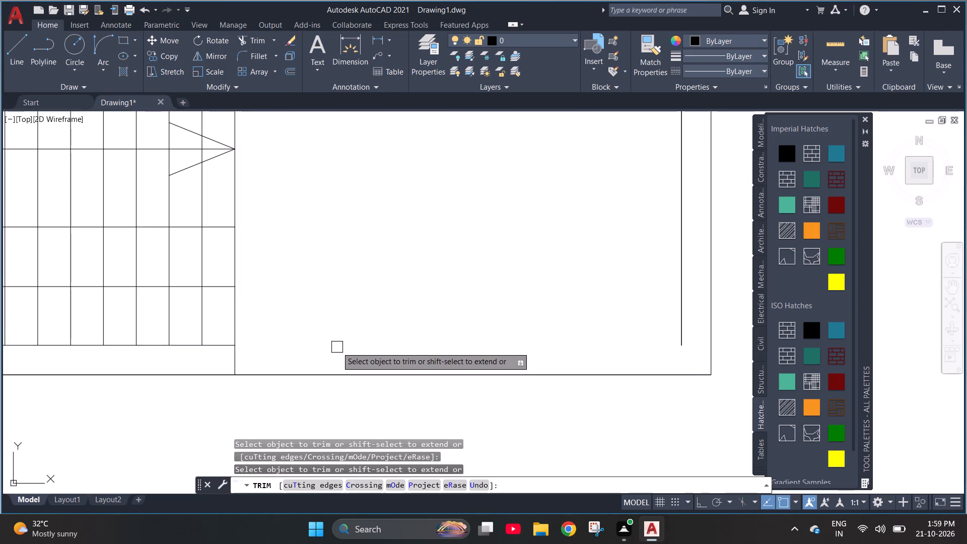
pyautogui.press('Escape')
# Extend the right outer wall's inner line down to the outer line of the bottom wall.
pyautogui.write('ex')
pyautogui.press('space')
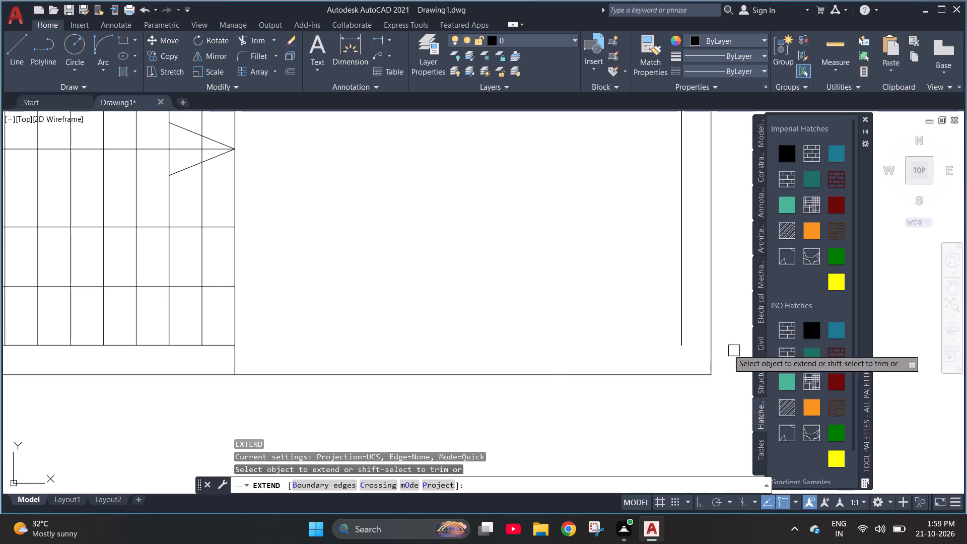
pyautogui.click(684, 324)
pyautogui.press('Escape')
pyautogui.scroll(-2, 476, 323)
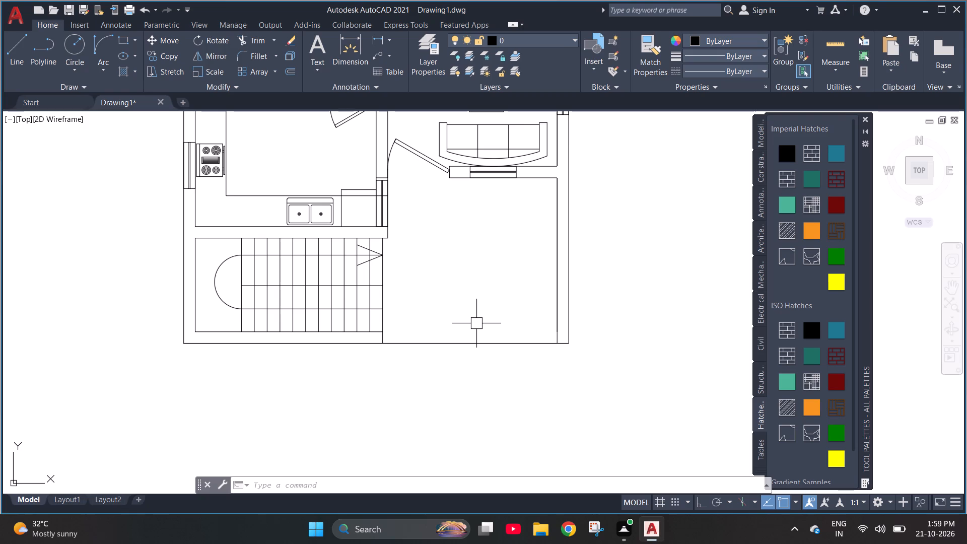
pyautogui.press('Escape')
pyautogui.press('Escape')
# Calculate 10'/6" with the built-in calculator, and close it.
pyautogui.press('c')
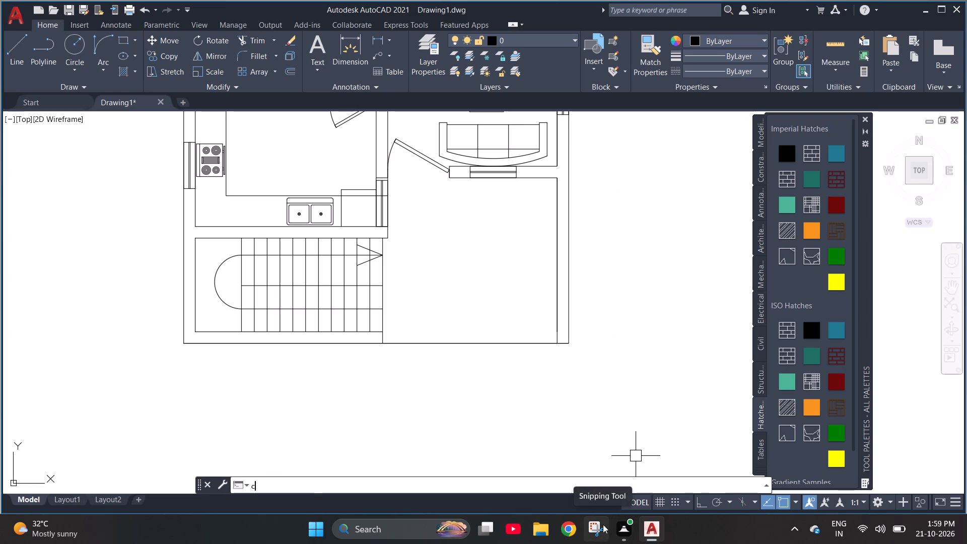
pyautogui.click(279, 392)
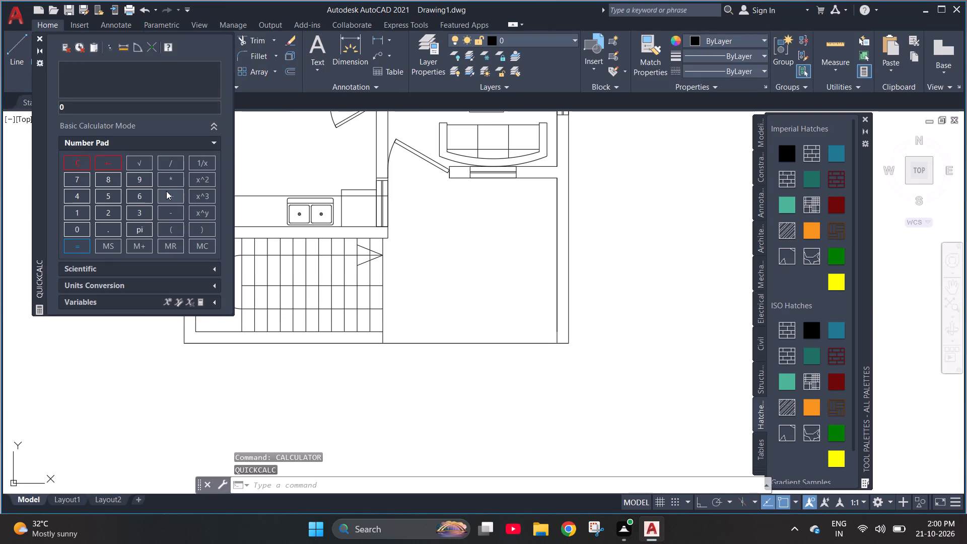
pyautogui.write('10')
pyautogui.press("'")
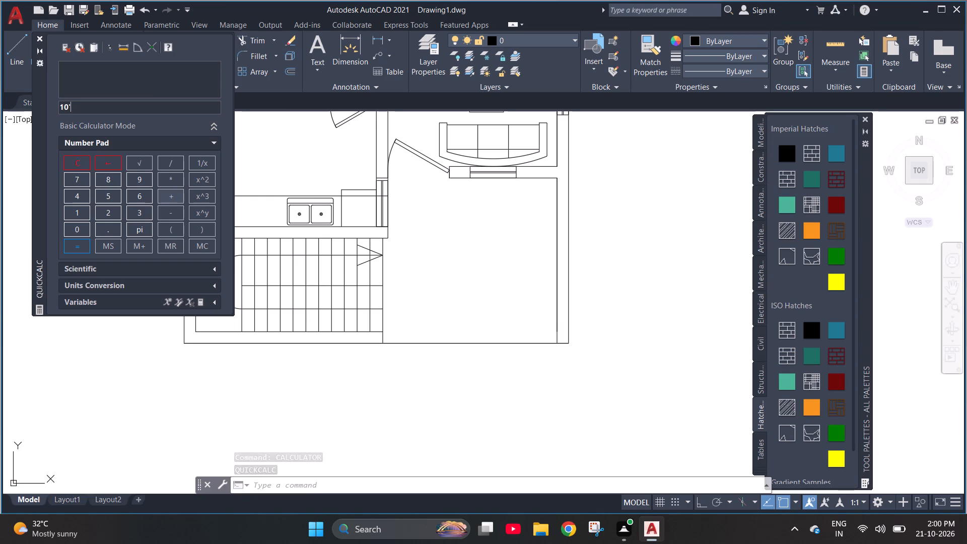
pyautogui.press('/')
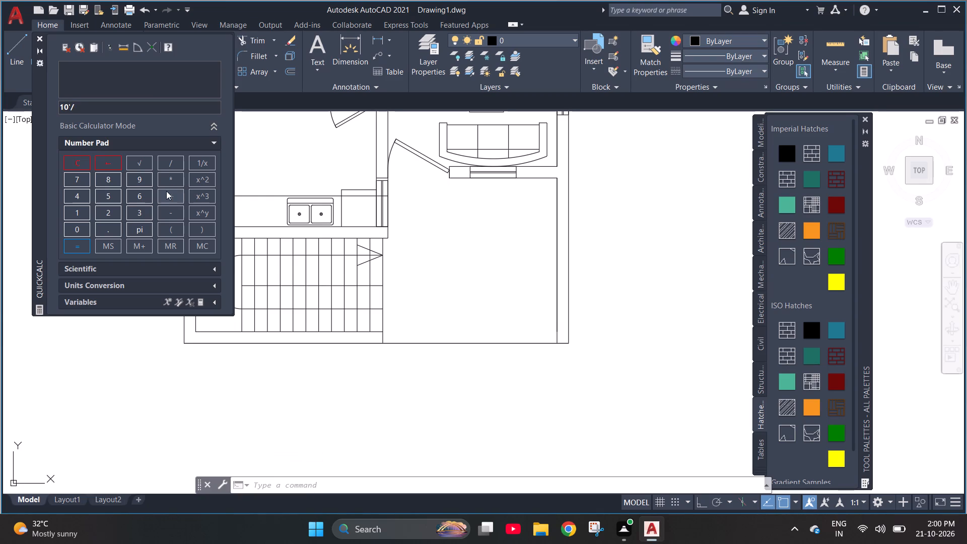
pyautogui.press('6')
pyautogui.hotkey('shift', '"')
pyautogui.press('Return')
pyautogui.press('Escape')
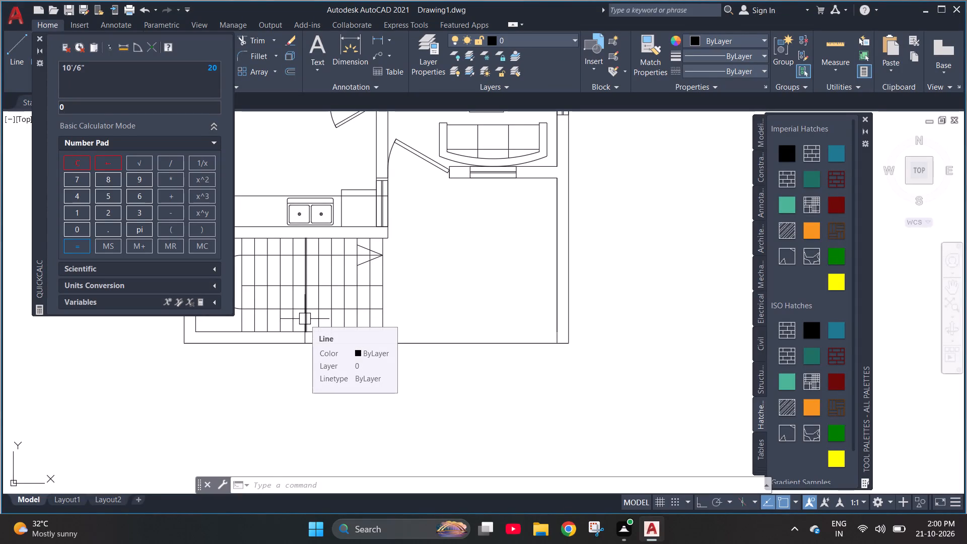
pyautogui.press('Escape')
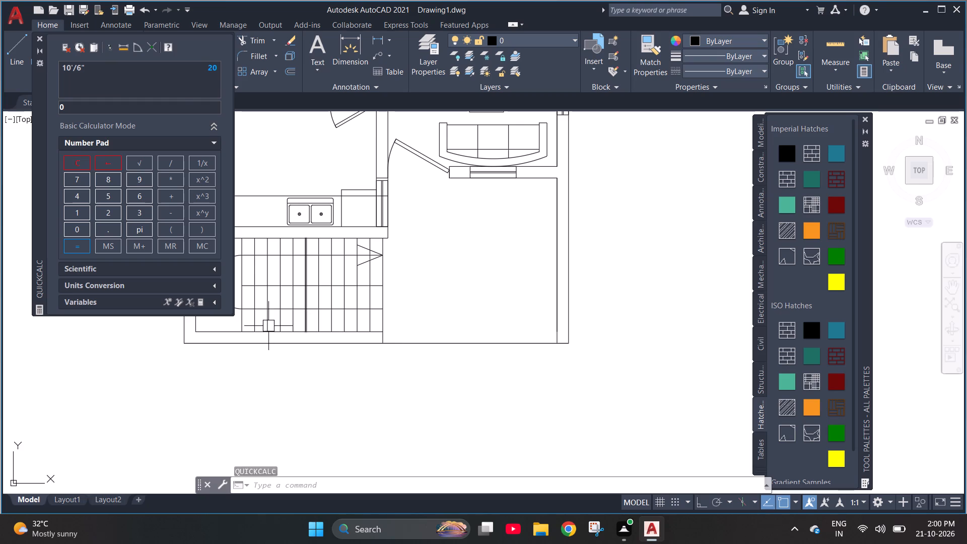
pyautogui.click(37, 38)
# Delete the spare bed, fixtures and stove left outside the floor plan on its left side.
pyautogui.scroll(-2, 334, 277)
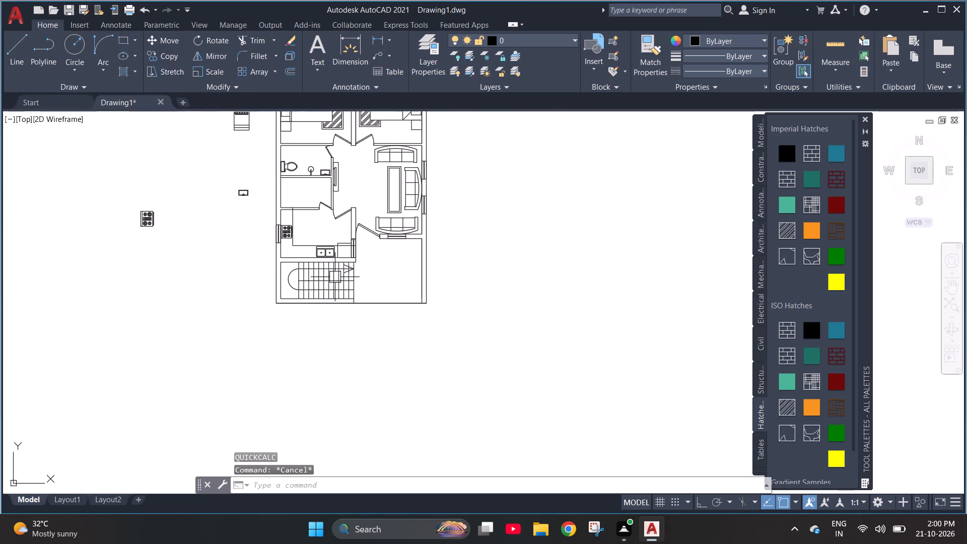
pyautogui.scroll(-1, 309, 290)
pyautogui.scroll(2, 261, 163)
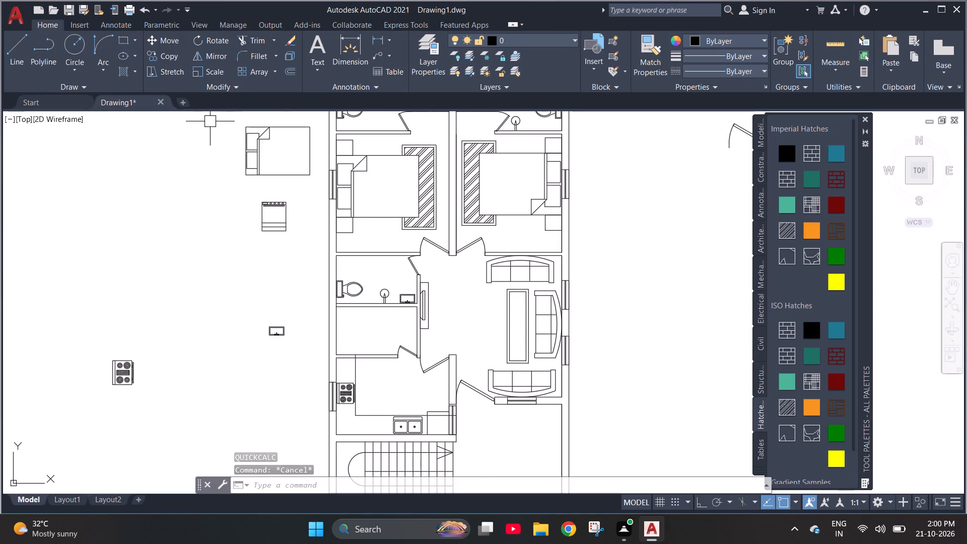
pyautogui.click(209, 119)
pyautogui.click(312, 431)
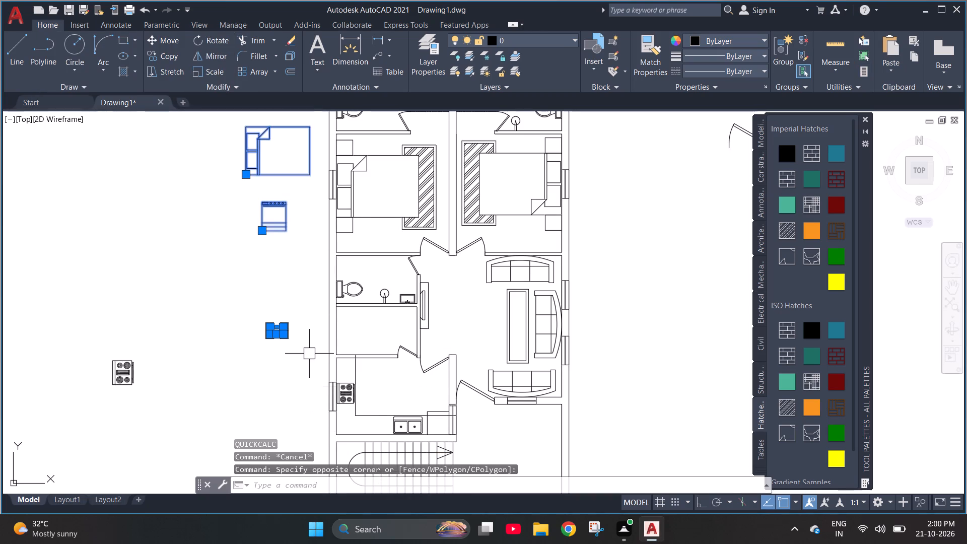
pyautogui.press('Delete')
pyautogui.click(172, 415)
pyautogui.click(102, 295)
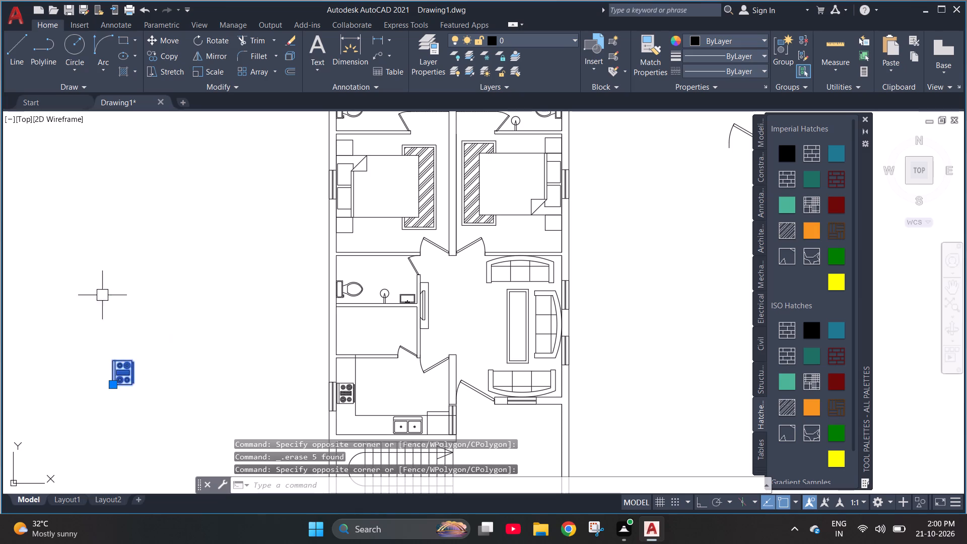
pyautogui.press('Delete')
# Delete the spare window and door left outside the floor plan on its right side.
pyautogui.scroll(-2, 110, 289)
pyautogui.press('Escape')
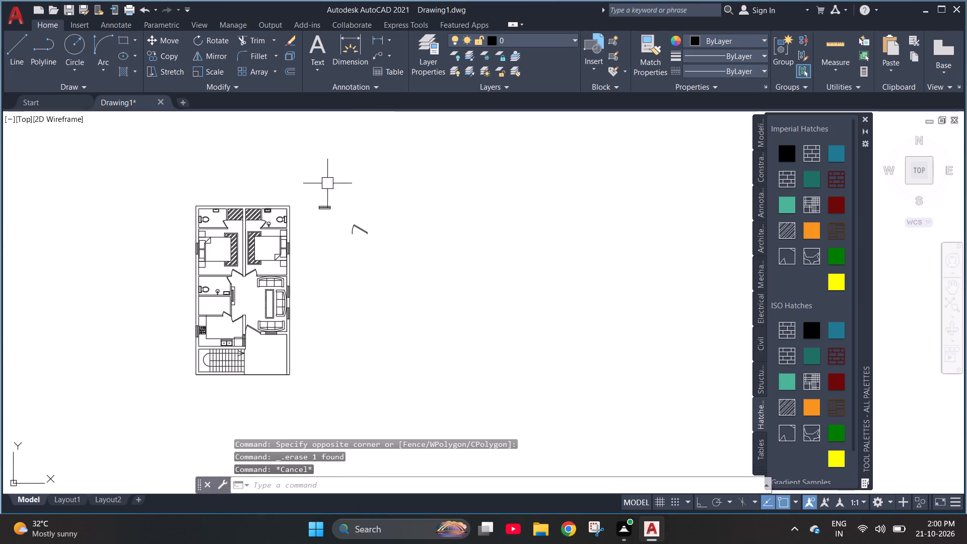
pyautogui.click(327, 180)
pyautogui.click(405, 305)
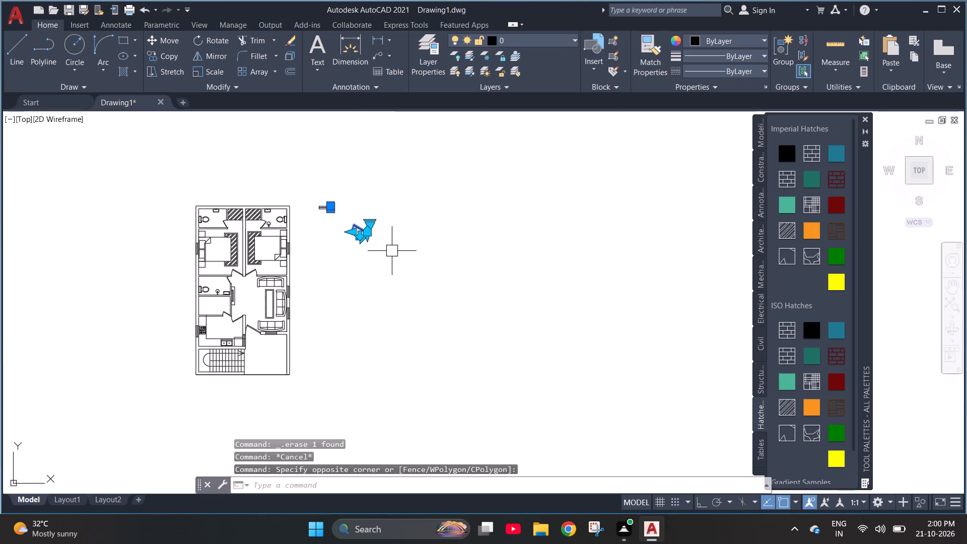
pyautogui.press('Delete')
pyautogui.moveTo(339, 225); pyautogui.dragTo(329, 219)
pyautogui.click(291, 192)
pyautogui.press('Delete')
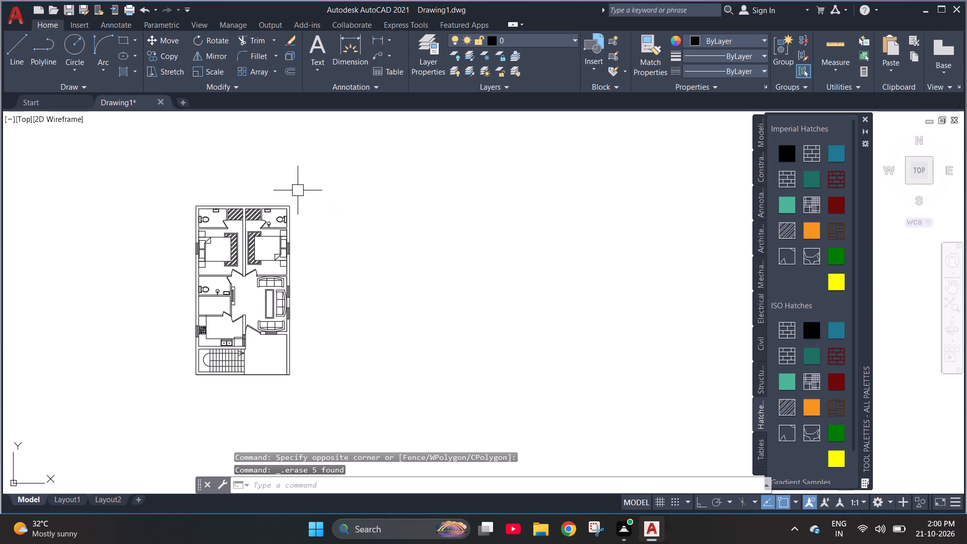
pyautogui.press('Escape')
pyautogui.press('Escape')
# Draw a rectangle 9" long and 2' wide in the empty area to the right of the plan.
pyautogui.write('rec')
pyautogui.press('space')
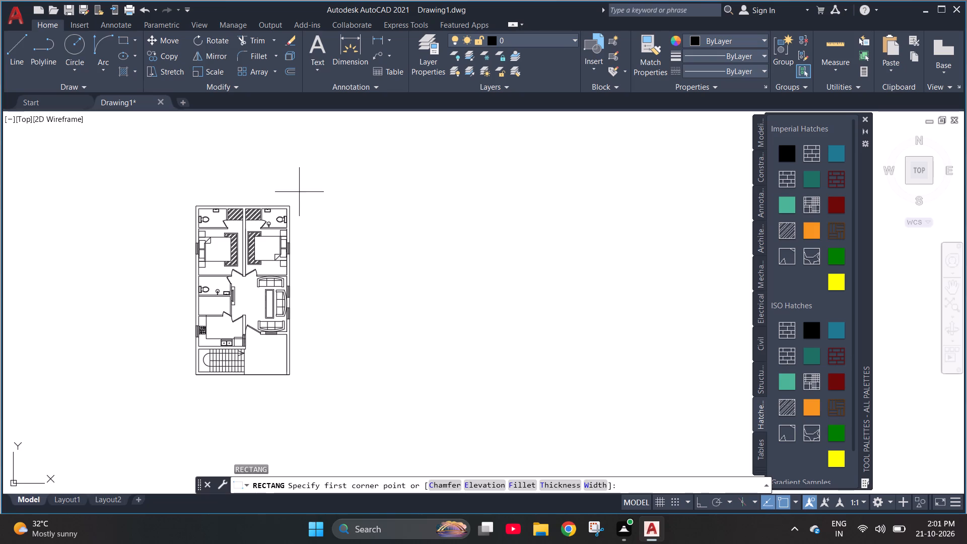
pyautogui.scroll(2, 347, 258)
pyautogui.moveTo(294, 221); pyautogui.dragTo(300, 222)
pyautogui.write('d')
pyautogui.press('space')
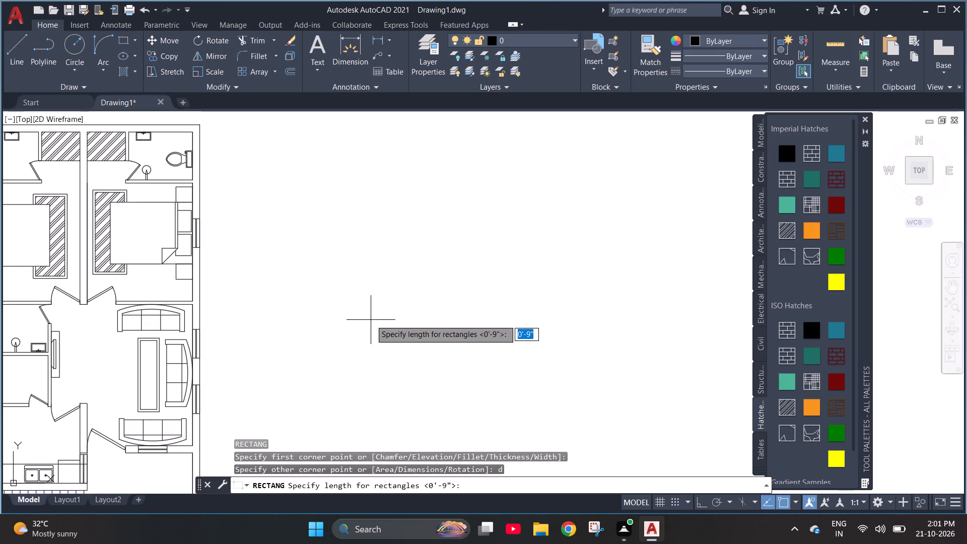
pyautogui.write('9"')
pyautogui.press('Return')
pyautogui.write("2'")
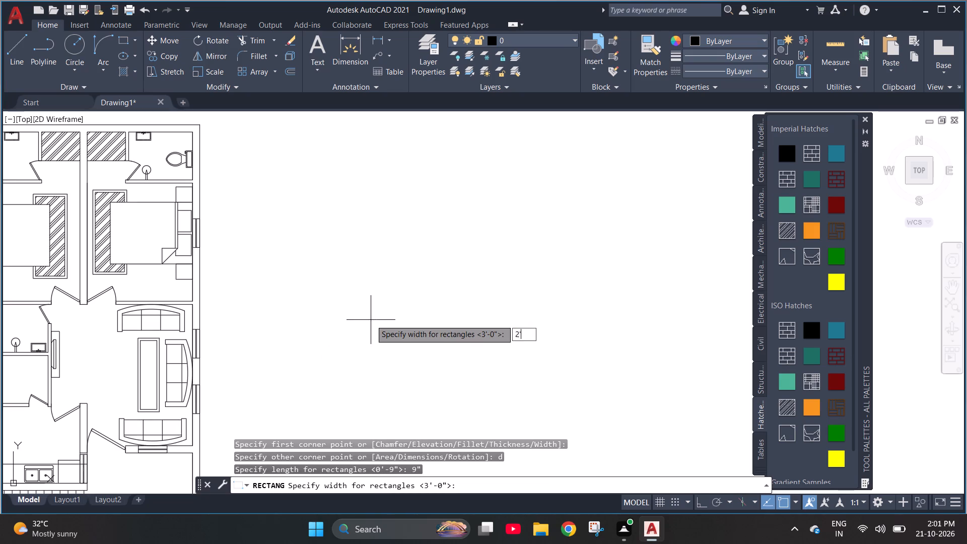
pyautogui.press('Return')
pyautogui.click(371, 320)
pyautogui.scroll(2, 332, 261)
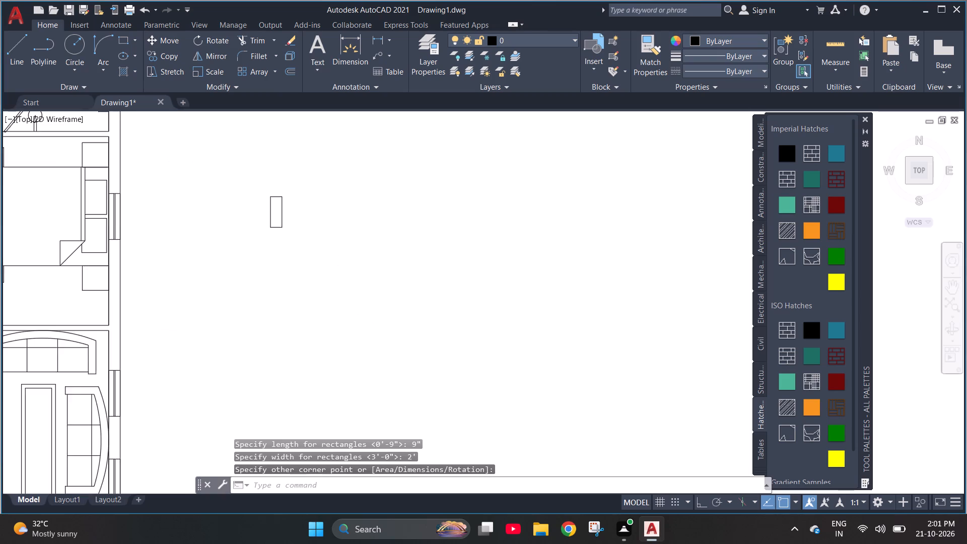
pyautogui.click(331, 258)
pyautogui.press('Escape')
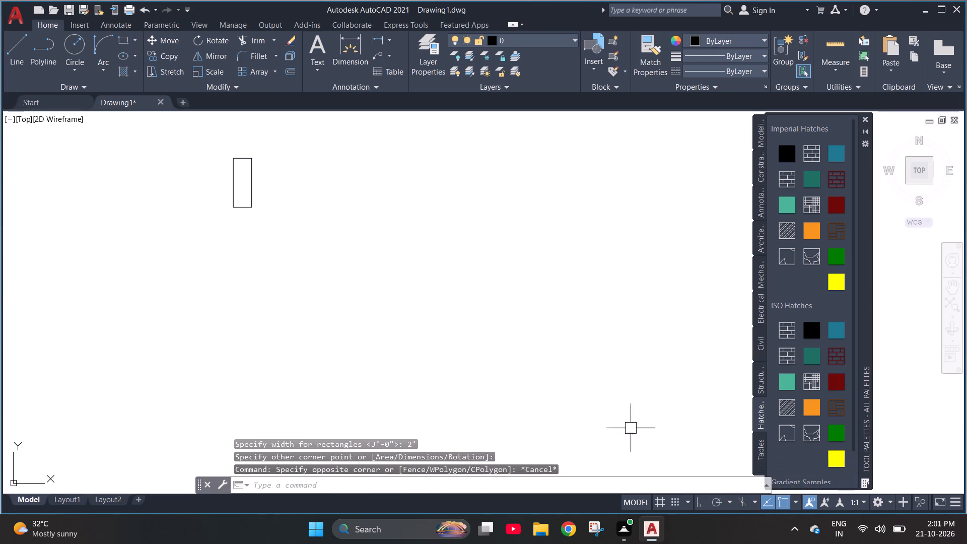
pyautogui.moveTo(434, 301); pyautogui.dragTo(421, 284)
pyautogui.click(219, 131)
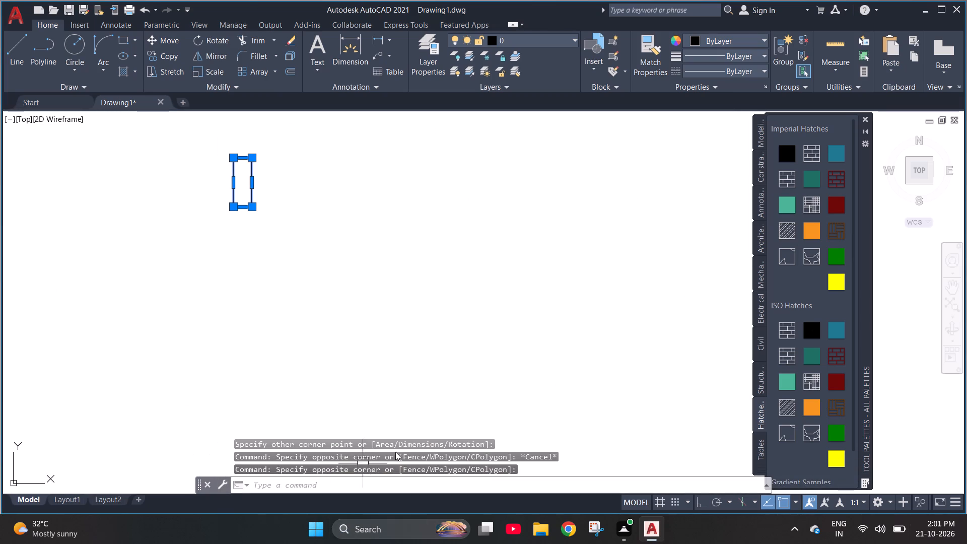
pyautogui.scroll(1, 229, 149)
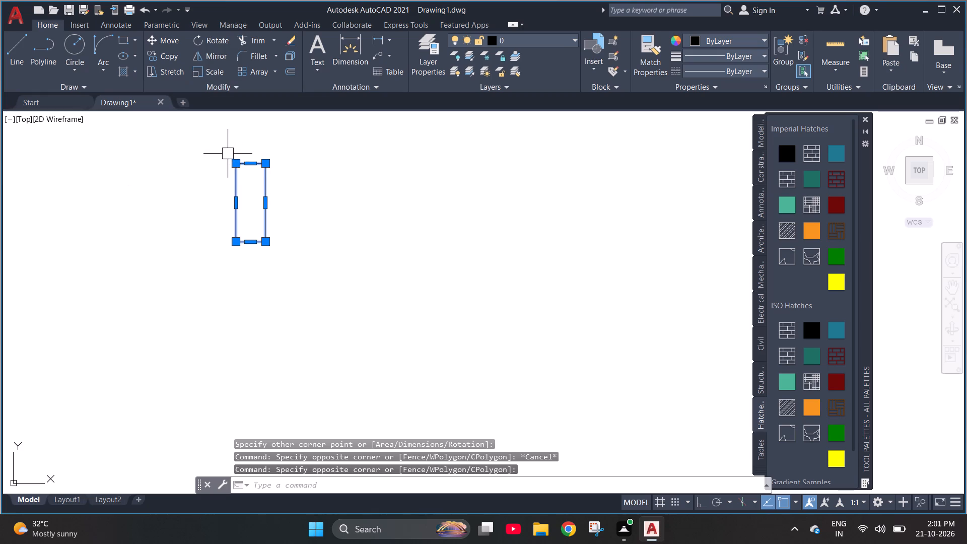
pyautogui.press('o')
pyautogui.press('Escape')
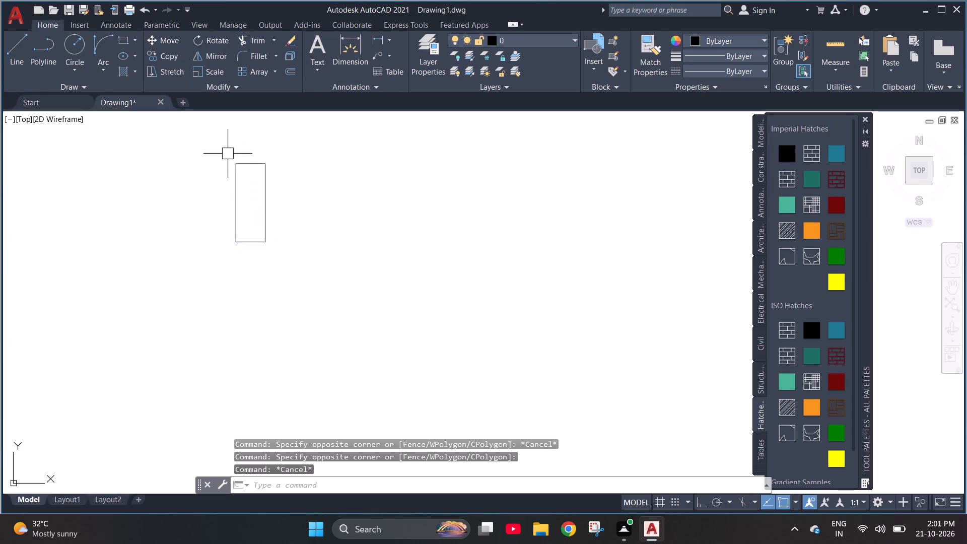
# Explode the 9" by 2' rectangle beside the plan into separate lines.
pyautogui.moveTo(207, 148); pyautogui.dragTo(213, 150)
pyautogui.click(327, 291)
pyautogui.write('explode')
pyautogui.press('Return')
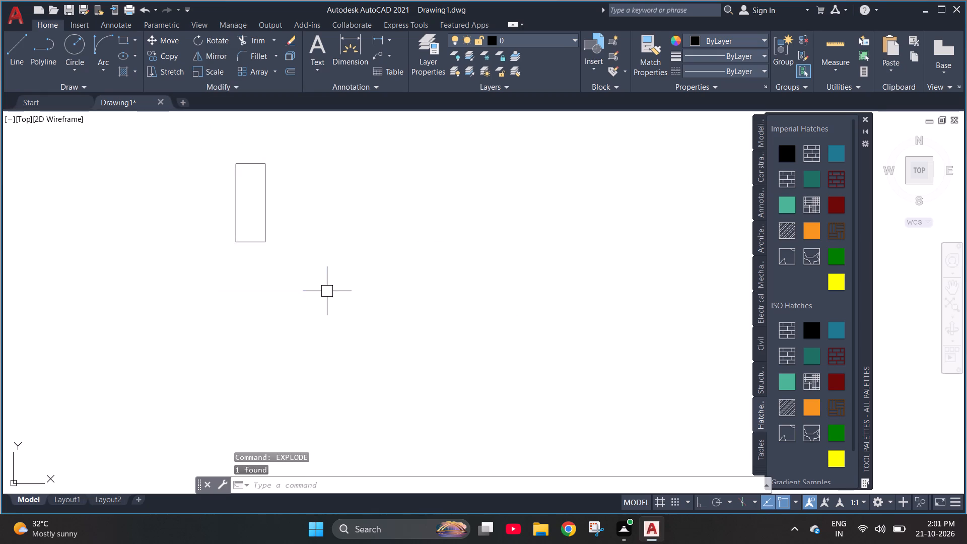
pyautogui.click(272, 219)
pyautogui.click(259, 223)
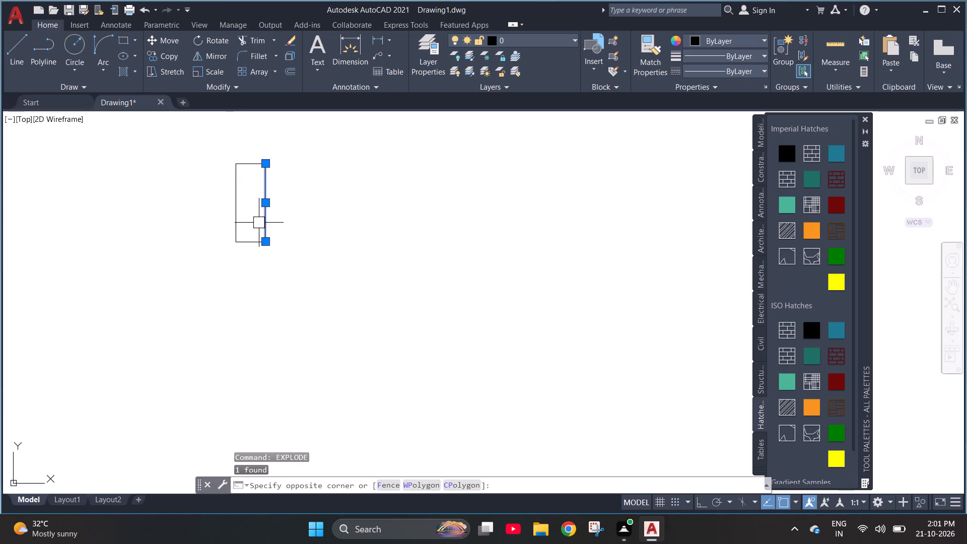
pyautogui.press('Escape')
# Offset both long sides of the exploded rectangle 4" inward to form the window's centre lines.
pyautogui.press('o')
pyautogui.press('Return')
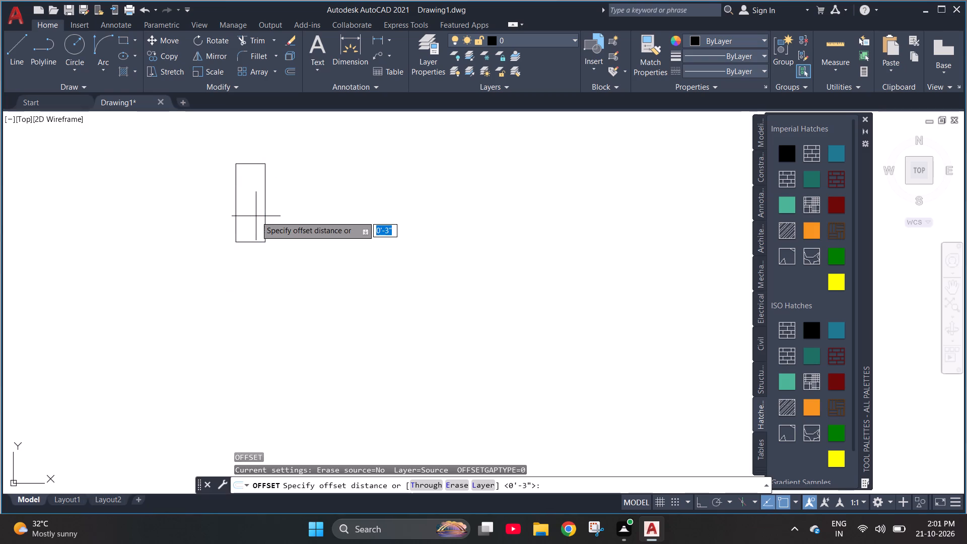
pyautogui.write('4"')
pyautogui.press('Return')
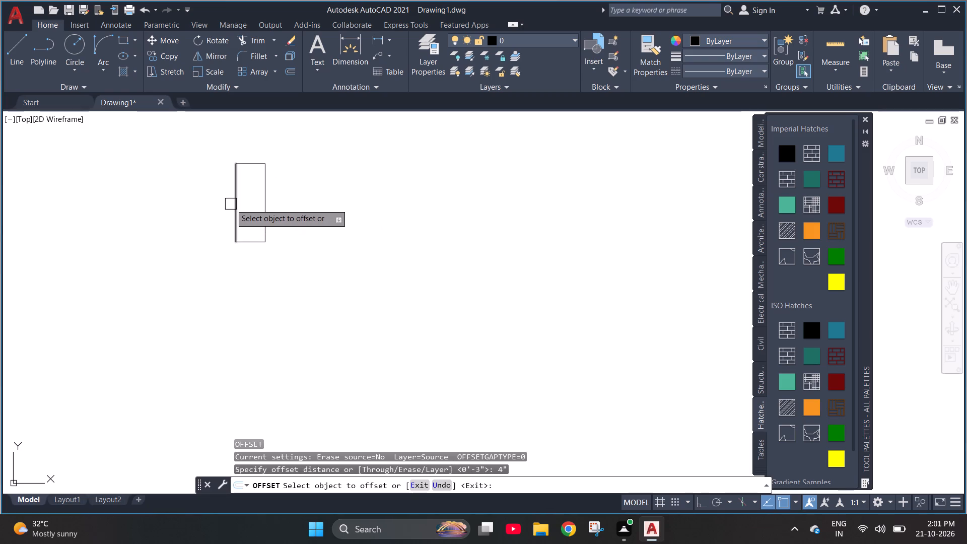
pyautogui.moveTo(231, 204); pyautogui.dragTo(238, 205)
pyautogui.click(256, 202)
pyautogui.click(262, 203)
pyautogui.click(254, 210)
pyautogui.scroll(-1, 312, 296)
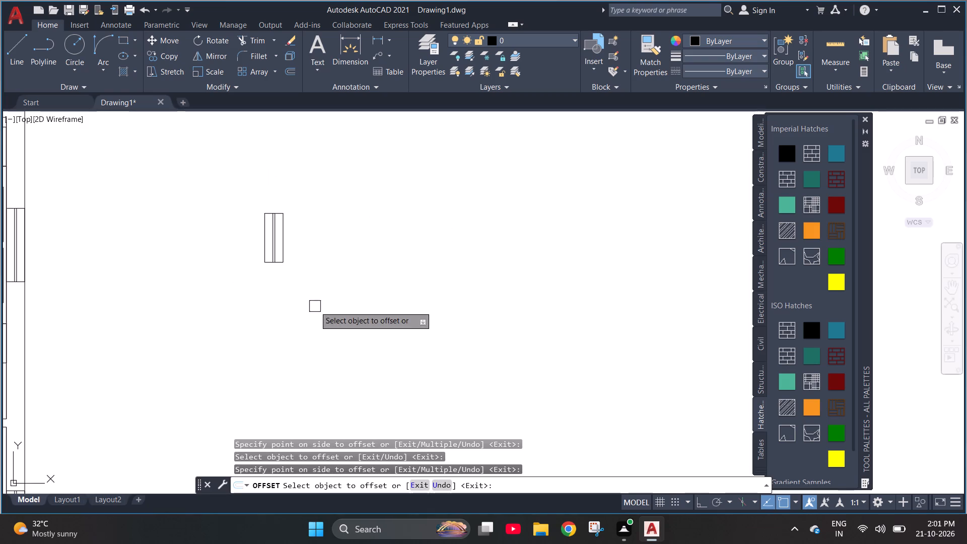
pyautogui.press('Escape')
# Copy the whole small window symbol by its lower-left corner to the outer wall of the bathroom with the toilet.
pyautogui.moveTo(319, 316); pyautogui.dragTo(311, 299)
pyautogui.click(234, 178)
pyautogui.write('co')
pyautogui.press('Return')
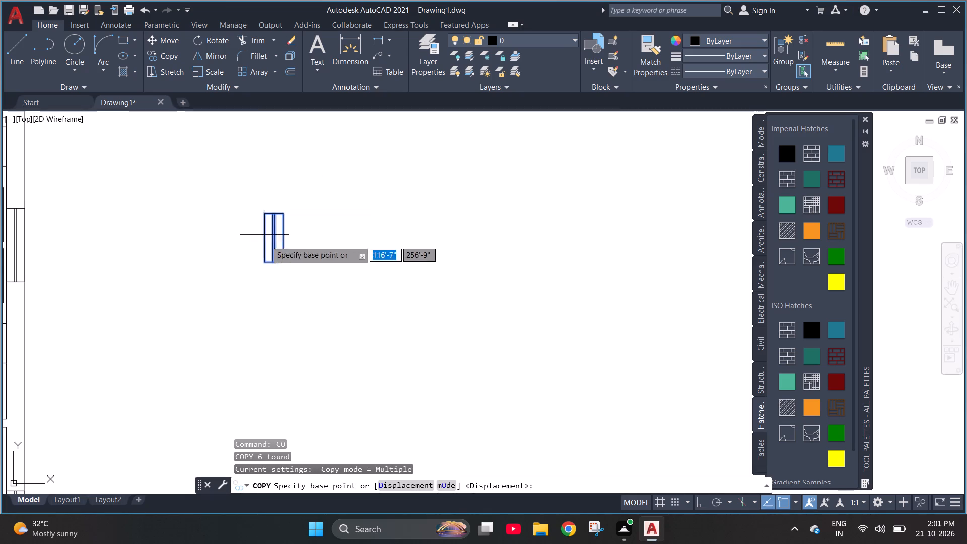
pyautogui.click(267, 263)
pyautogui.scroll(-1, 308, 330)
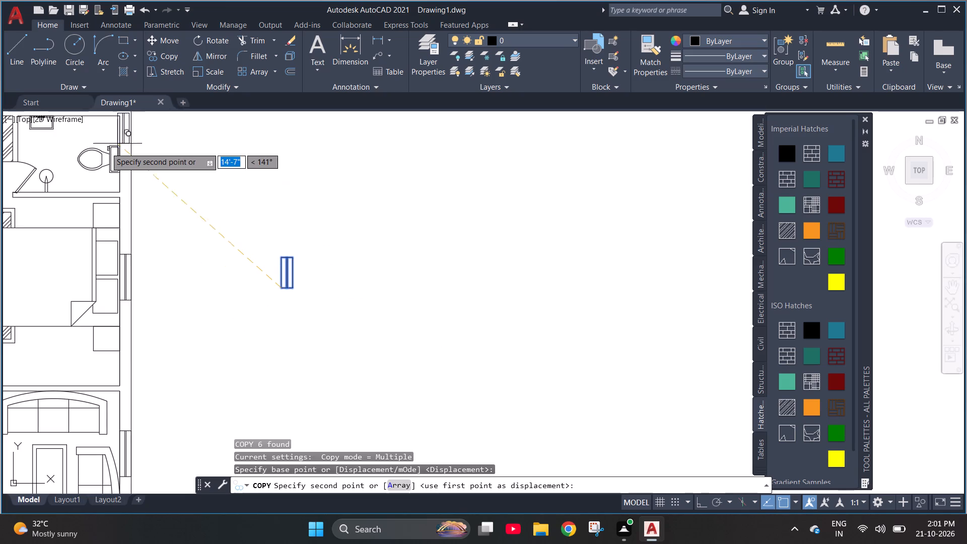
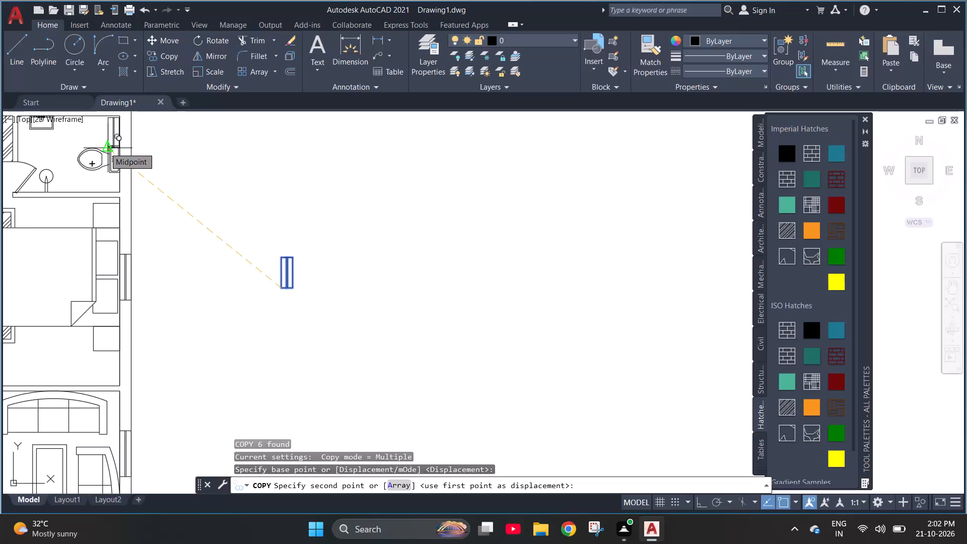
# Place the window copy in the outer wall behind the toilet of the plan's upper-right bathroom.
pyautogui.scroll(1, 95, 154)
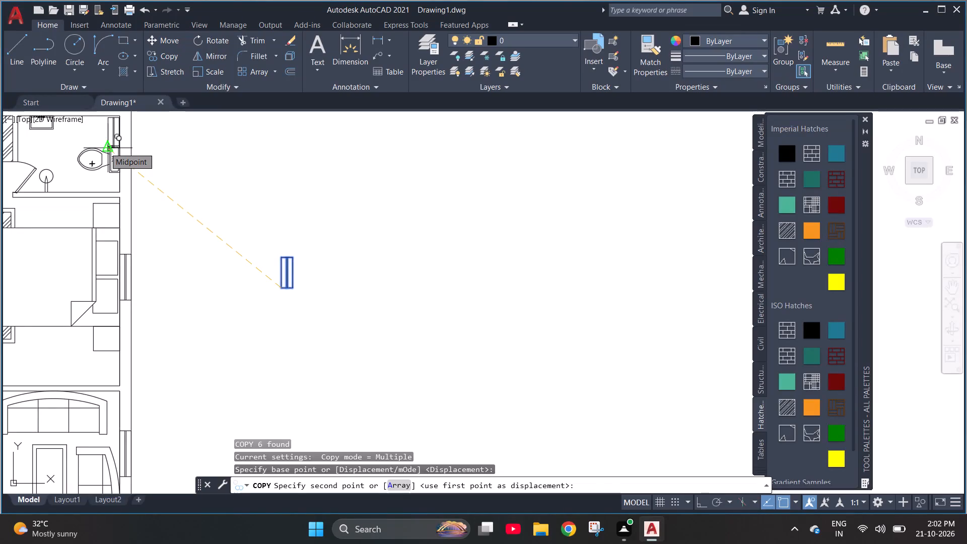
pyautogui.click(35, 516)
pyautogui.press('Escape')
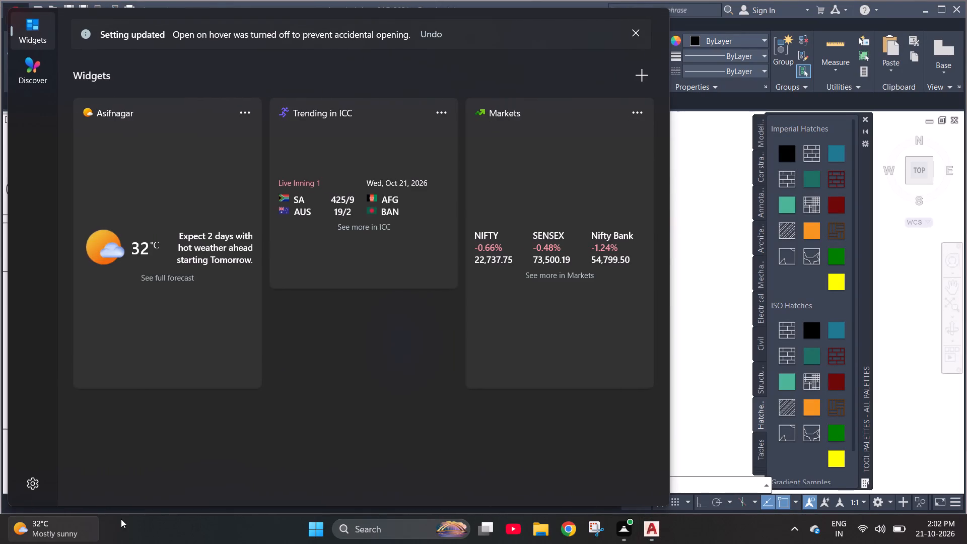
pyautogui.scroll(3, 132, 142)
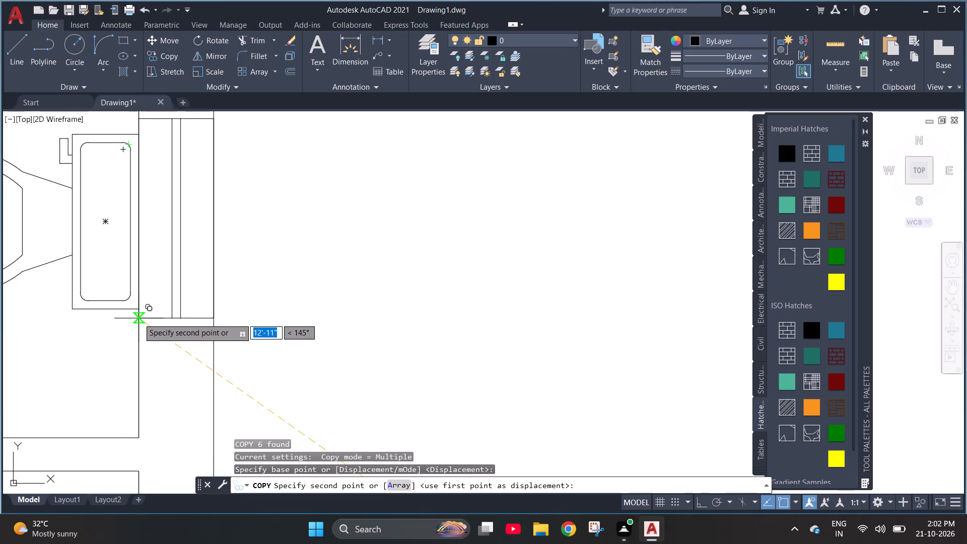
pyautogui.click(139, 318)
# Place another copy of the small window in the outer wall behind the toilet of the upper-left bathroom.
pyautogui.scroll(-6, 235, 307)
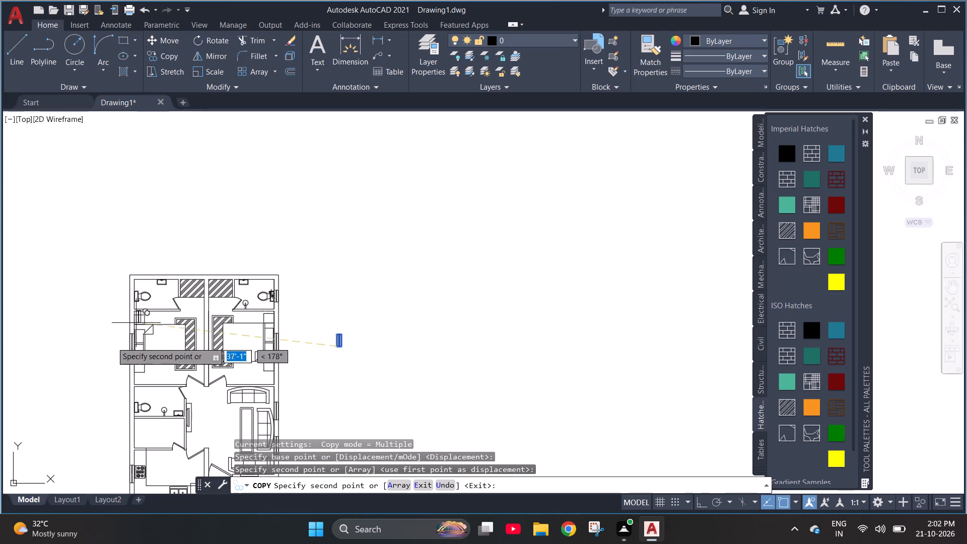
pyautogui.scroll(4, 114, 306)
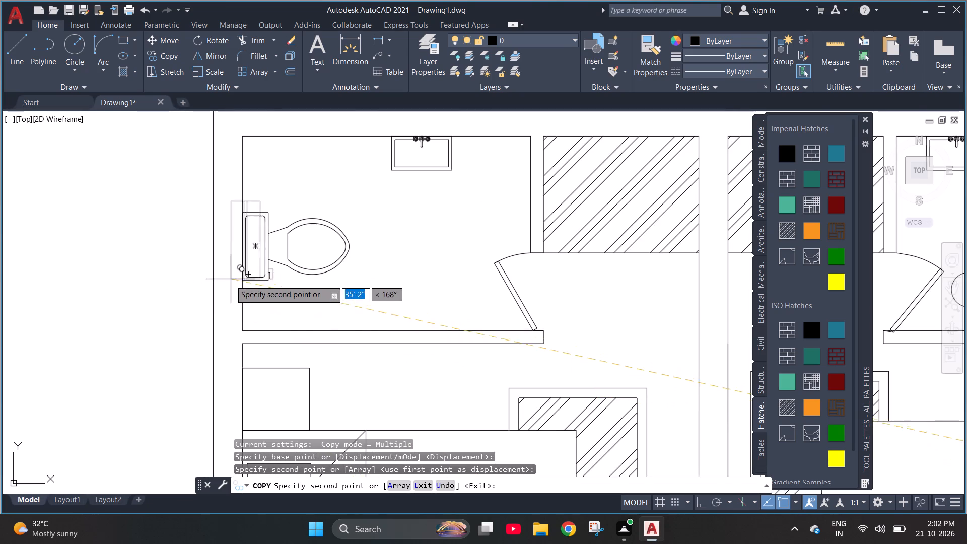
pyautogui.scroll(2, 230, 280)
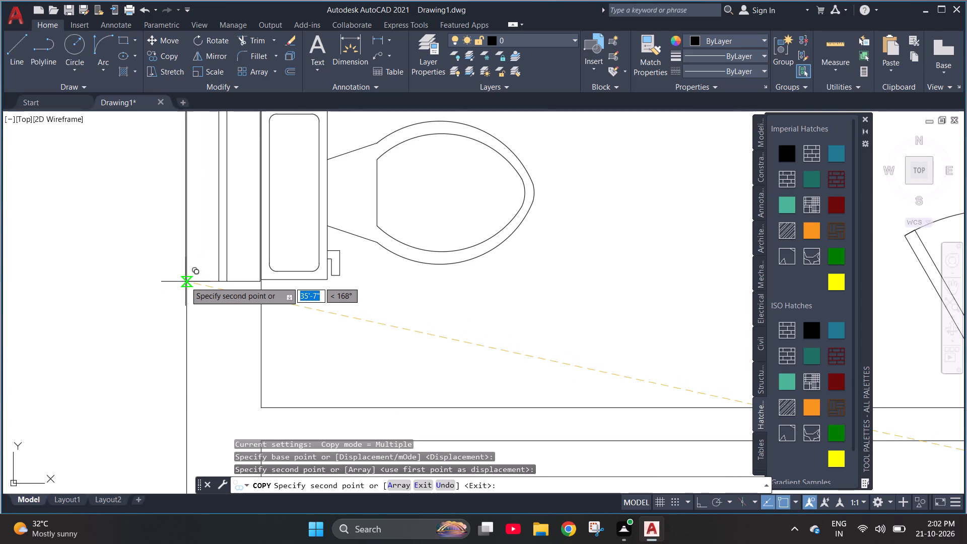
pyautogui.click(186, 282)
# Place a third window copy behind the toilet of the bathroom below the left bedroom and finish copying.
pyautogui.scroll(-3, 117, 315)
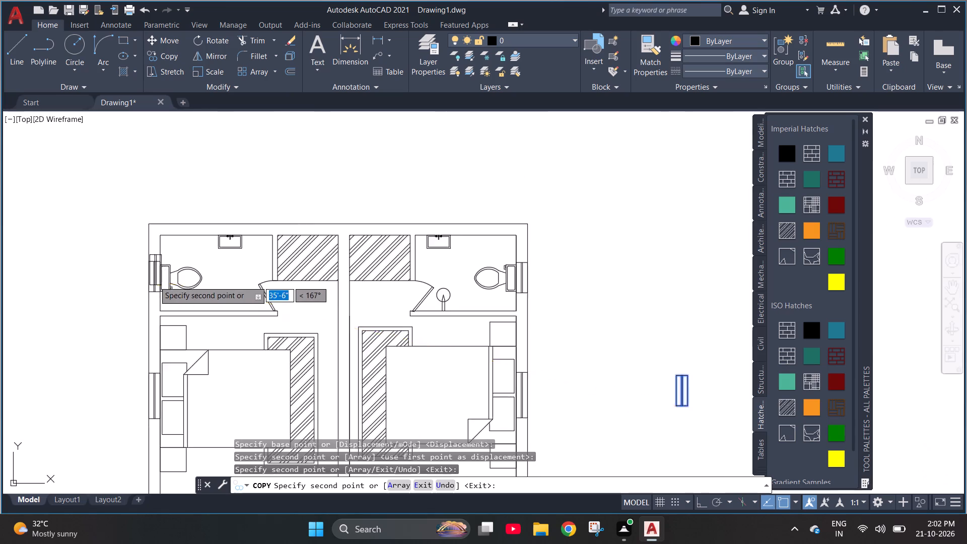
pyautogui.scroll(-3, 156, 280)
pyautogui.scroll(-1, 202, 268)
pyautogui.scroll(2, 155, 391)
pyautogui.scroll(2, 198, 288)
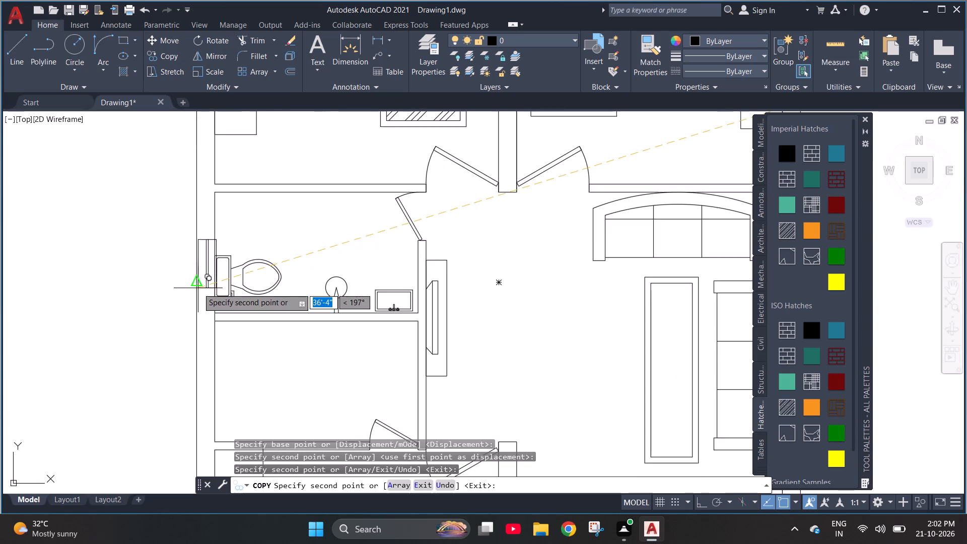
pyautogui.scroll(2, 198, 288)
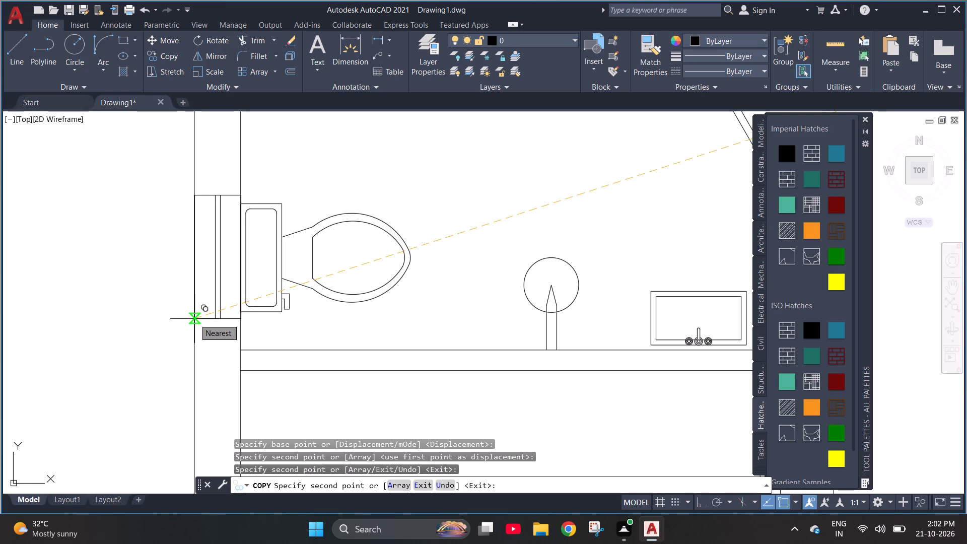
pyautogui.click(194, 319)
pyautogui.press('Escape')
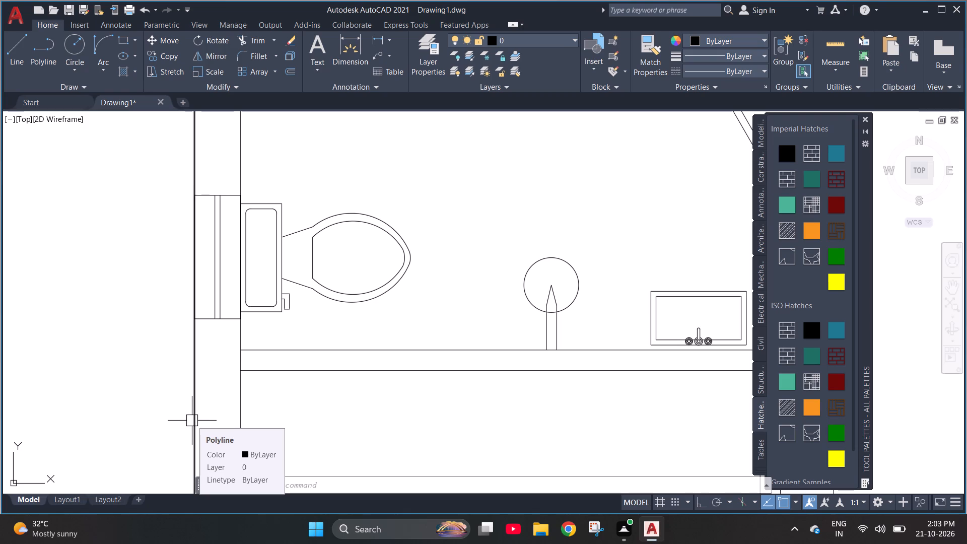
pyautogui.press('Escape')
# Move the washbasin of the upper-left bathroom about 10" along the top wall toward the hatched closet.
pyautogui.scroll(-2, 152, 432)
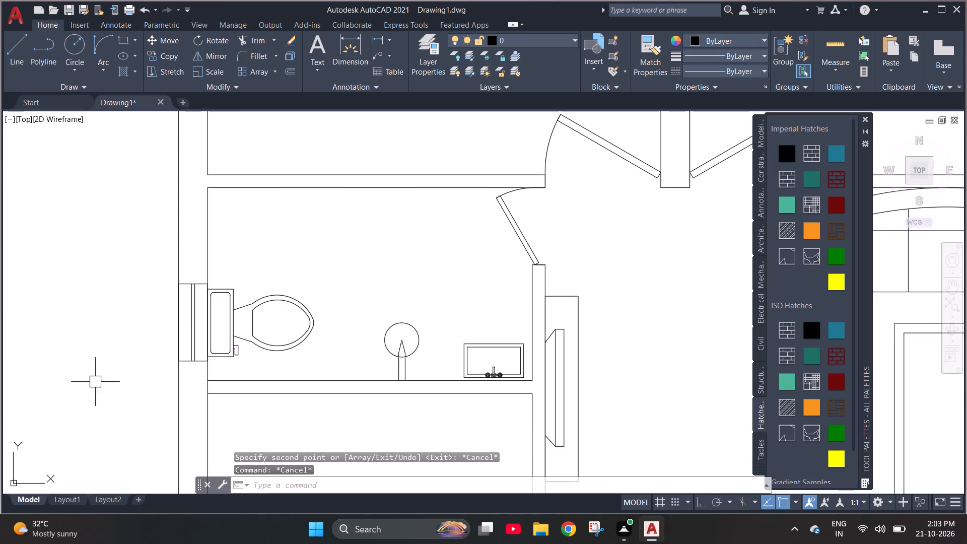
pyautogui.scroll(-3, 248, 290)
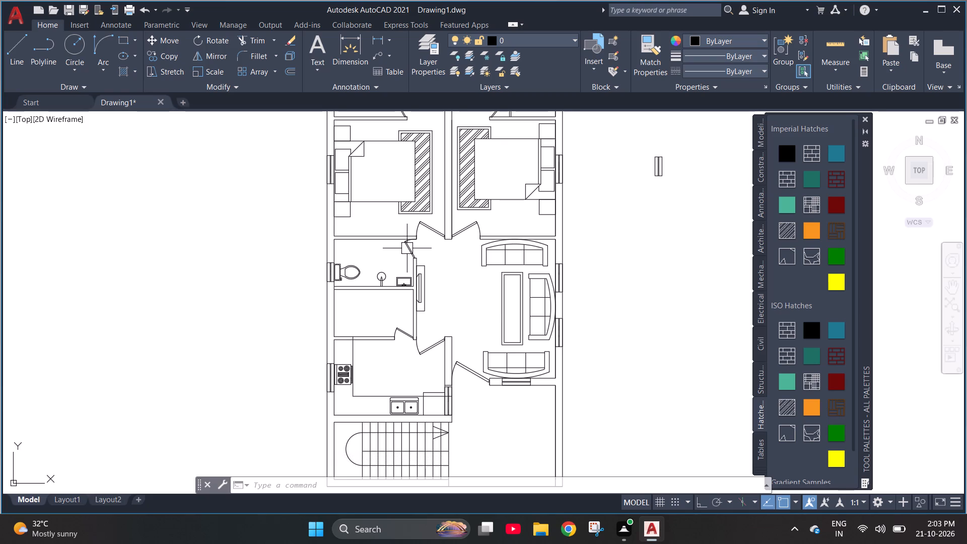
pyautogui.scroll(-1, 407, 248)
pyautogui.scroll(1, 420, 264)
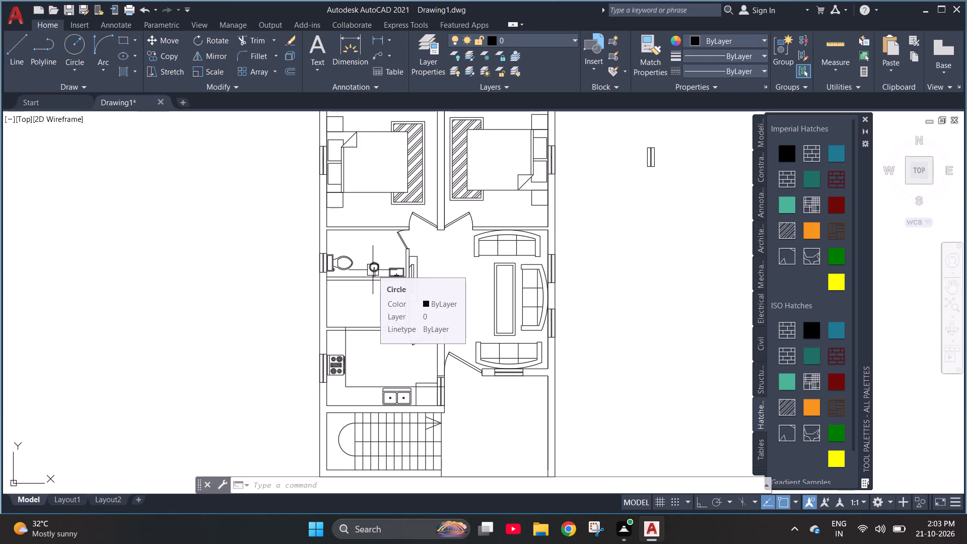
pyautogui.scroll(-1, 364, 268)
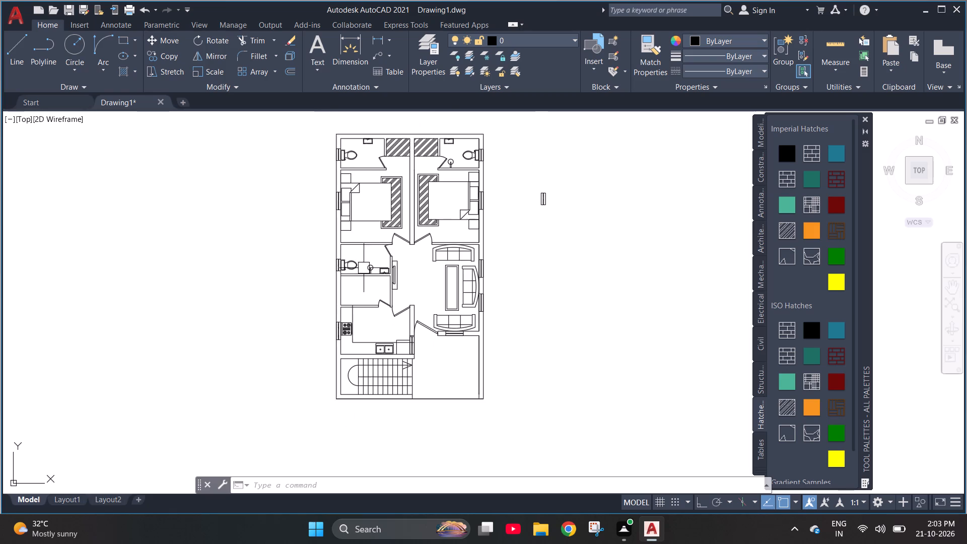
pyautogui.scroll(3, 360, 135)
pyautogui.press('Escape')
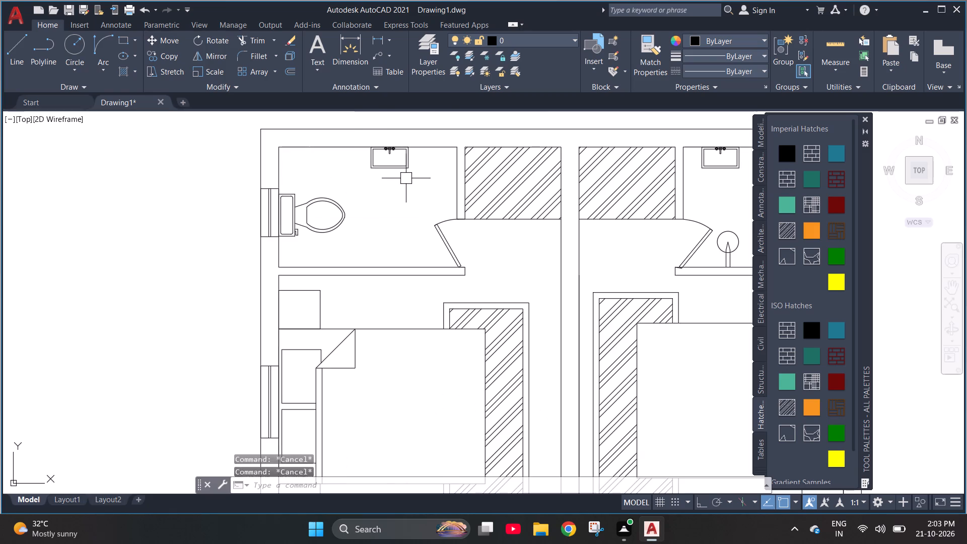
pyautogui.click(426, 169)
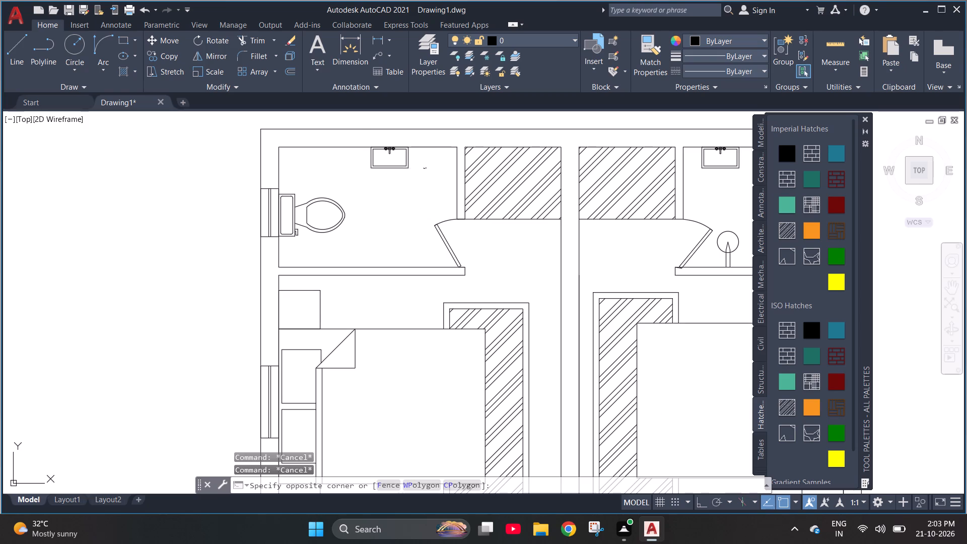
pyautogui.click(347, 150)
pyautogui.scroll(2, 369, 142)
pyautogui.press('m')
pyautogui.press('space')
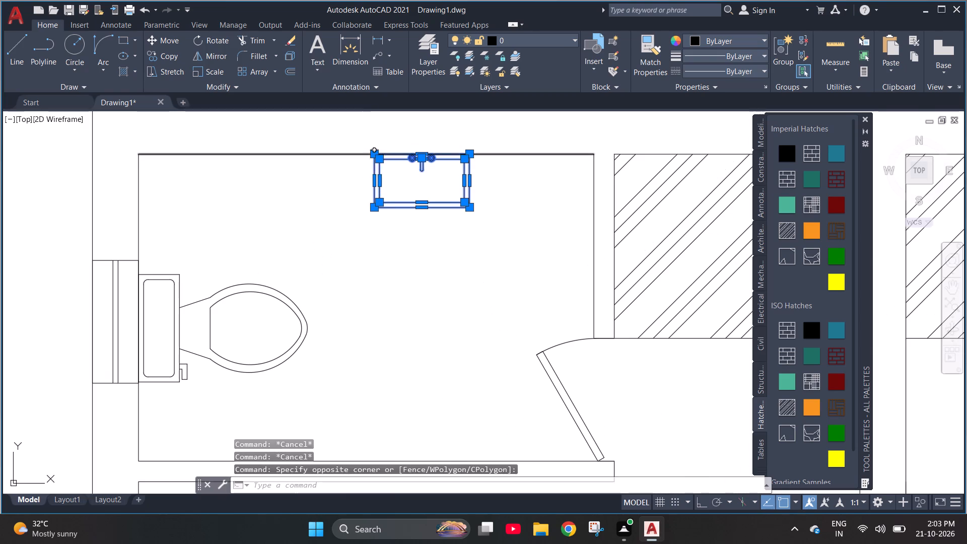
pyautogui.click(471, 156)
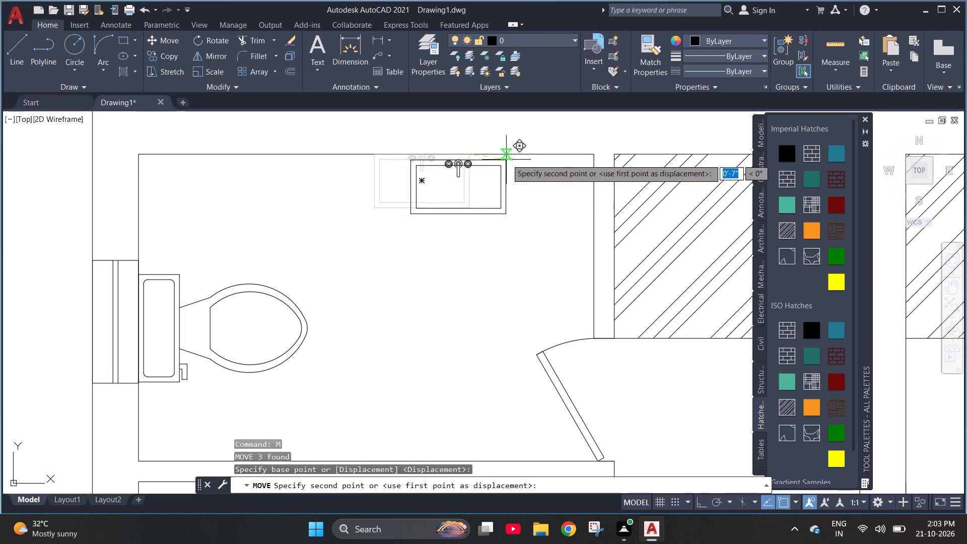
pyautogui.scroll(3, 517, 155)
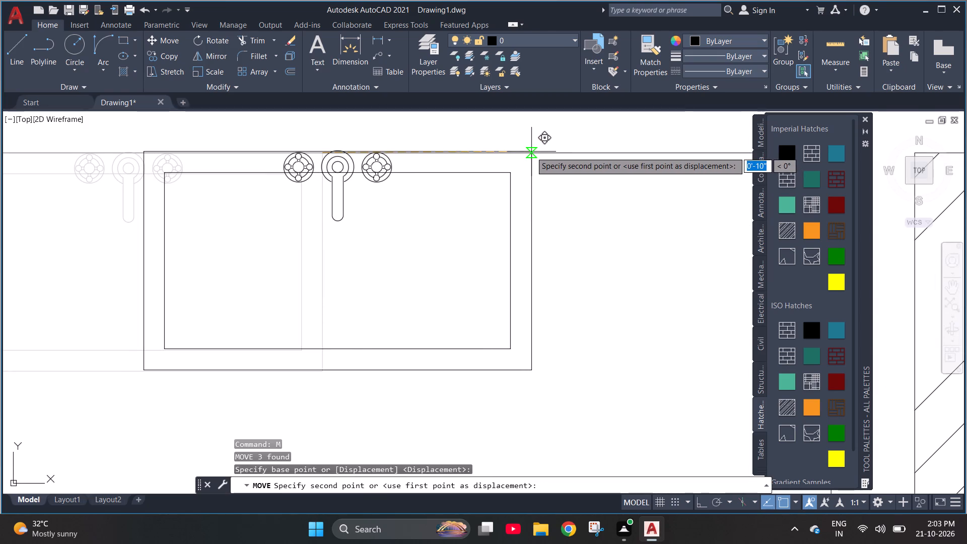
pyautogui.scroll(-2, 530, 152)
pyautogui.click(532, 153)
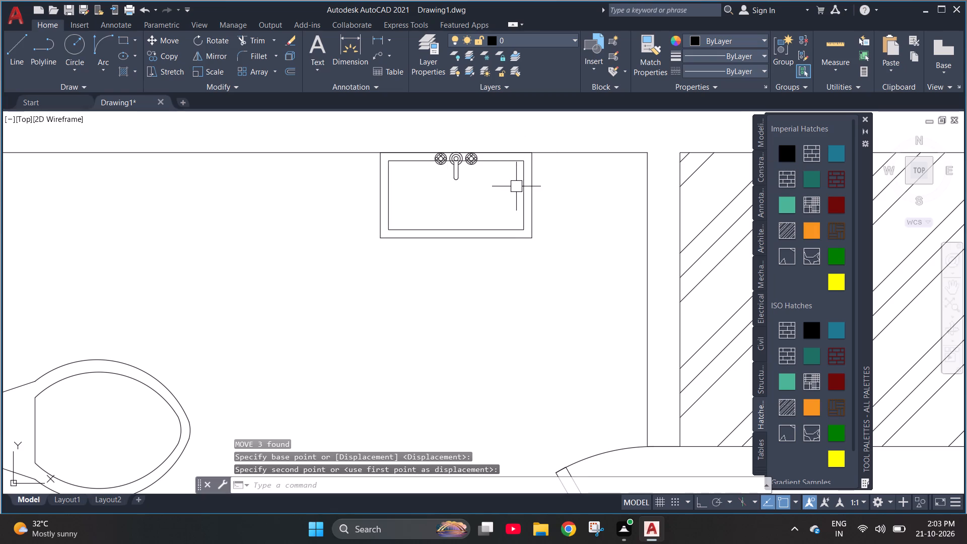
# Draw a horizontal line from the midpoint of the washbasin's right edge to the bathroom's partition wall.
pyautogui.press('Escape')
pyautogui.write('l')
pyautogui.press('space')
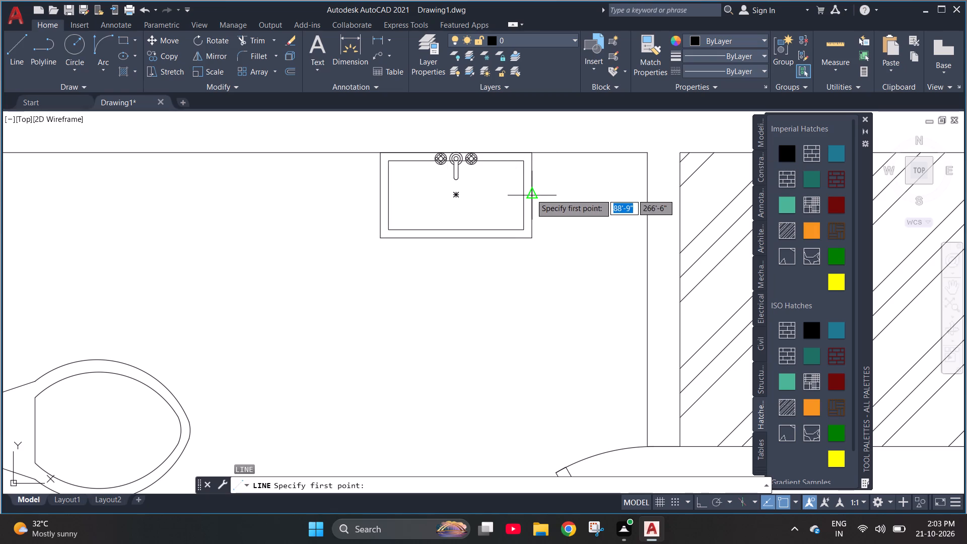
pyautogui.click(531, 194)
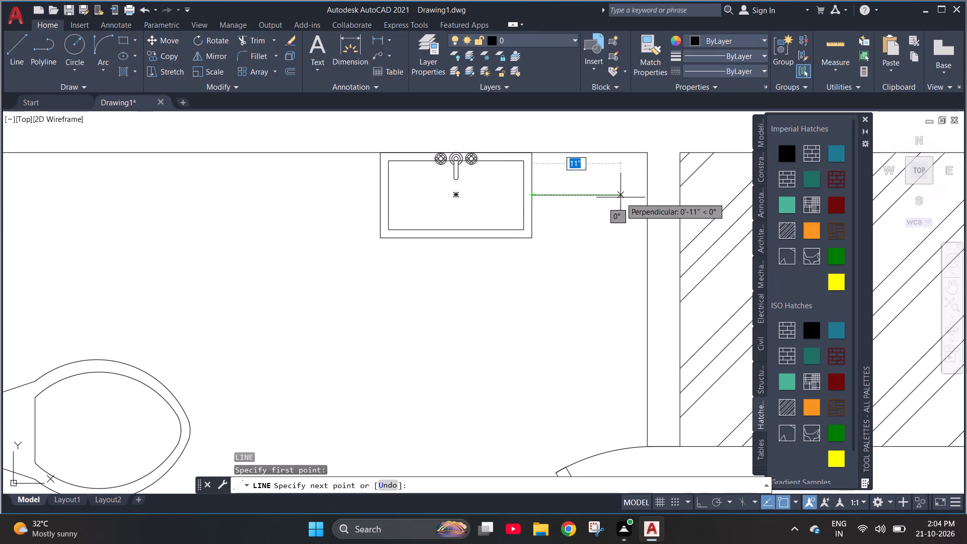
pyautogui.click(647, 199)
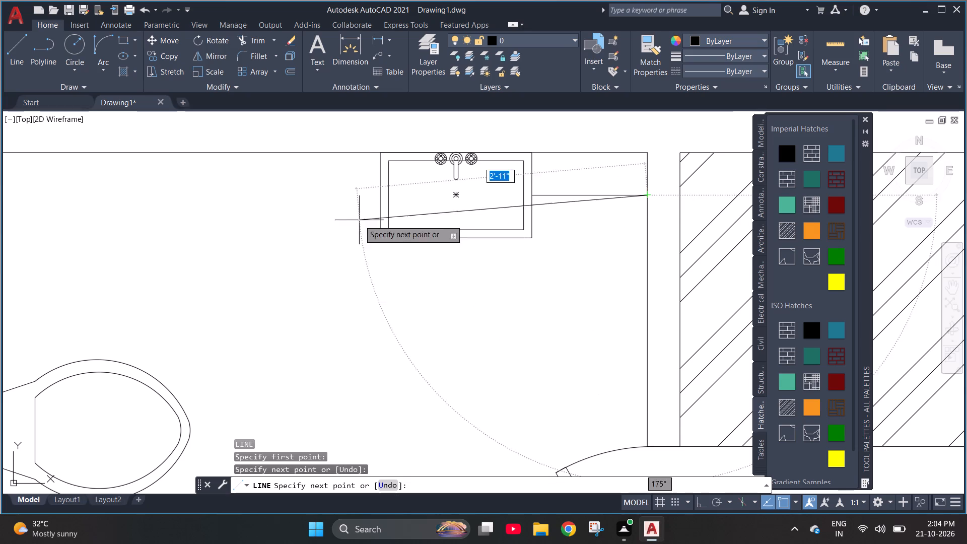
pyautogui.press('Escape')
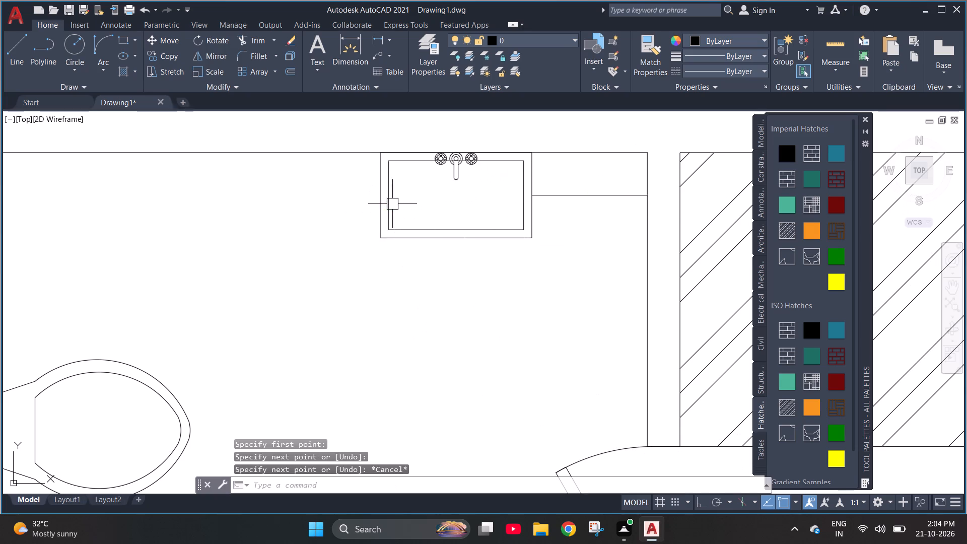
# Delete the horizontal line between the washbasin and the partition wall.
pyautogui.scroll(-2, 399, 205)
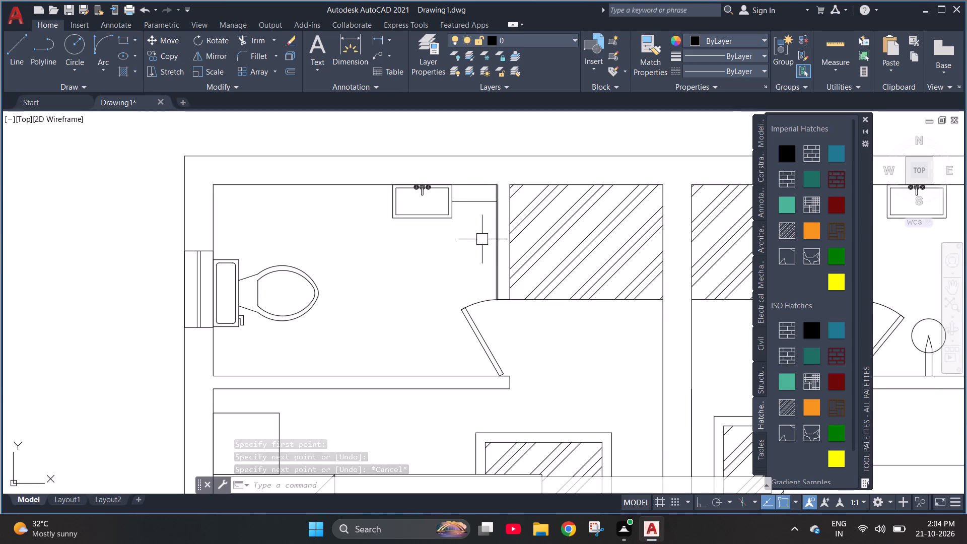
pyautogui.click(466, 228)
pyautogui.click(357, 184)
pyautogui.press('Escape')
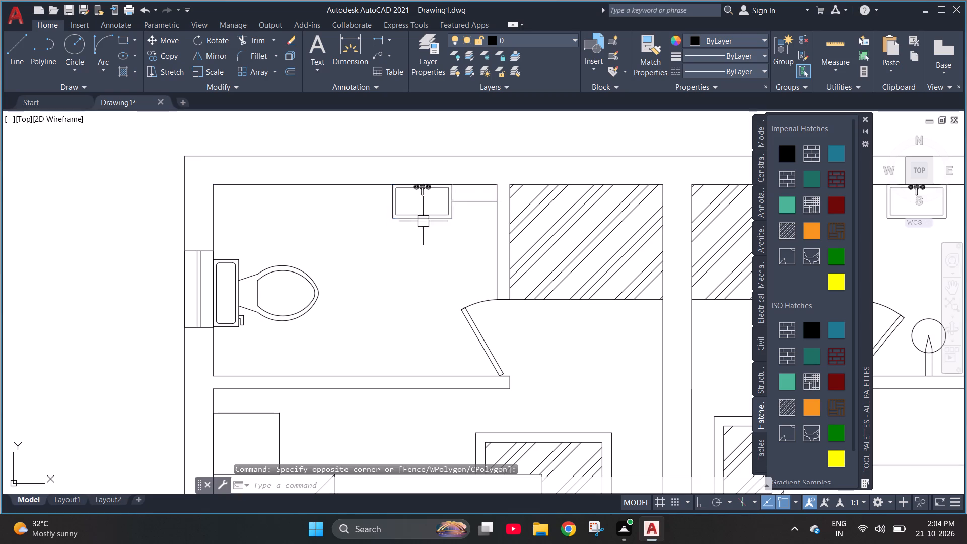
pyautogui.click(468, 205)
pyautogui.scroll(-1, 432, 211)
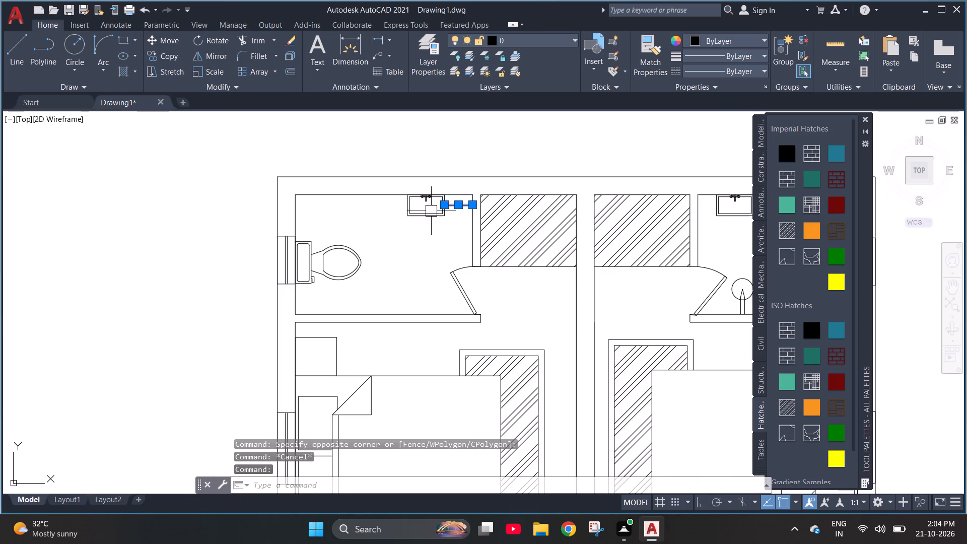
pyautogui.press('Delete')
# Move the same washbasin about 4" further along the top wall toward the partition.
pyautogui.click(450, 228)
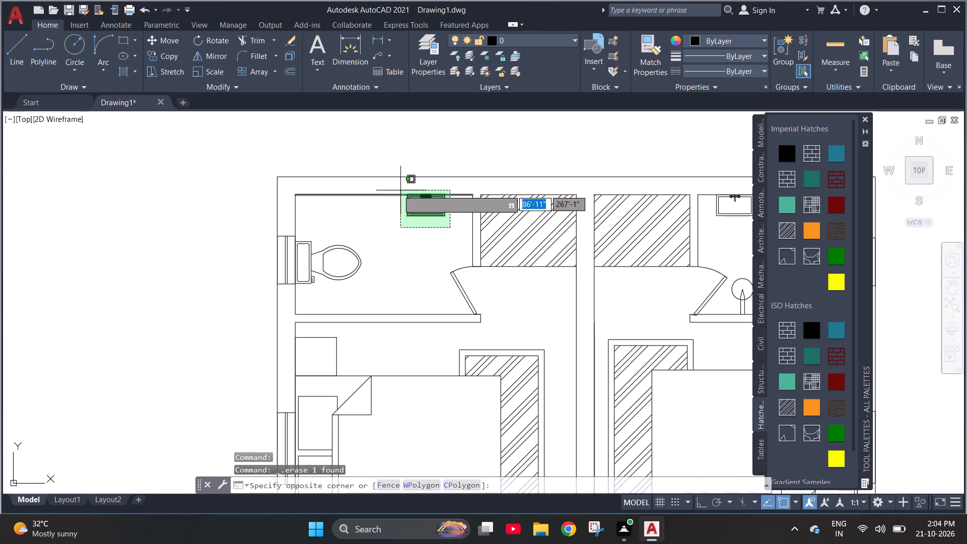
pyautogui.click(404, 198)
pyautogui.scroll(3, 430, 189)
pyautogui.write('m')
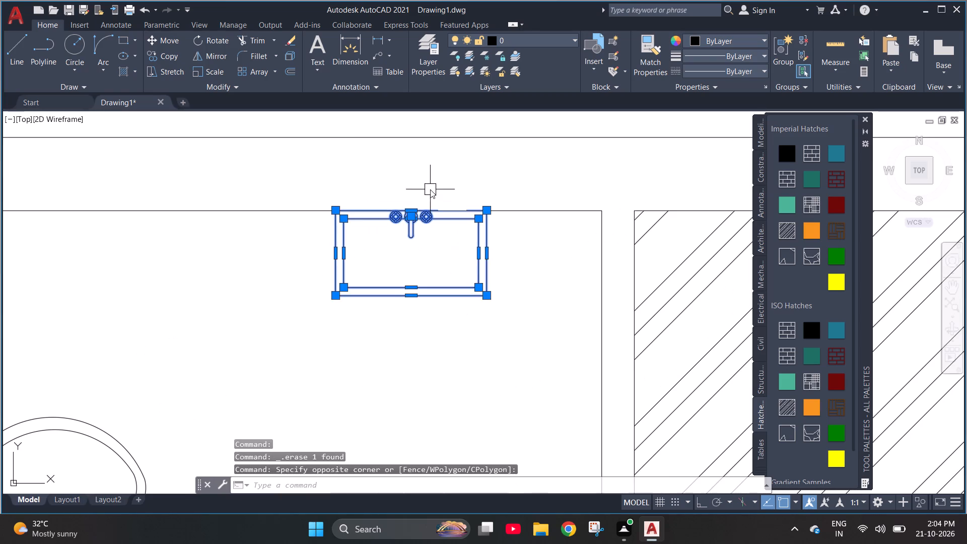
pyautogui.press('space')
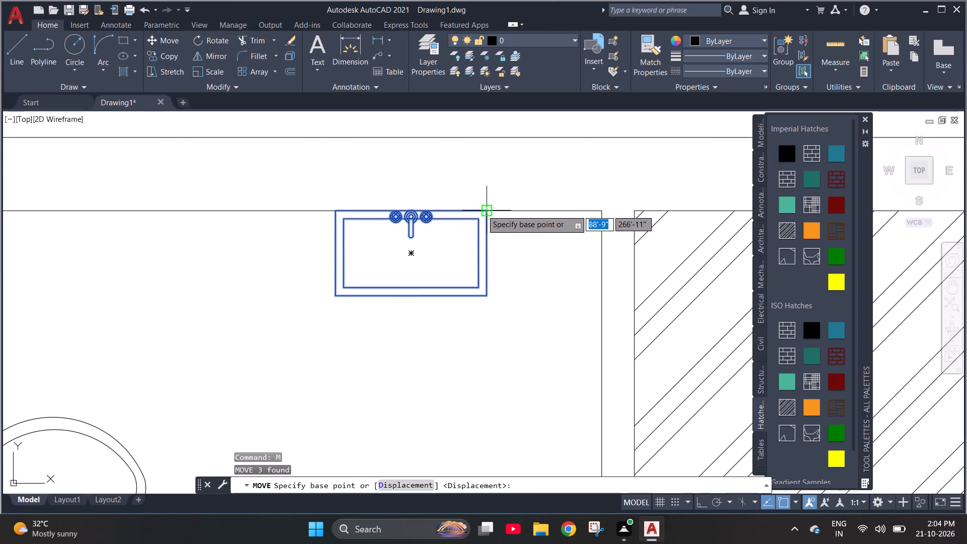
pyautogui.click(482, 210)
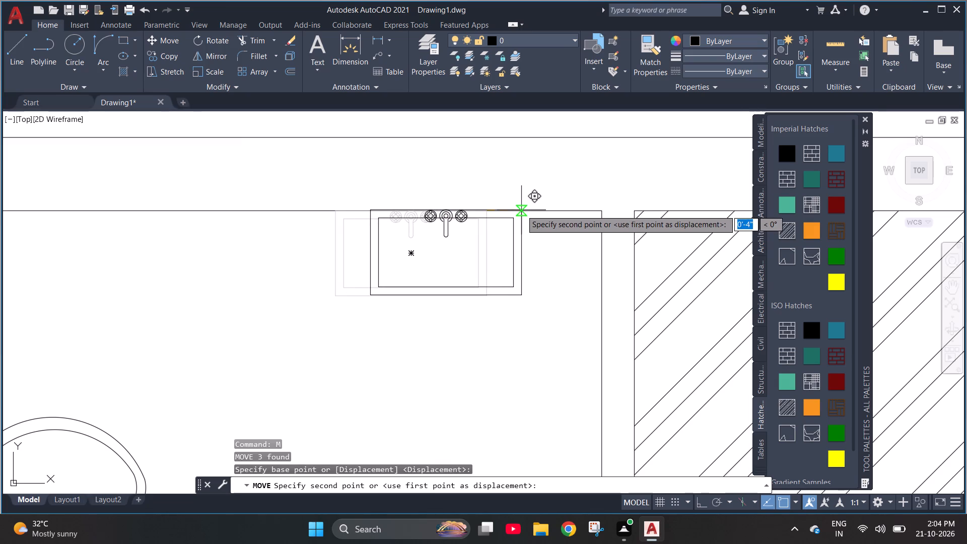
pyautogui.scroll(3, 521, 210)
pyautogui.click(520, 211)
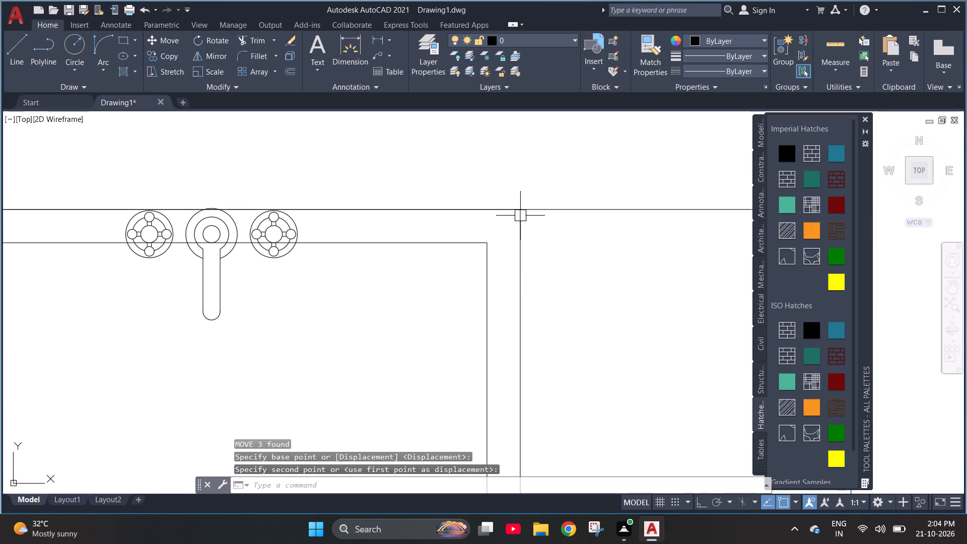
pyautogui.press('Escape')
# Draw a horizontal line from the midpoint of the upper-left bathroom washbasin's right edge to the partition wall.
pyautogui.scroll(-1, 520, 219)
pyautogui.scroll(-1, 434, 237)
pyautogui.write('l')
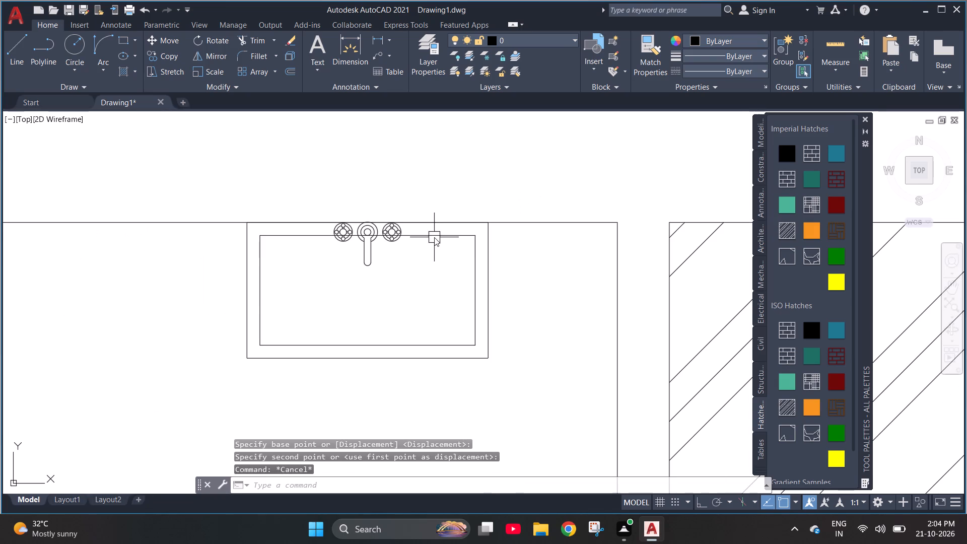
pyautogui.press('space')
pyautogui.click(489, 291)
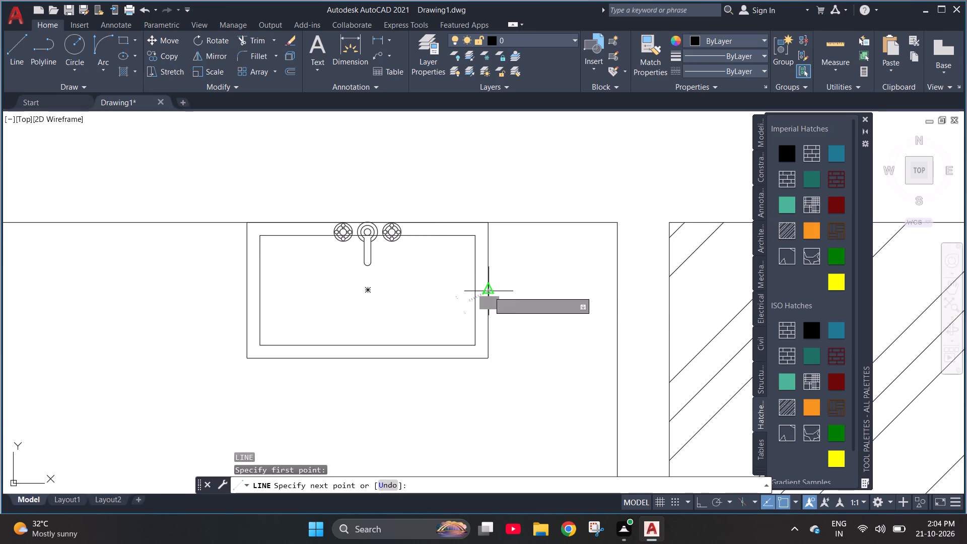
pyautogui.click(617, 293)
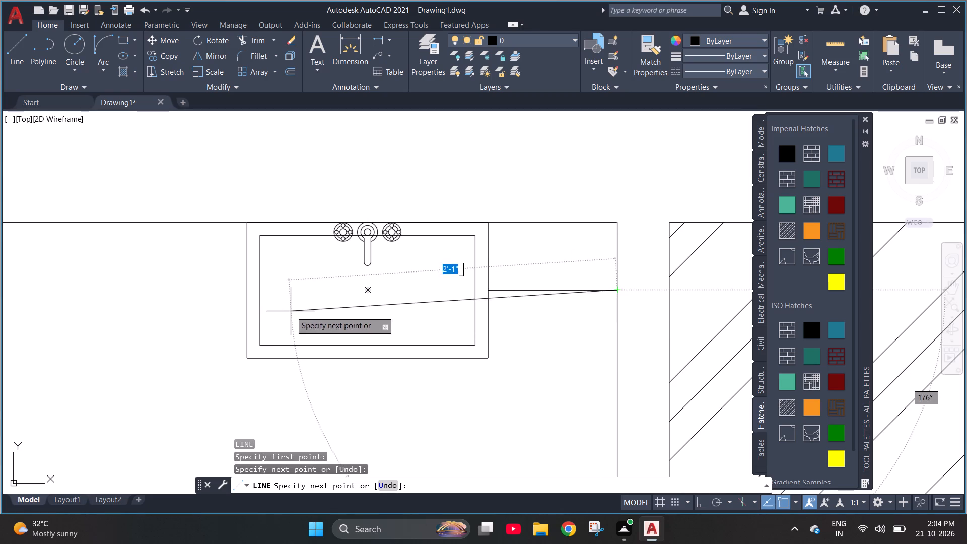
pyautogui.press('Escape')
# Draw an L-shaped counter outline from the midpoint of the same washbasin's left edge, running outward and up to the top wall.
pyautogui.press('space')
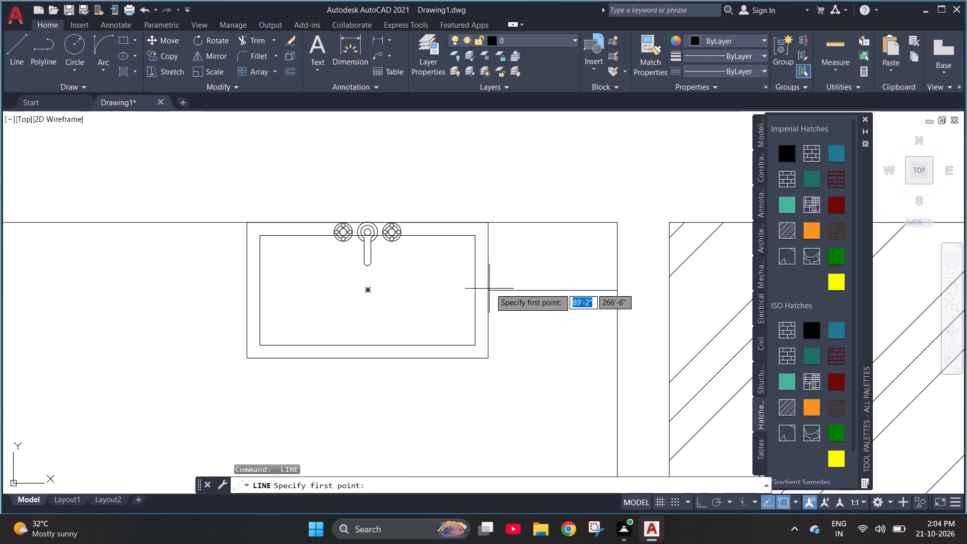
pyautogui.click(248, 291)
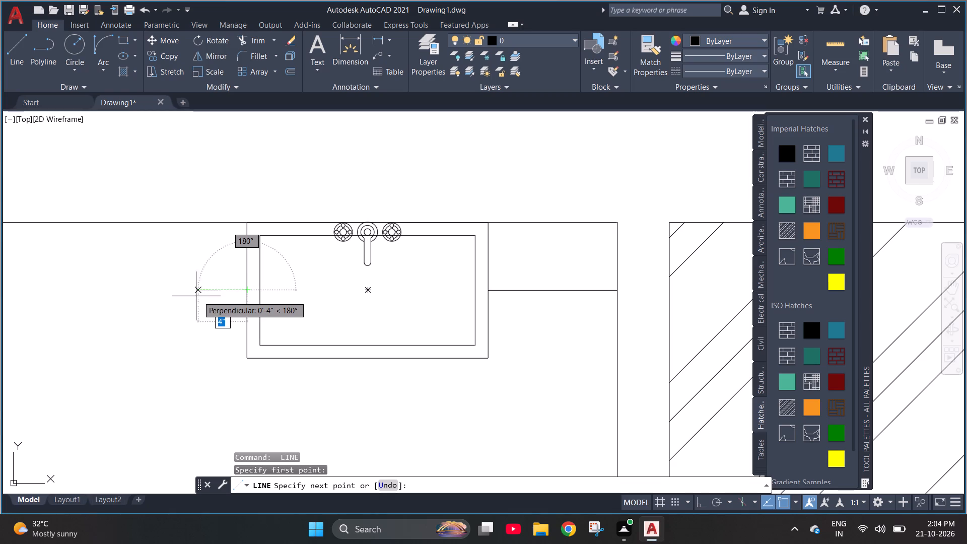
pyautogui.click(186, 296)
pyautogui.click(186, 221)
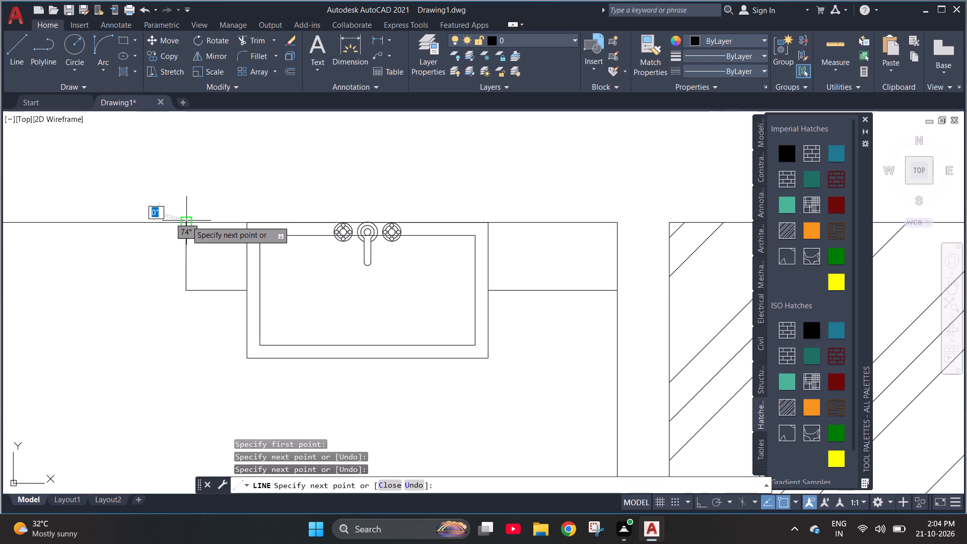
pyautogui.press('Escape')
# Draw a horizontal line about 9" long from the midpoint of the upper-right bathroom washbasin's left edge to the partition wall.
pyautogui.scroll(-4, 167, 233)
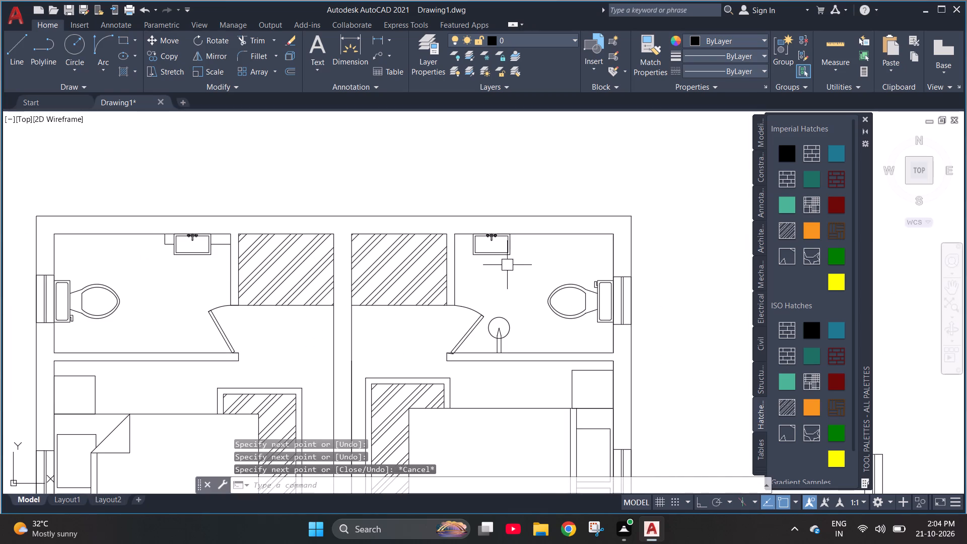
pyautogui.scroll(3, 517, 248)
pyautogui.press('l')
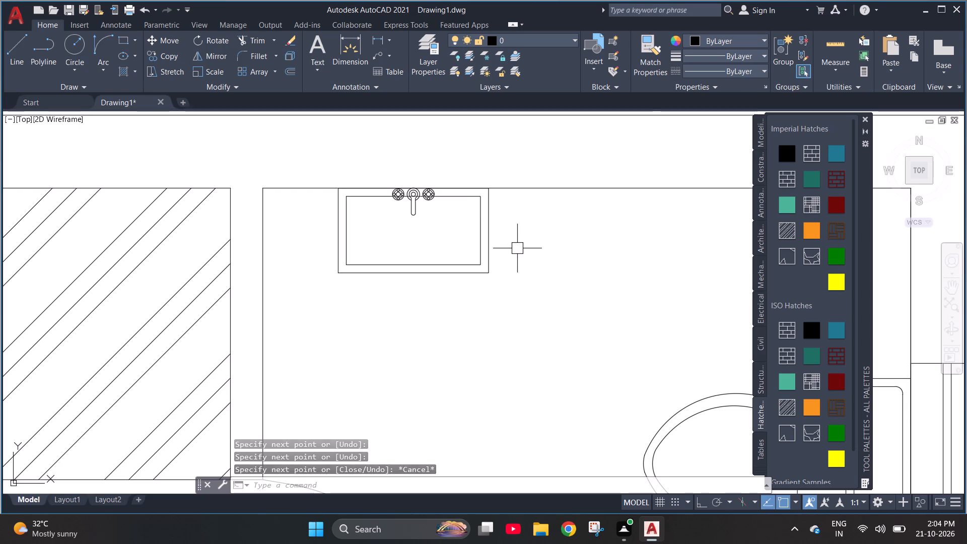
pyautogui.press('space')
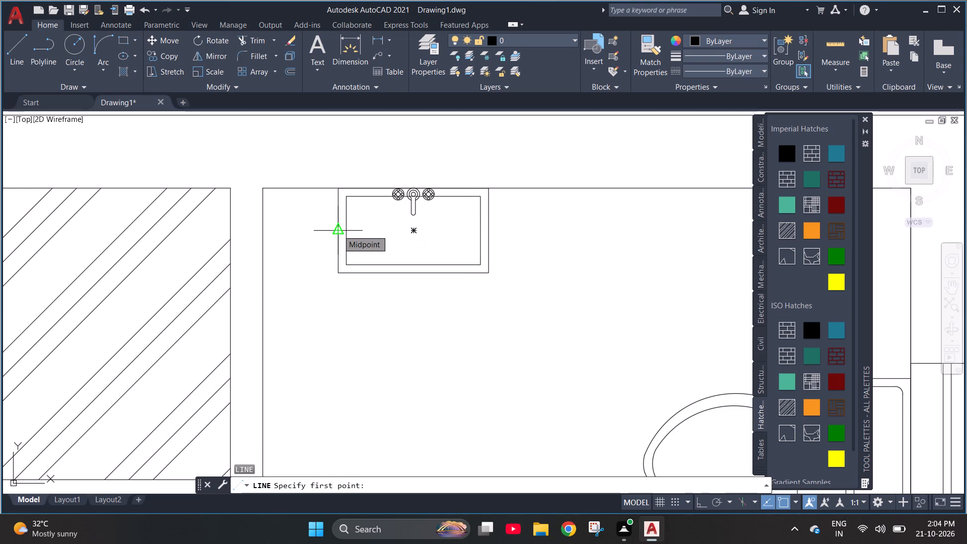
pyautogui.click(335, 229)
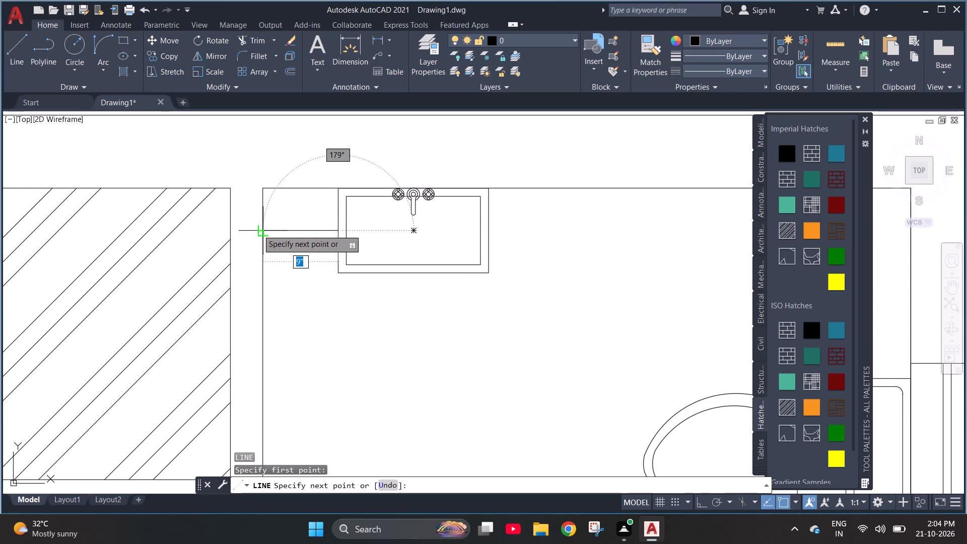
pyautogui.click(260, 228)
pyautogui.press('Escape')
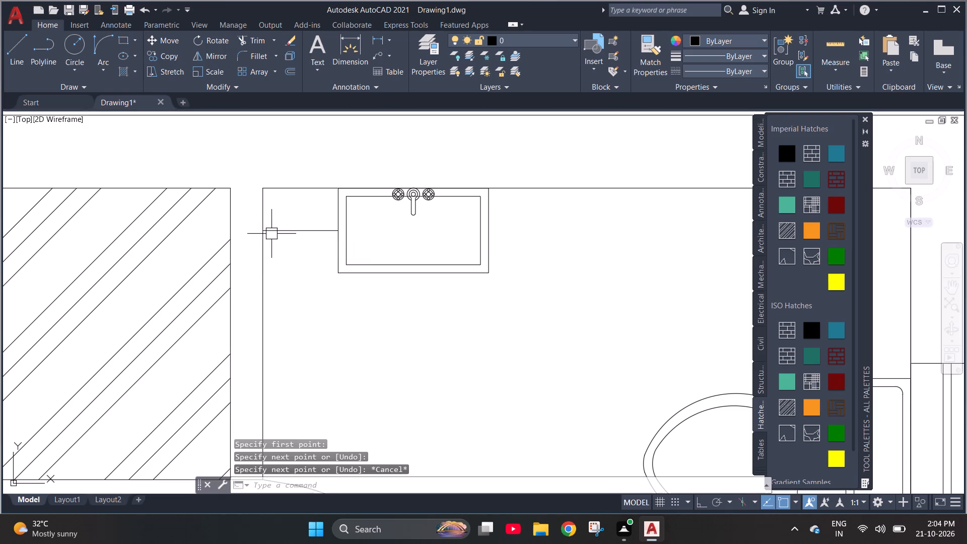
# Draw an L-shaped counter outline from the midpoint of that washbasin's right edge, running outward and about 5" up to the top wall.
pyautogui.press('space')
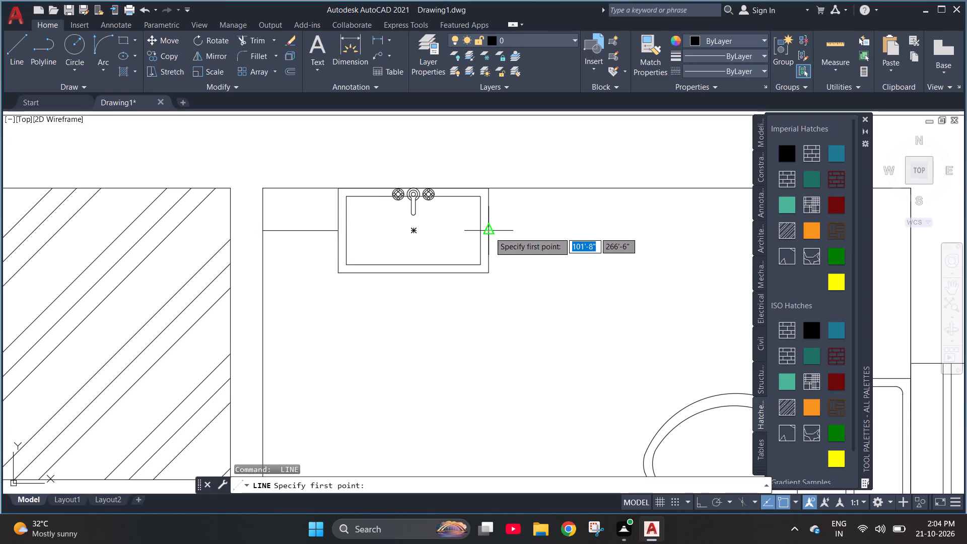
pyautogui.click(490, 232)
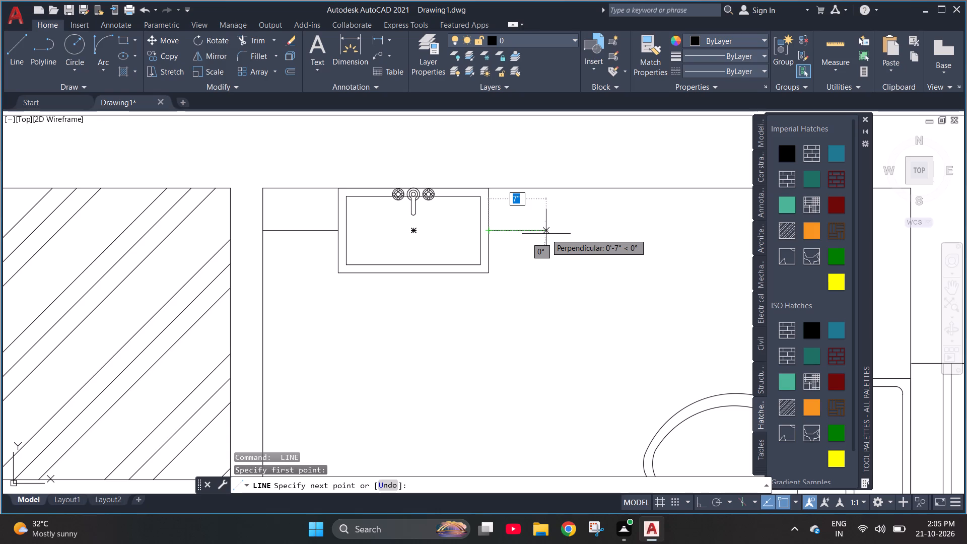
pyautogui.click(540, 235)
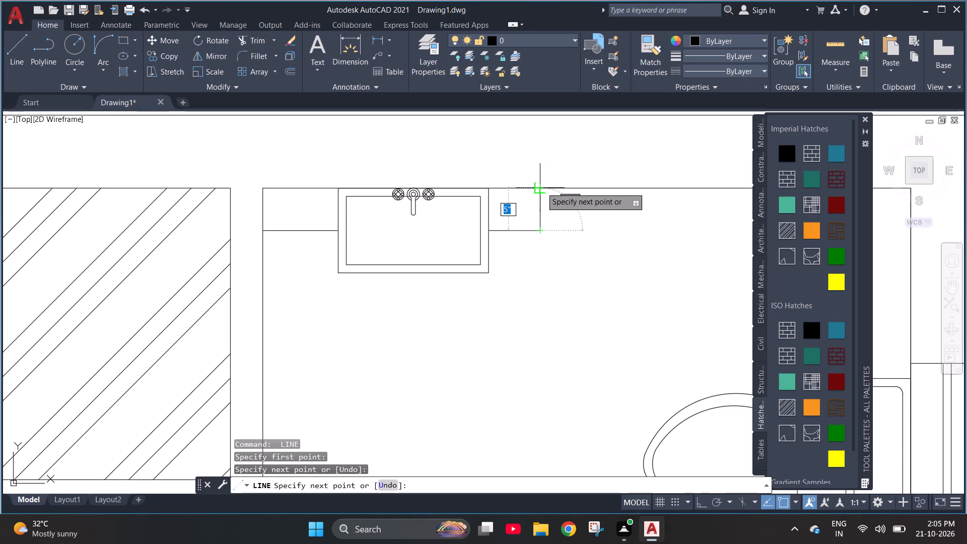
pyautogui.click(540, 188)
pyautogui.press('Escape')
# Examine the whole floor plan, from the upper bathrooms and bedrooms down to the kitchen and staircase.
pyautogui.scroll(-1, 464, 245)
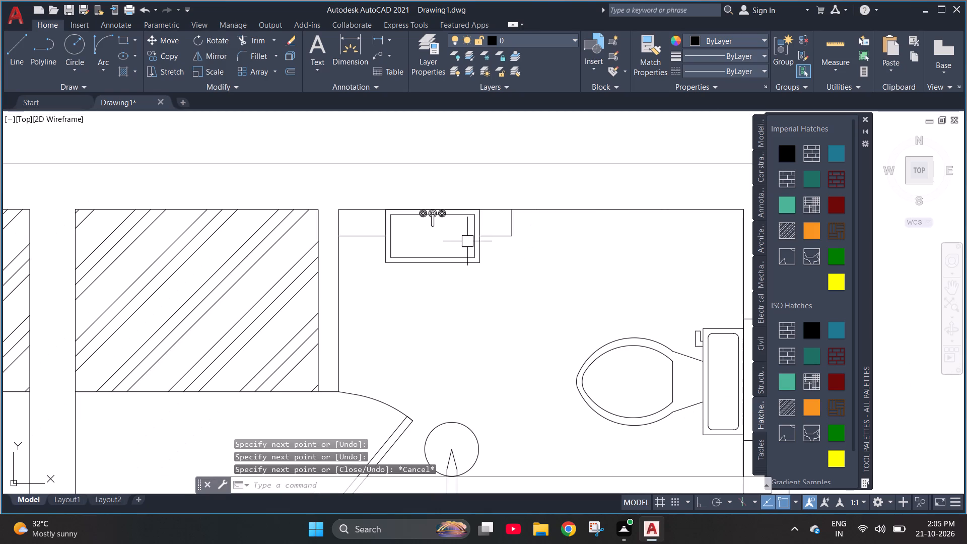
pyautogui.scroll(-2, 467, 241)
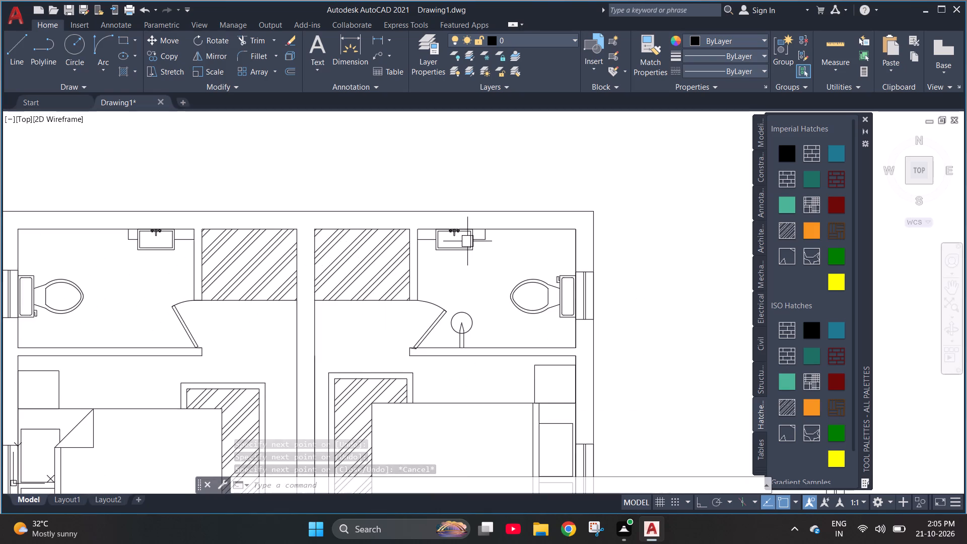
pyautogui.scroll(-1, 431, 304)
pyautogui.scroll(-2, 502, 235)
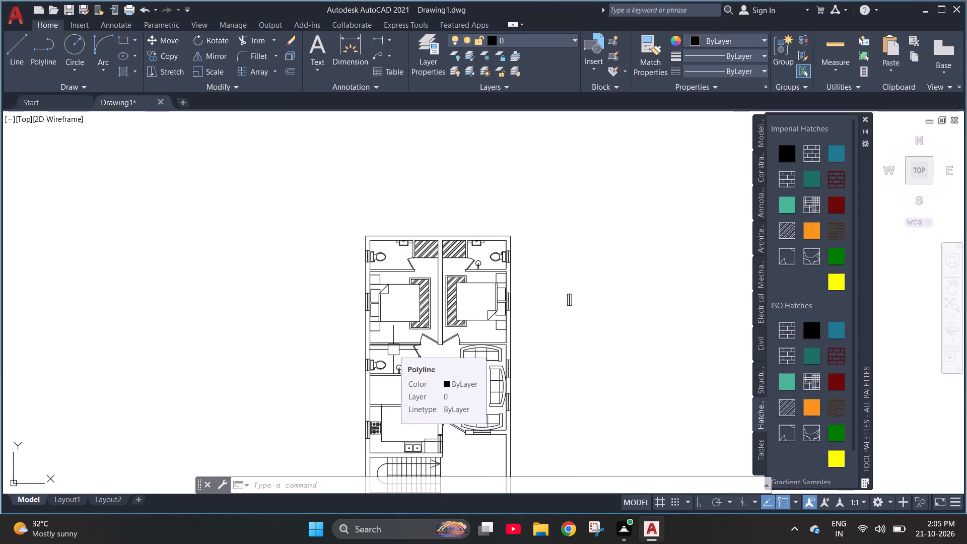
pyautogui.scroll(-1, 393, 350)
pyautogui.scroll(2, 410, 494)
pyautogui.scroll(1, 427, 449)
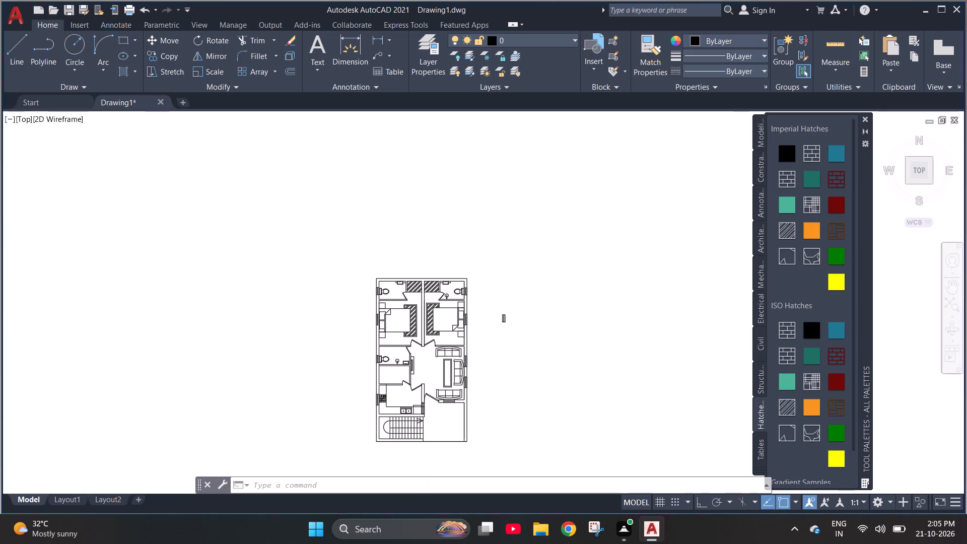
pyautogui.scroll(1, 427, 449)
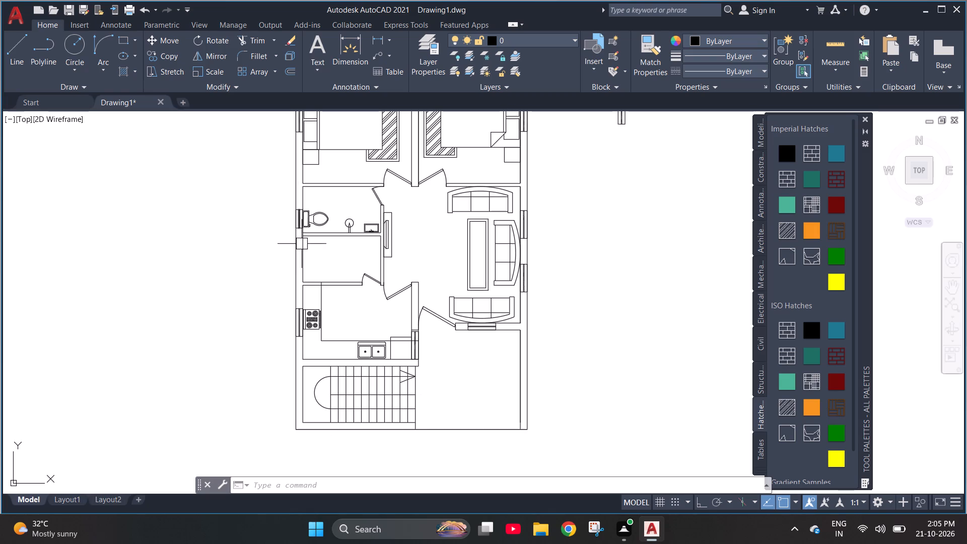
pyautogui.scroll(-2, 315, 226)
pyautogui.scroll(2, 327, 149)
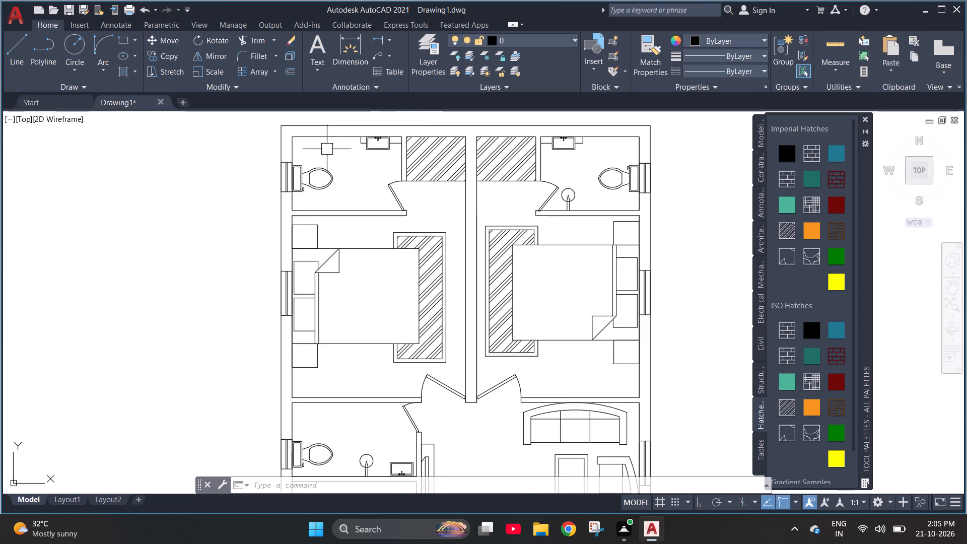
pyautogui.scroll(2, 327, 149)
pyautogui.press('Escape')
pyautogui.press('Escape')
pyautogui.press('Escape')
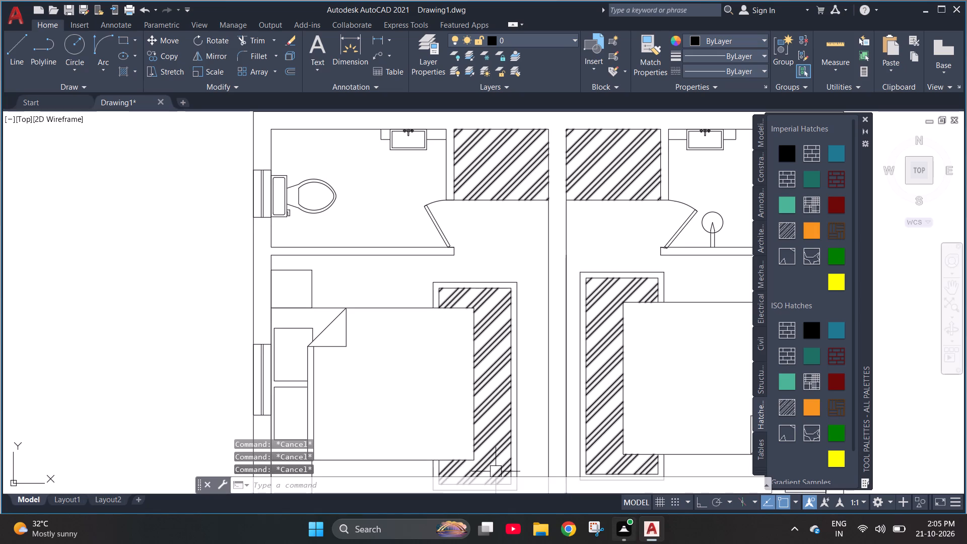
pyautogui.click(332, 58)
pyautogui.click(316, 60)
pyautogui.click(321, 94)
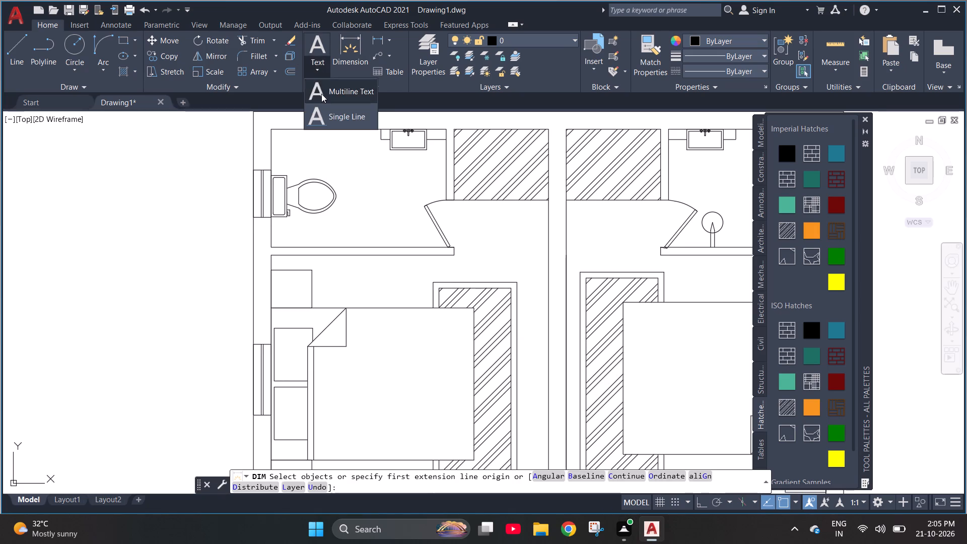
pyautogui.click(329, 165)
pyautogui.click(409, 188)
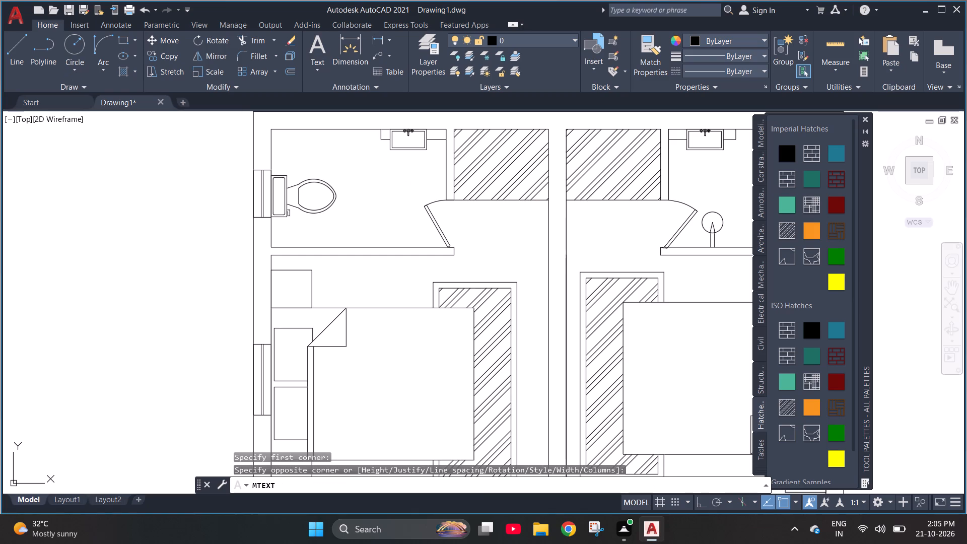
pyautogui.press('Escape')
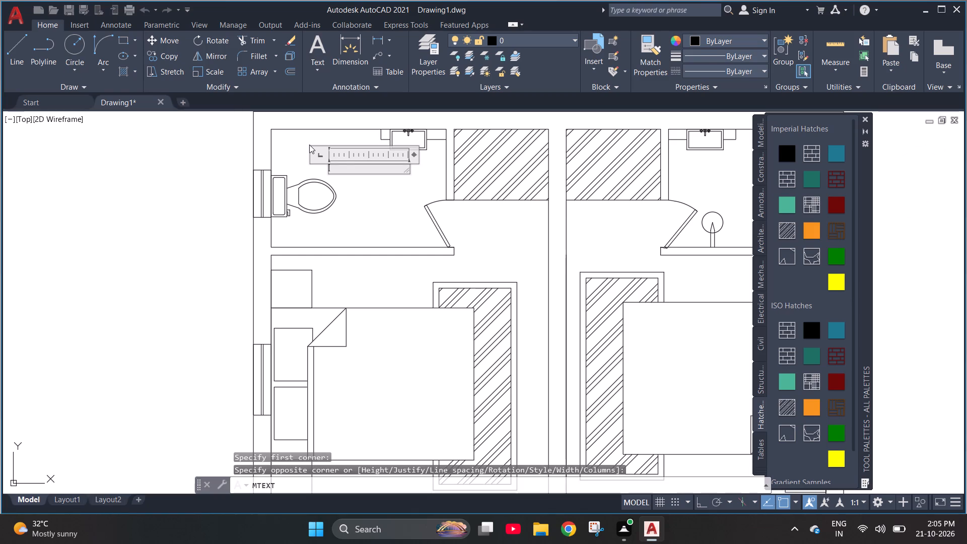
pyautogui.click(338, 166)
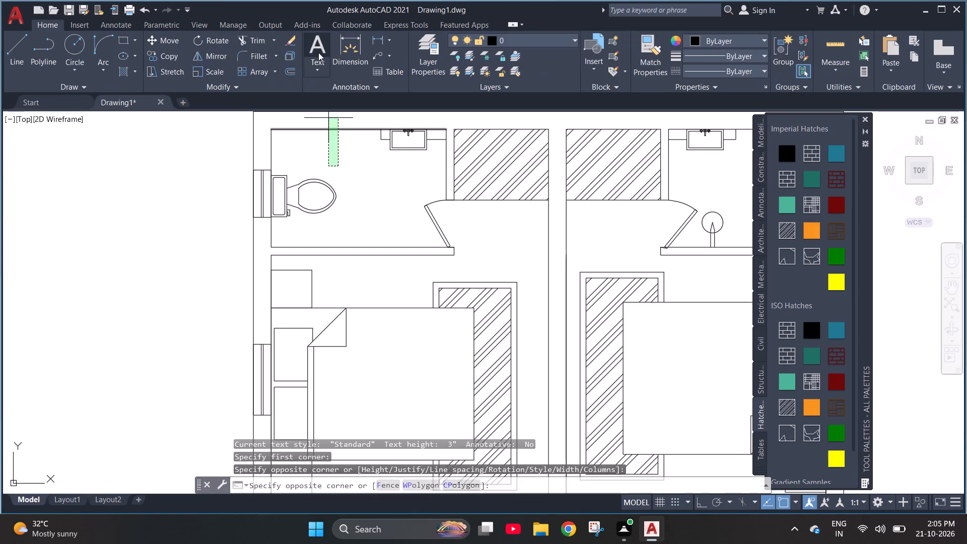
# Add a multiline text label in the upper-left bathroom reading TOILET, with 7'5' X 5'0" on the second line.
pyautogui.click(315, 53)
pyautogui.click(317, 66)
pyautogui.click(332, 91)
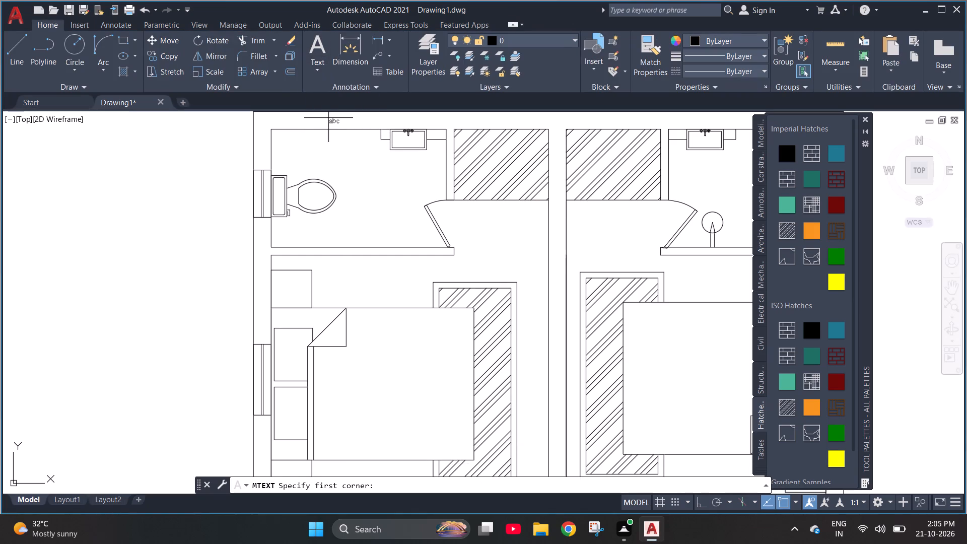
pyautogui.click(339, 163)
pyautogui.click(400, 194)
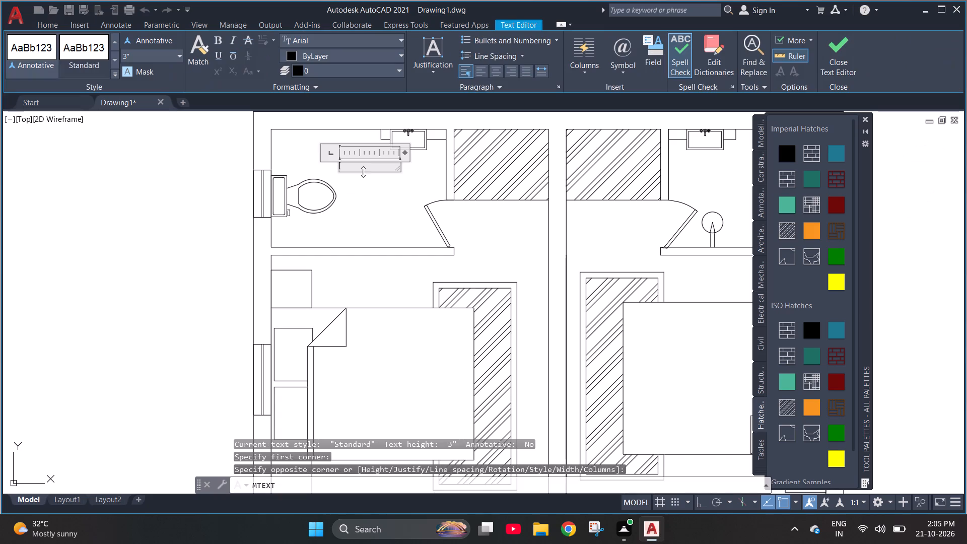
pyautogui.click(360, 168)
pyautogui.write('roileyt')
pyautogui.hotkey('ctrl', 'a')
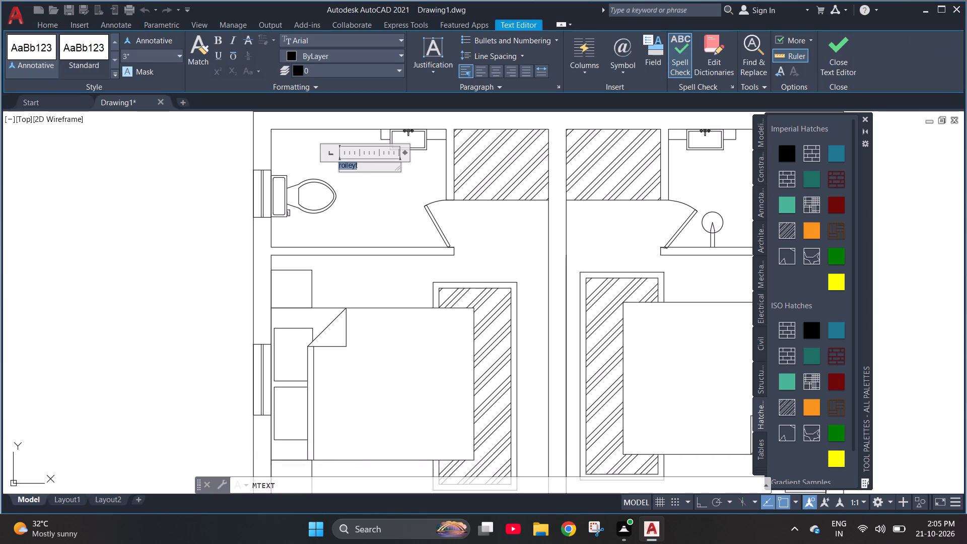
pyautogui.write('TOILET')
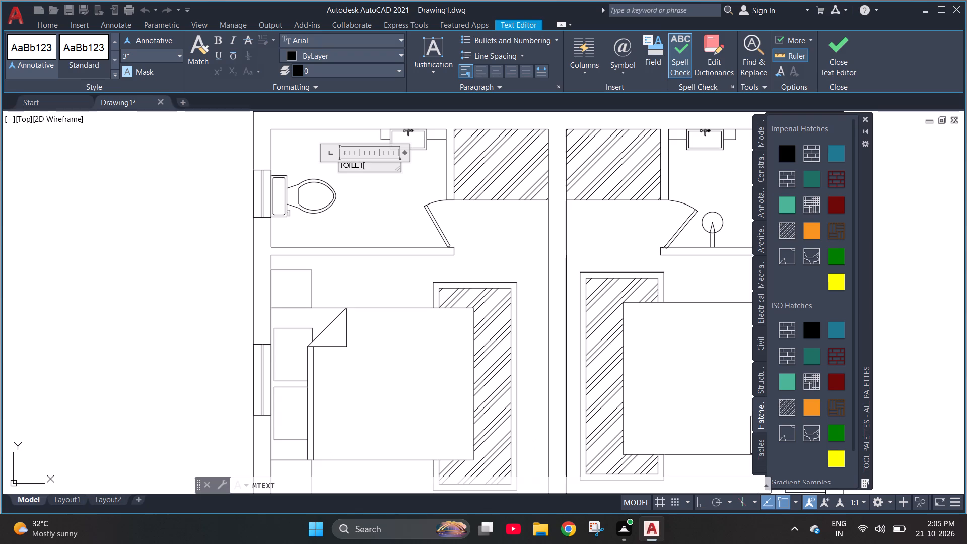
pyautogui.press('space')
pyautogui.press('Return')
pyautogui.press('7')
pyautogui.press("'")
pyautogui.write("5'")
pyautogui.press('space')
pyautogui.write('X 5\'0"')
# Make the label bold, indent TOILET by one space, set the text height to 5" and widen the text box to fit the size line.
pyautogui.hotkey('ctrl', 'a')
pyautogui.hotkey('ctrl', 'b')
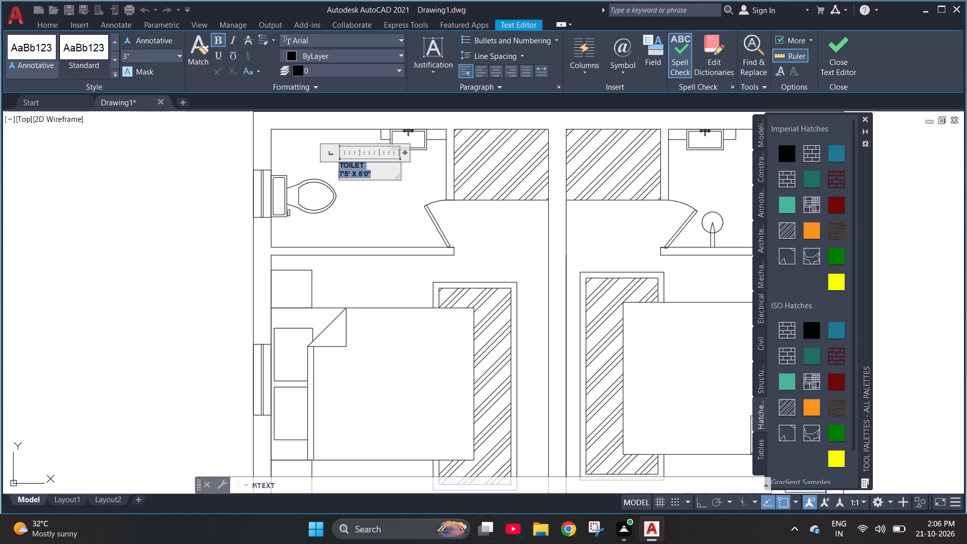
pyautogui.click(353, 169)
pyautogui.scroll(3, 338, 169)
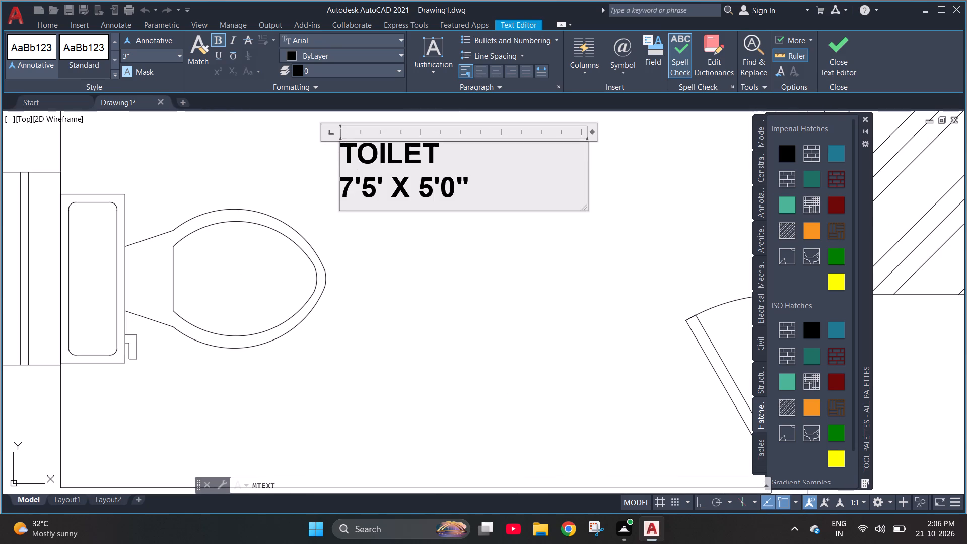
pyautogui.click(341, 152)
pyautogui.press('space')
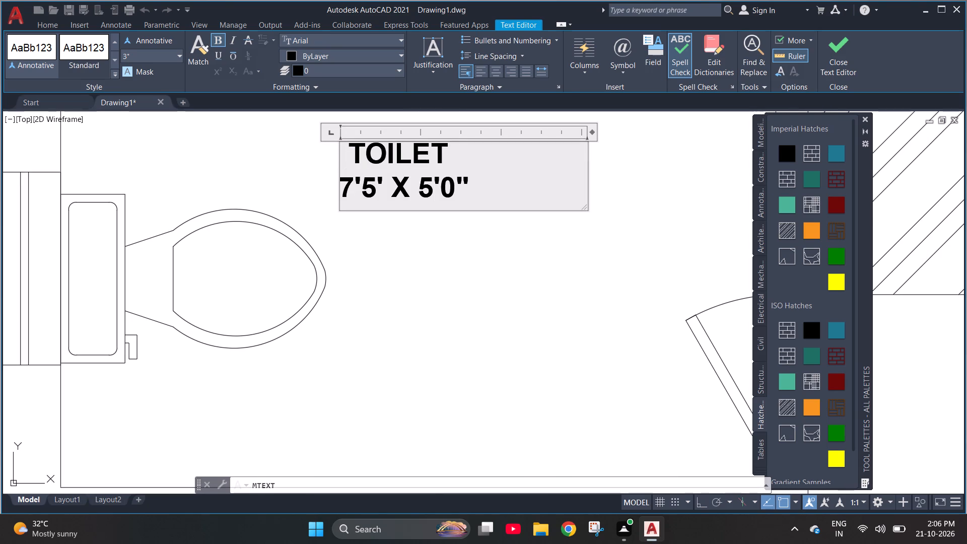
pyautogui.hotkey('ctrl', 'a')
pyautogui.click(153, 58)
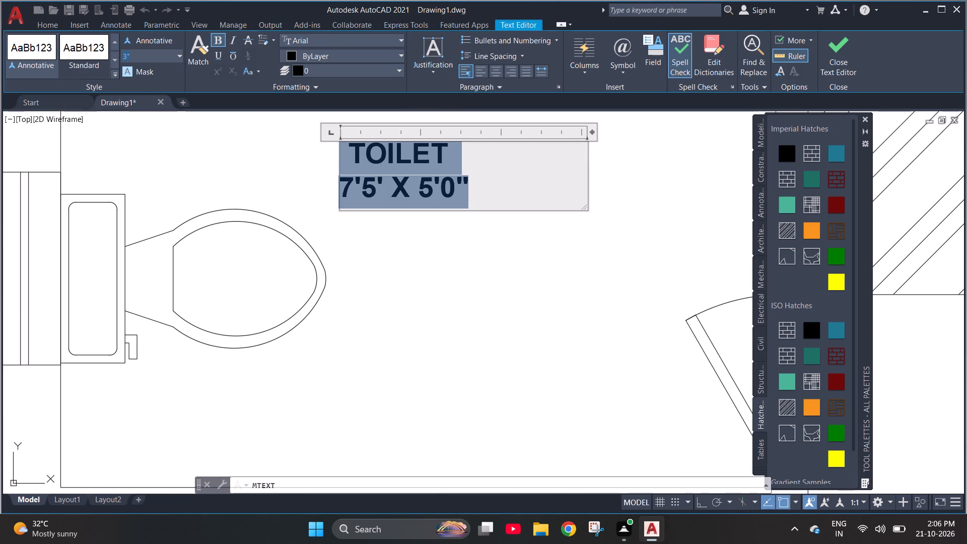
pyautogui.write('7"')
pyautogui.press('Return')
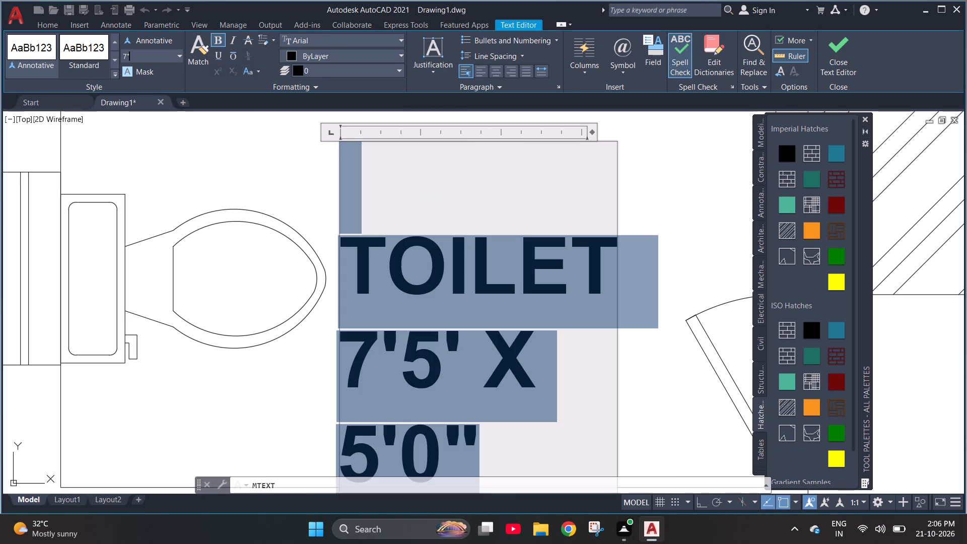
pyautogui.click(153, 58)
pyautogui.write('5"')
pyautogui.press('Return')
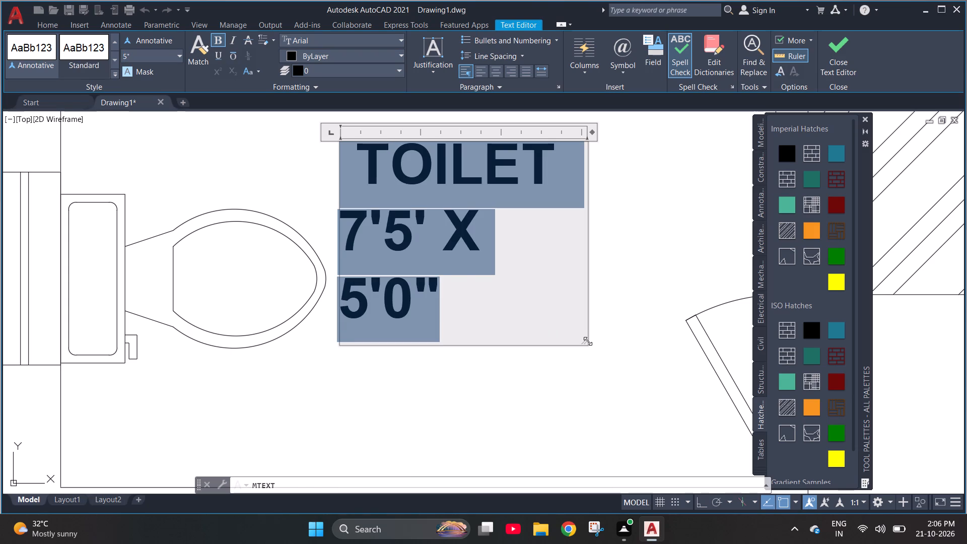
pyautogui.moveTo(588, 341); pyautogui.dragTo(684, 367)
pyautogui.click(590, 394)
# Copy the TOILET label into the upper-right bathroom, above the toilet and beside the washbasin counter.
pyautogui.scroll(-2, 416, 412)
pyautogui.scroll(-1, 189, 362)
pyautogui.click(336, 330)
pyautogui.hotkey('ctrl', 'c')
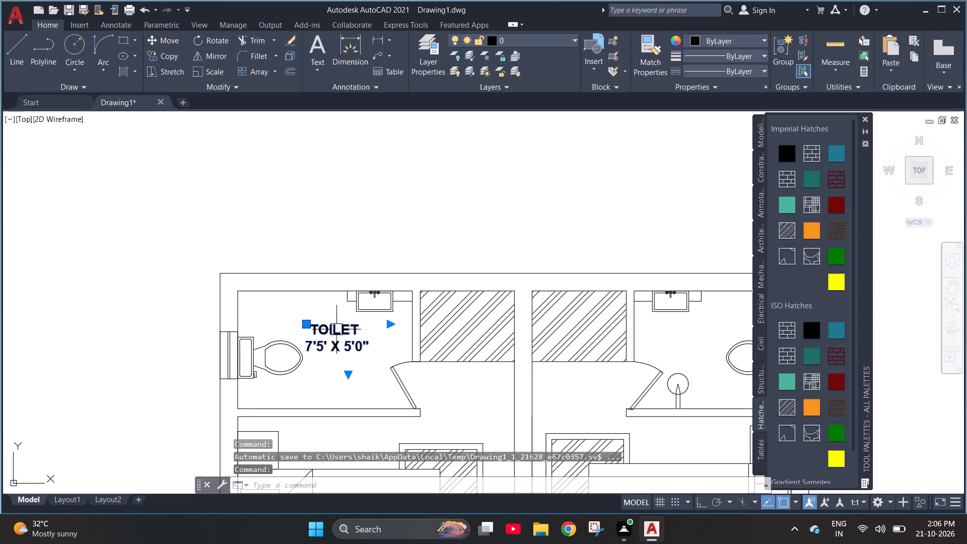
pyautogui.scroll(-2, 243, 355)
pyautogui.scroll(2, 448, 376)
pyautogui.scroll(2, 399, 322)
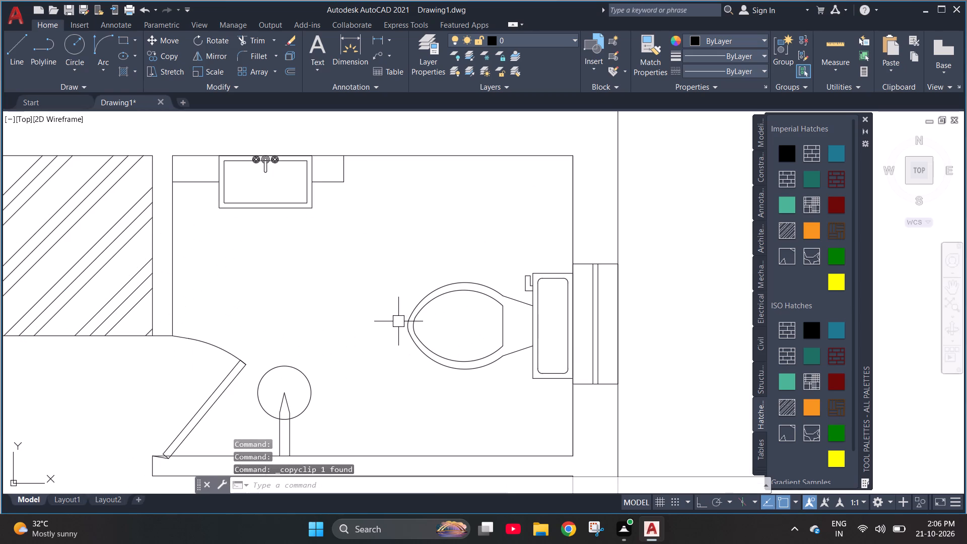
pyautogui.hotkey('ctrl', 'v')
pyautogui.click(367, 253)
# Change the size line of the upper-right bathroom label to 6'8"X 5'0".
pyautogui.doubleClick(406, 245)
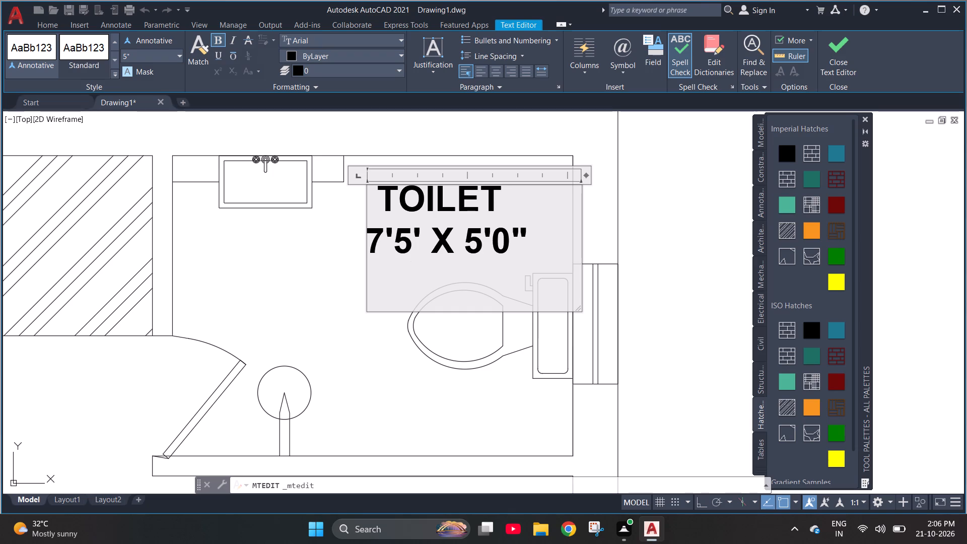
pyautogui.moveTo(541, 241); pyautogui.dragTo(329, 234)
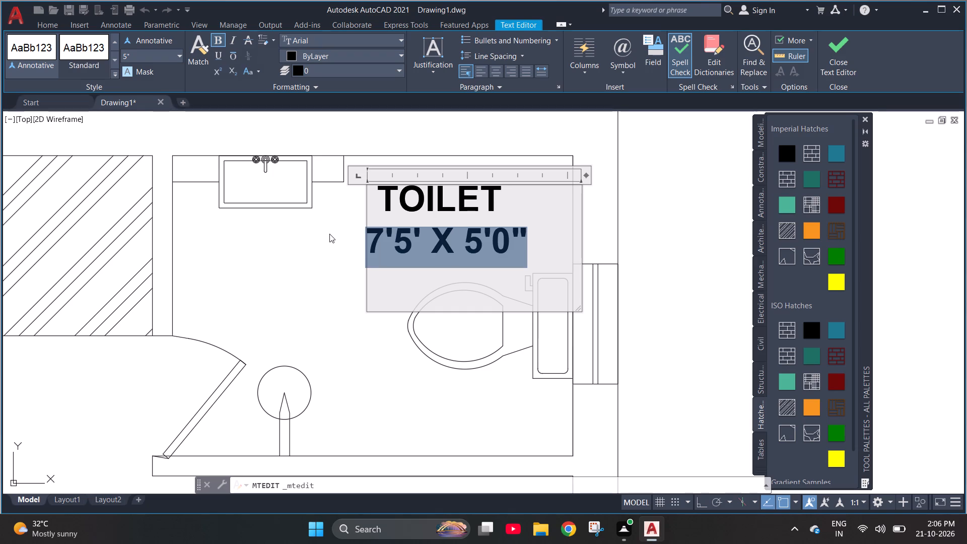
pyautogui.write('6\'9"X')
pyautogui.press('space')
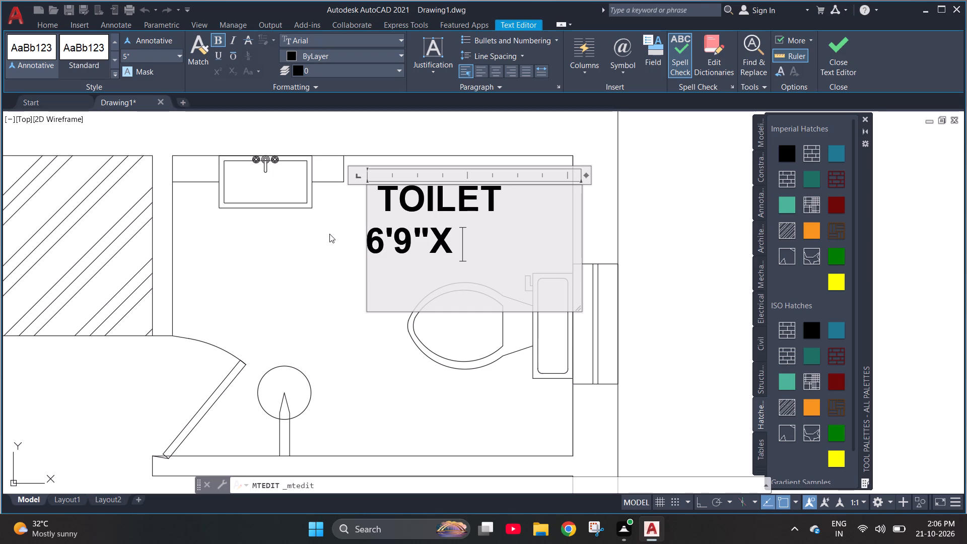
pyautogui.write("5'0")
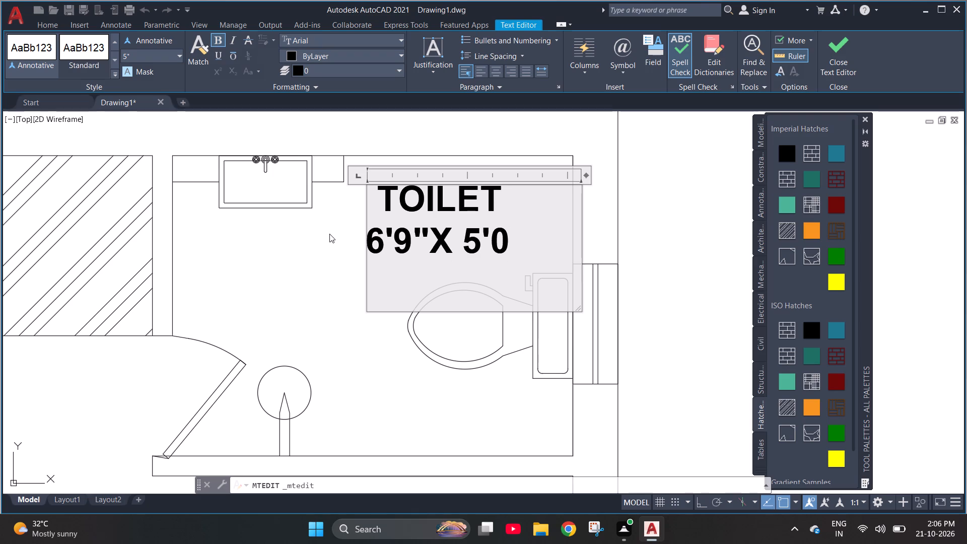
pyautogui.hotkey('shift', '"')
pyautogui.scroll(1, 329, 234)
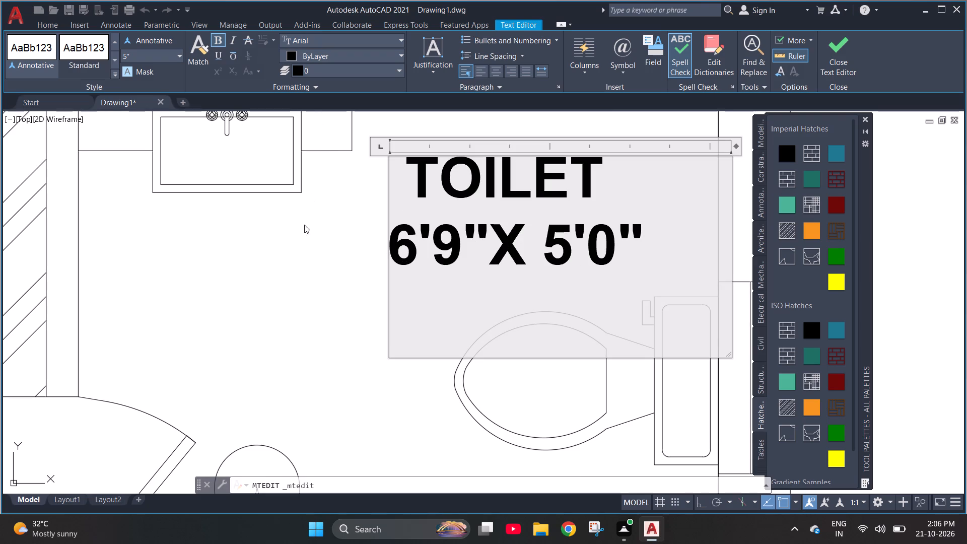
pyautogui.click(462, 251)
pyautogui.press('BackSpace')
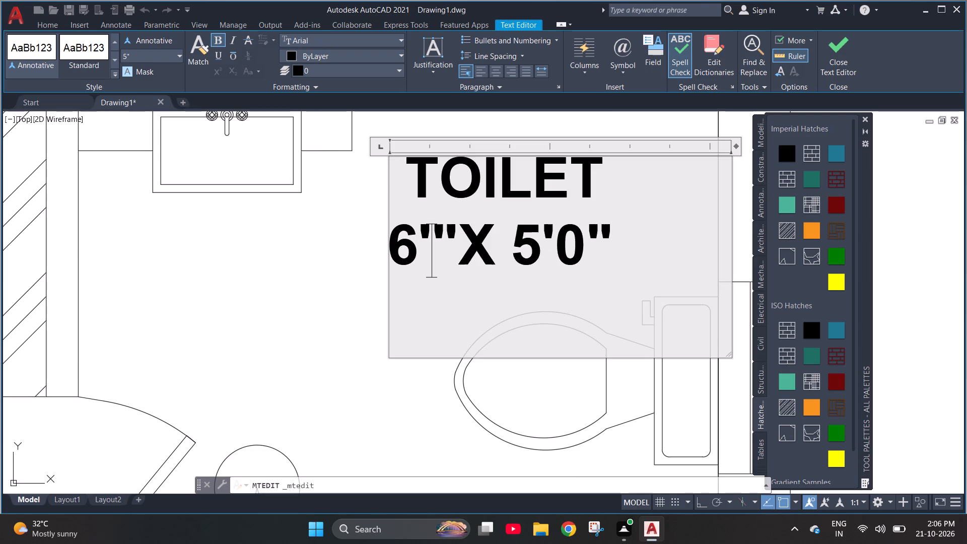
pyautogui.press('8')
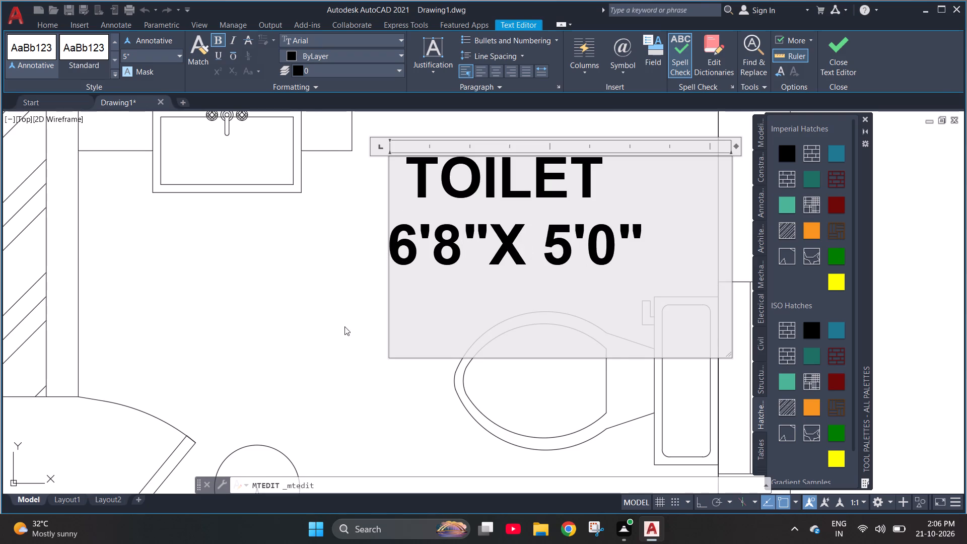
pyautogui.click(344, 326)
# Paste a copy of the TOILET label onto the left hatched area between the bathrooms and replace its text with DRESS.
pyautogui.scroll(-4, 453, 305)
pyautogui.scroll(-1, 482, 164)
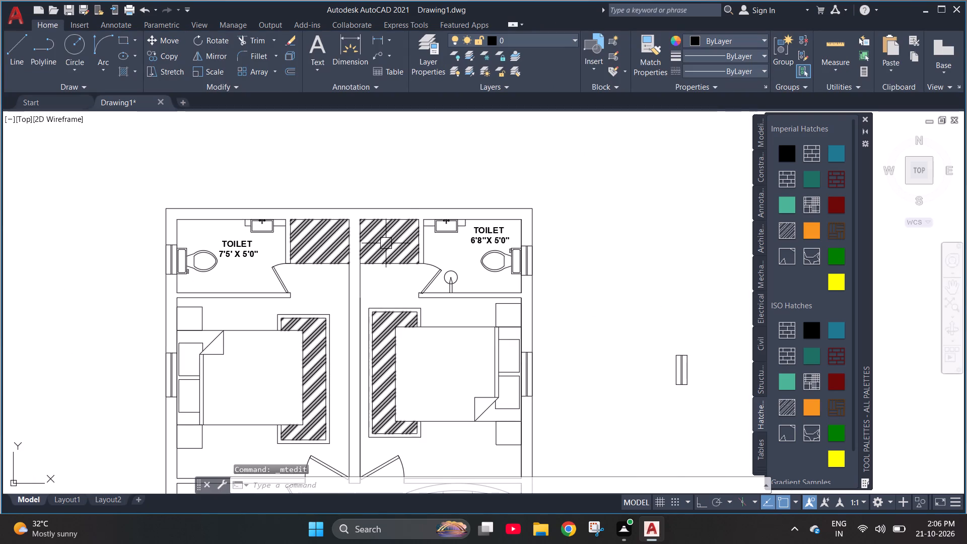
pyautogui.scroll(3, 319, 243)
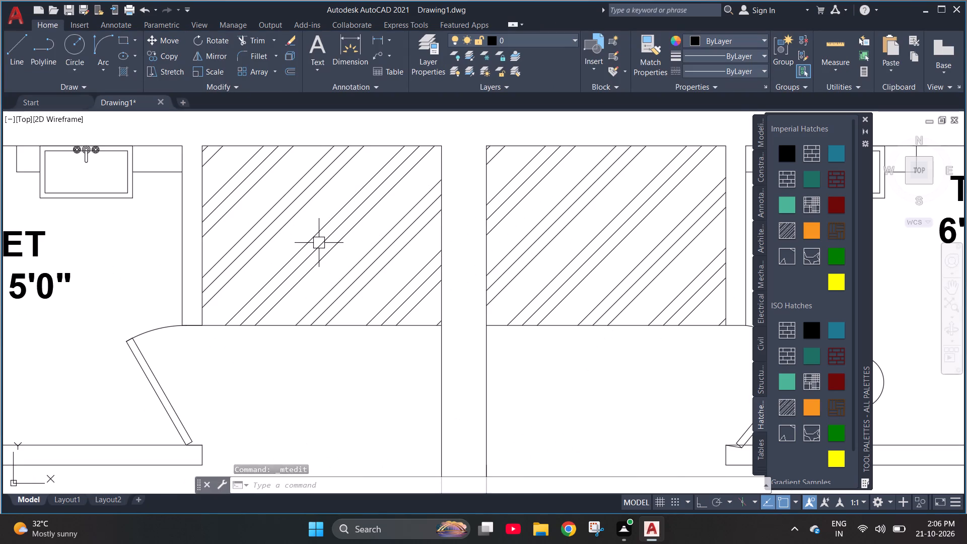
pyautogui.hotkey('ctrl', 'v')
pyautogui.click(259, 258)
pyautogui.tripleClick(283, 243)
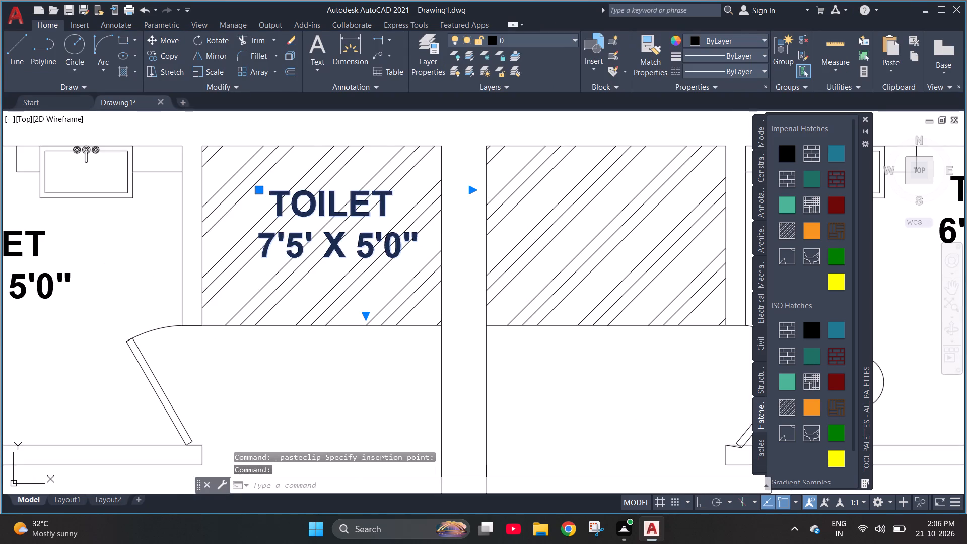
pyautogui.hotkey('ctrl', 'a')
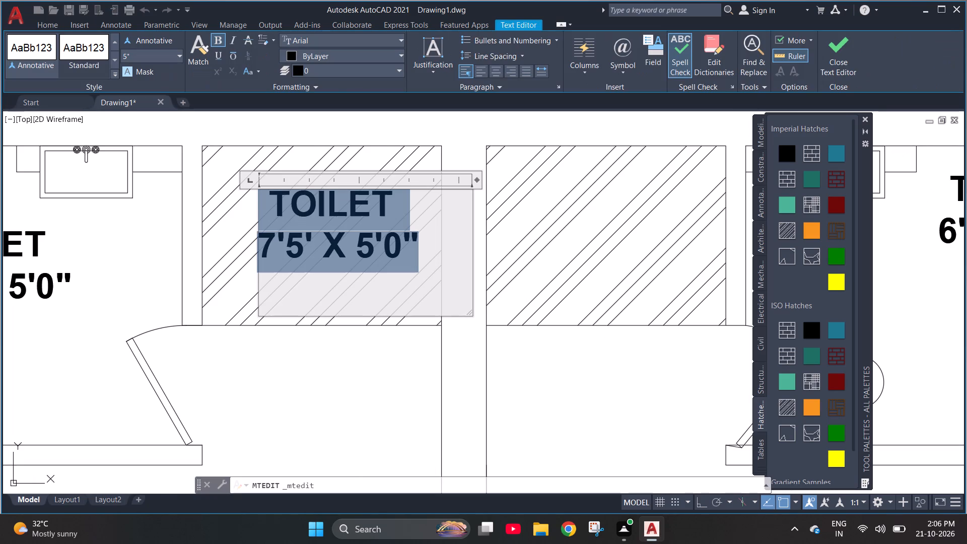
pyautogui.write('DRE')
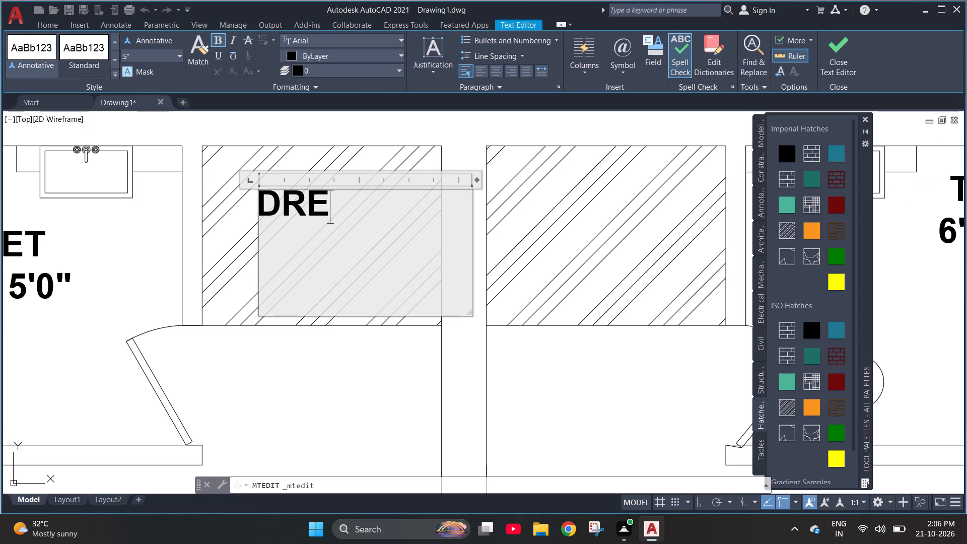
pyautogui.write('SS')
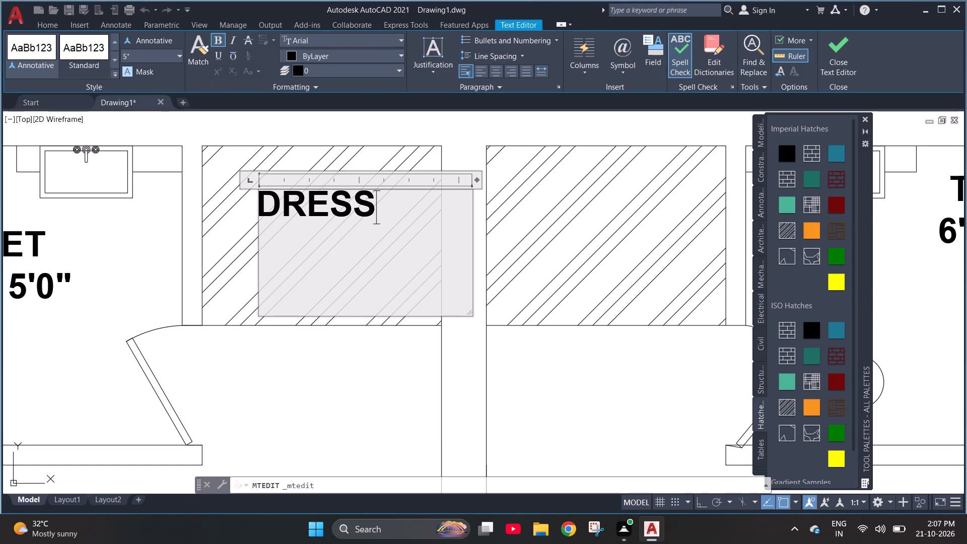
pyautogui.click(240, 251)
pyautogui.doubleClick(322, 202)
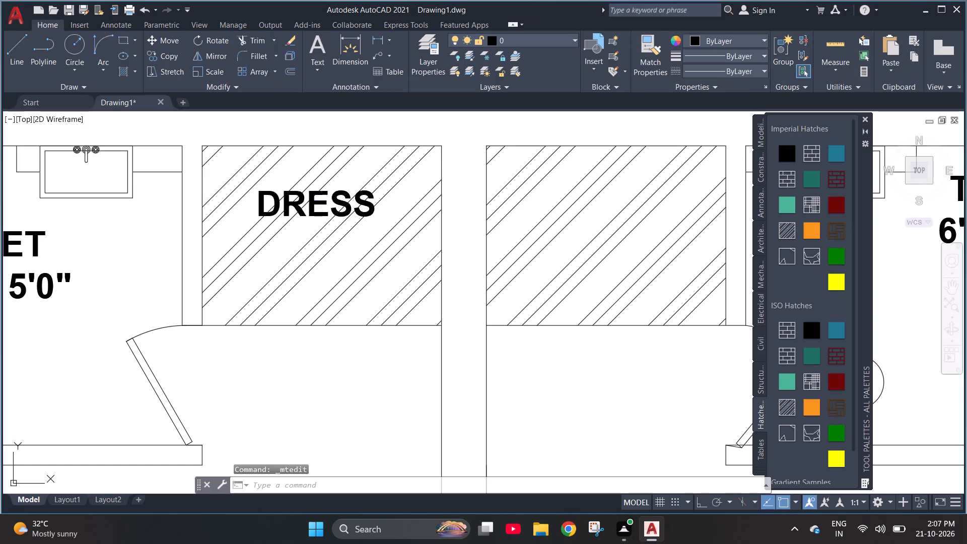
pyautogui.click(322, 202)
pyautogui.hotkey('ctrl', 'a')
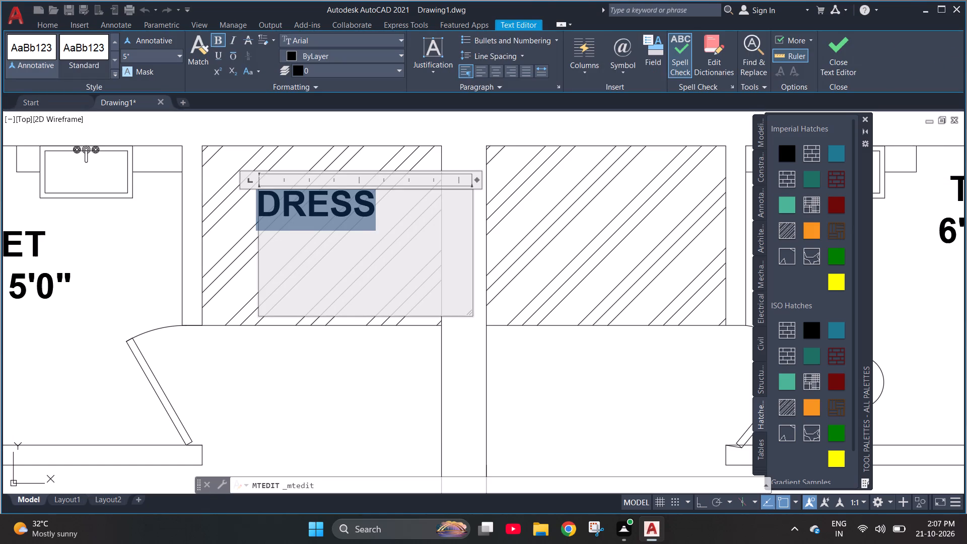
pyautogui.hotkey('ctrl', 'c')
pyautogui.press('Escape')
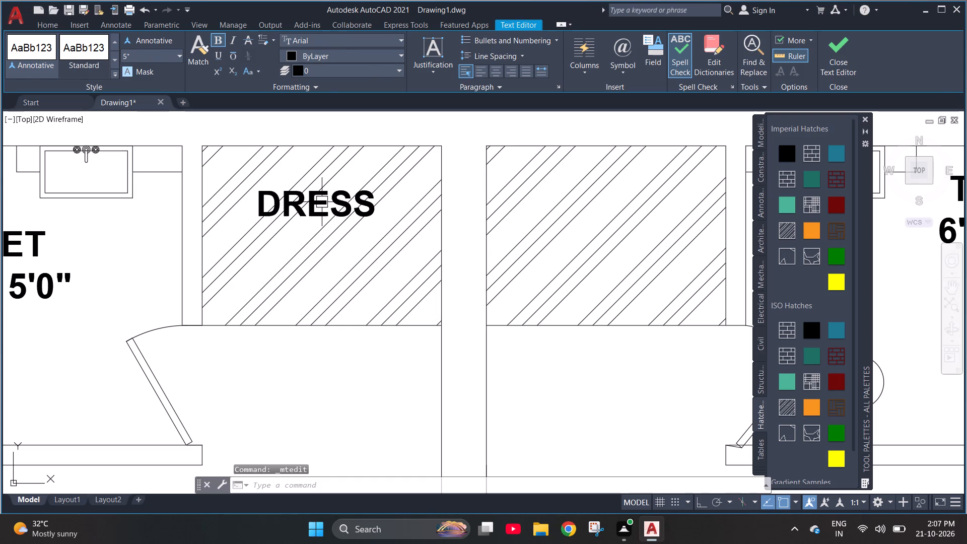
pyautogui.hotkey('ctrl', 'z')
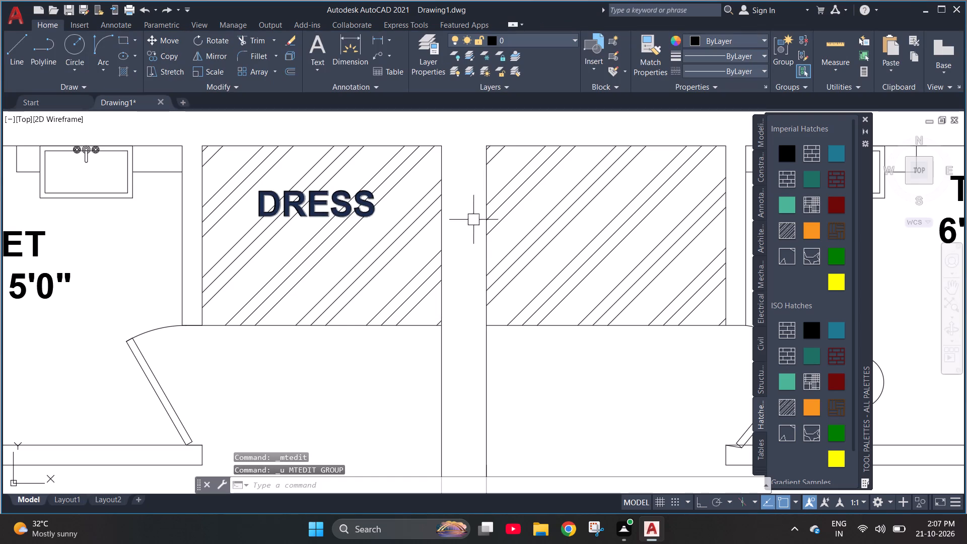
# Paste a copy of the DRESS label onto the right hatched dressing area and make its text bold.
pyautogui.hotkey('ctrl', 'v')
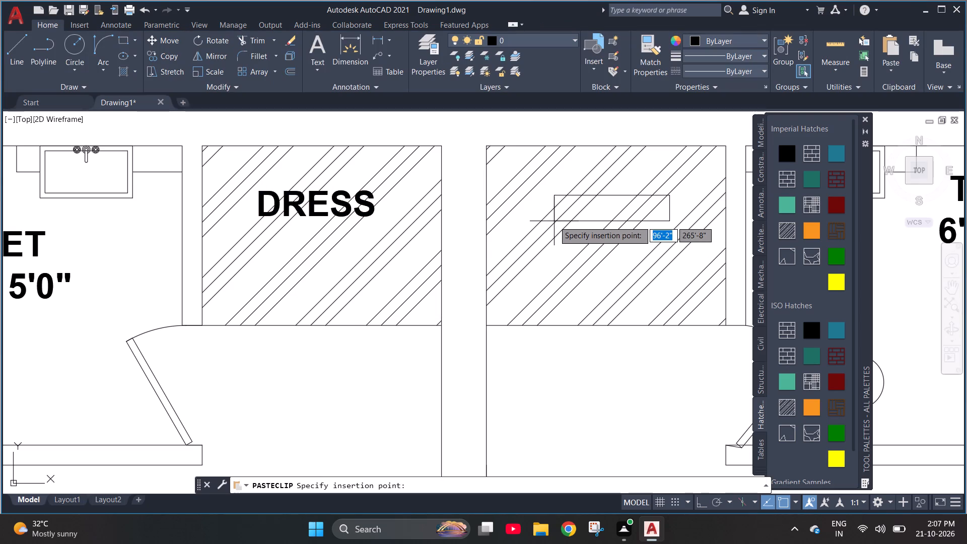
pyautogui.click(554, 221)
pyautogui.press('Escape')
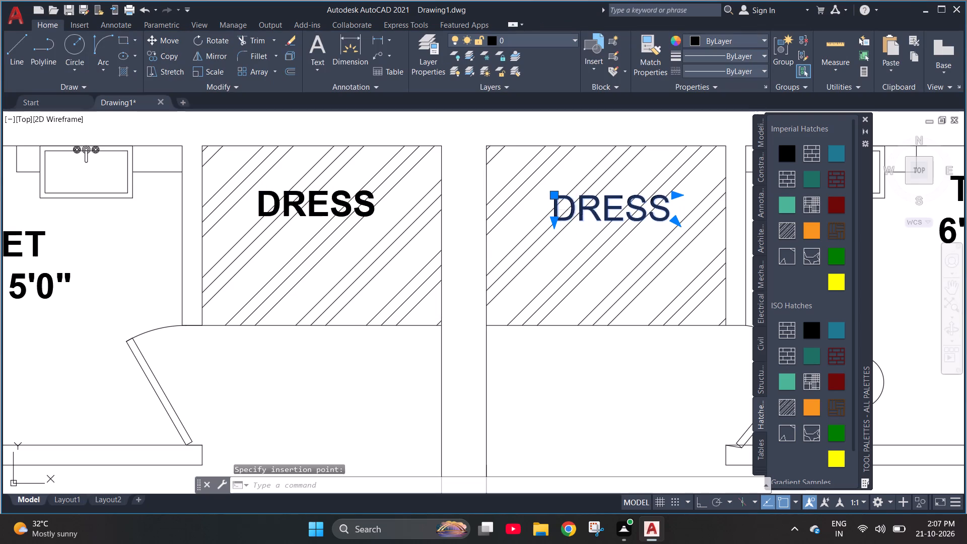
pyautogui.doubleClick(563, 201)
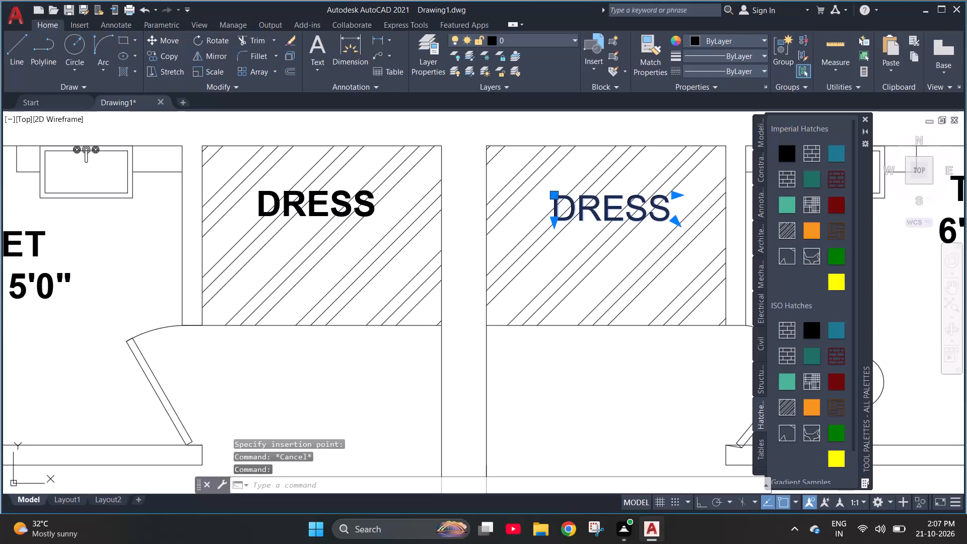
pyautogui.hotkey('ctrl', 'a')
pyautogui.hotkey('ctrl', 'b')
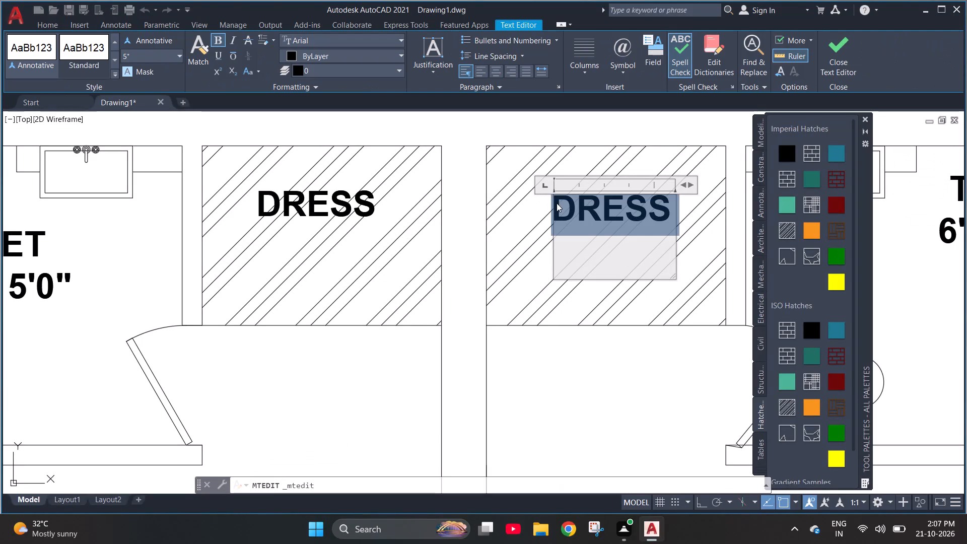
pyautogui.click(510, 219)
# Paste another DRESS label onto the left bedroom's bed and replace its text with BED ROOM and the size line 11'9"X 12'4".
pyautogui.scroll(-1, 499, 220)
pyautogui.scroll(-2, 341, 181)
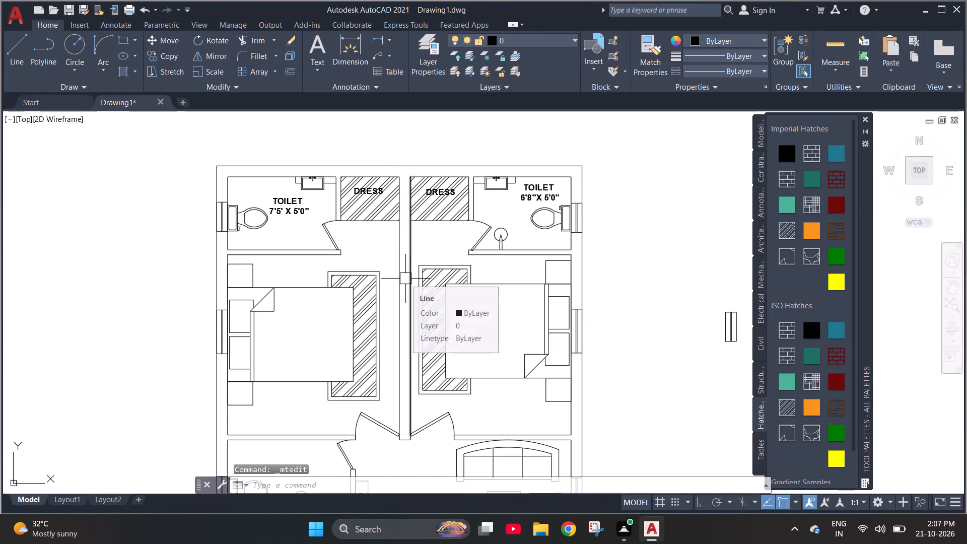
pyautogui.scroll(1, 290, 412)
pyautogui.hotkey('ctrl', 'v')
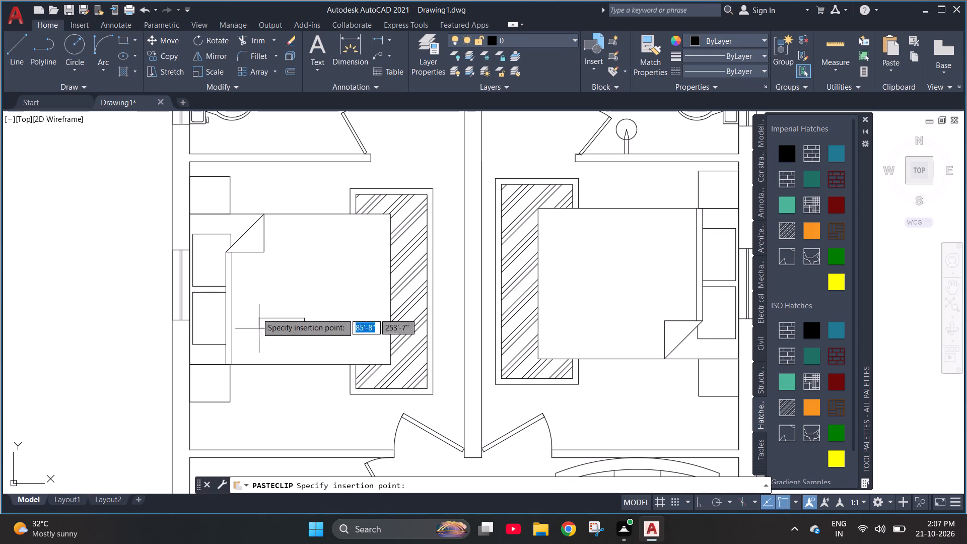
pyautogui.click(269, 260)
pyautogui.tripleClick(284, 249)
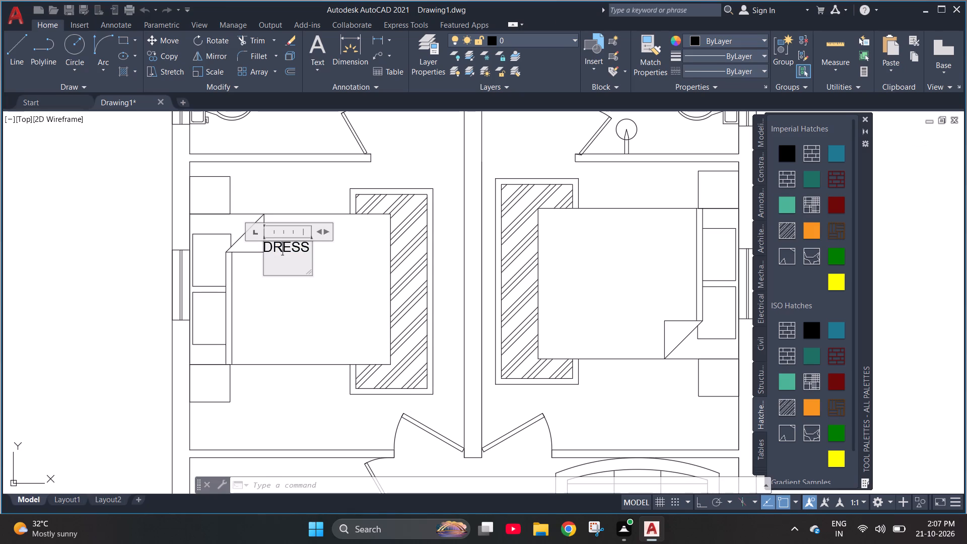
pyautogui.hotkey('shift', 'a')
pyautogui.hotkey('ctrl', 'a')
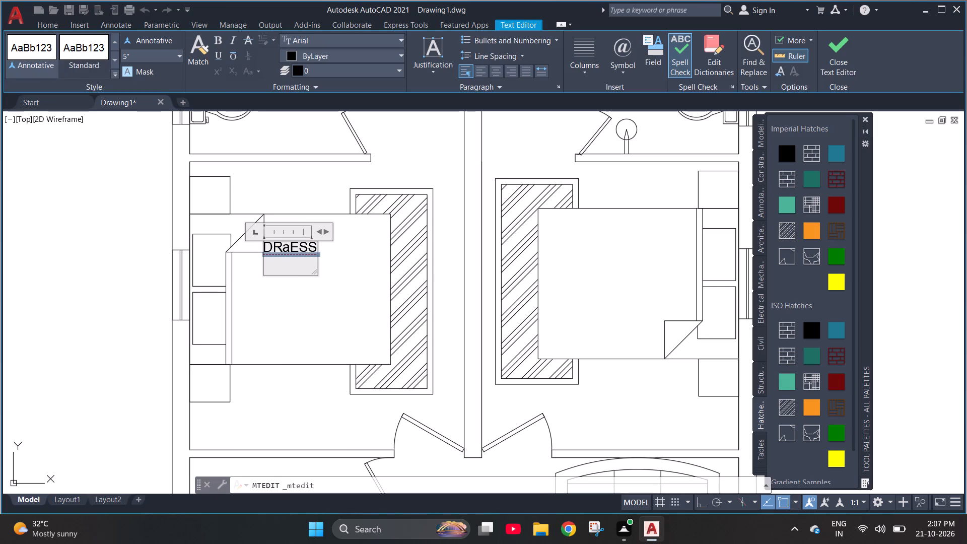
pyautogui.write('BED ROOM')
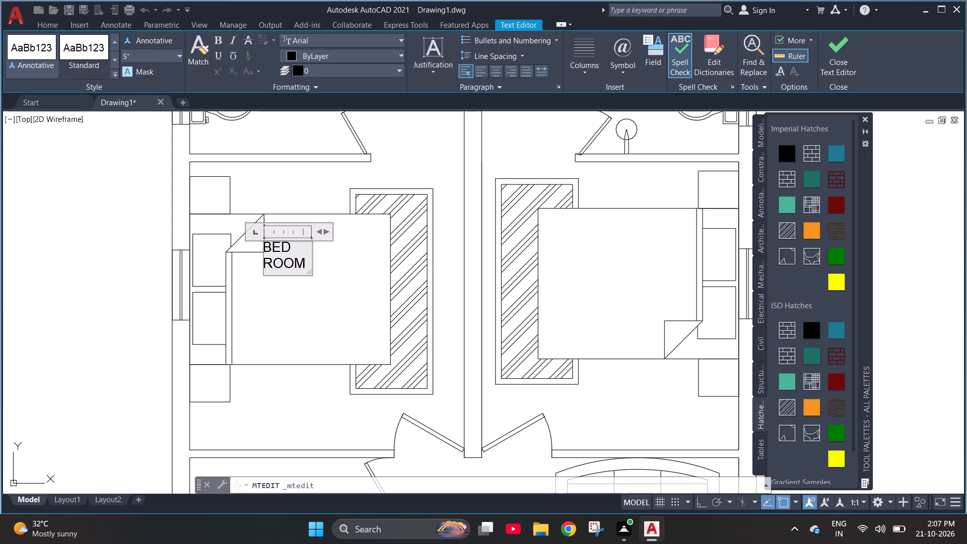
pyautogui.press('Return')
pyautogui.write("11'")
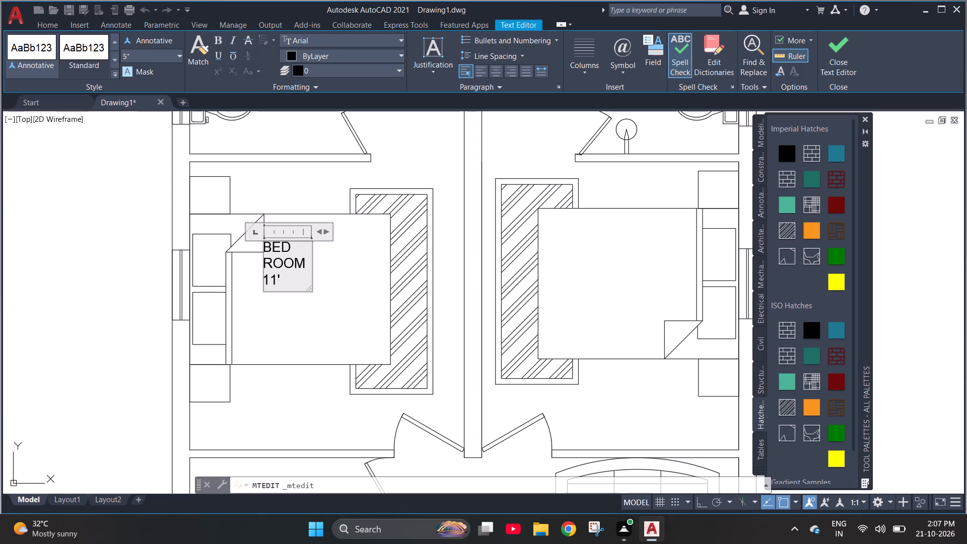
pyautogui.write('9"X 12\'')
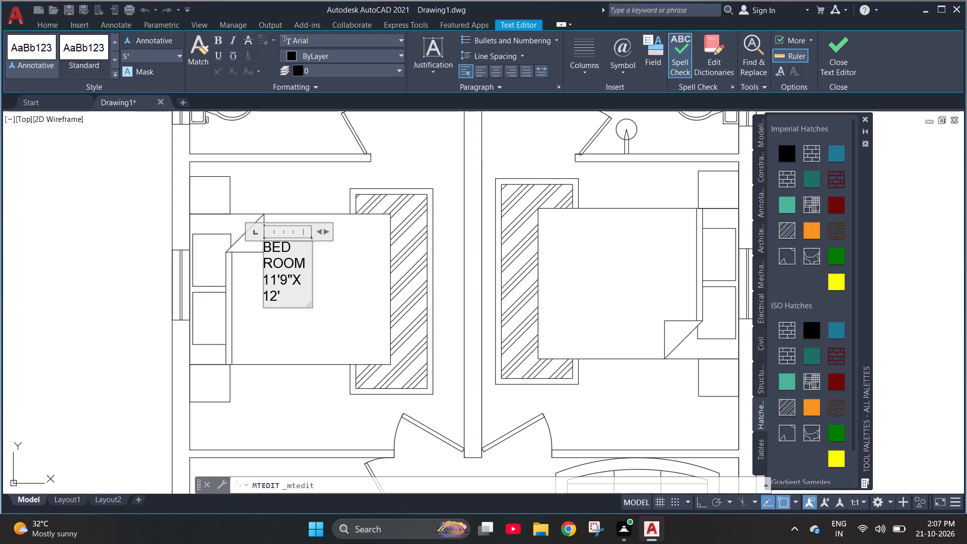
pyautogui.write('4"')
# Make the BED ROOM label bold and widen its text box so the name and size each fit on one line.
pyautogui.hotkey('ctrl', 'a')
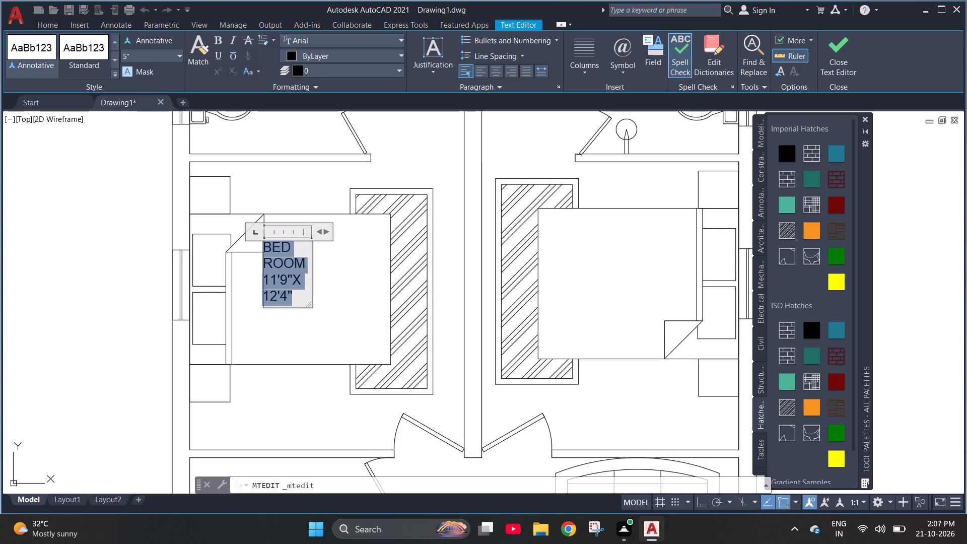
pyautogui.hotkey('ctrl', 'b')
pyautogui.moveTo(311, 308); pyautogui.dragTo(315, 310)
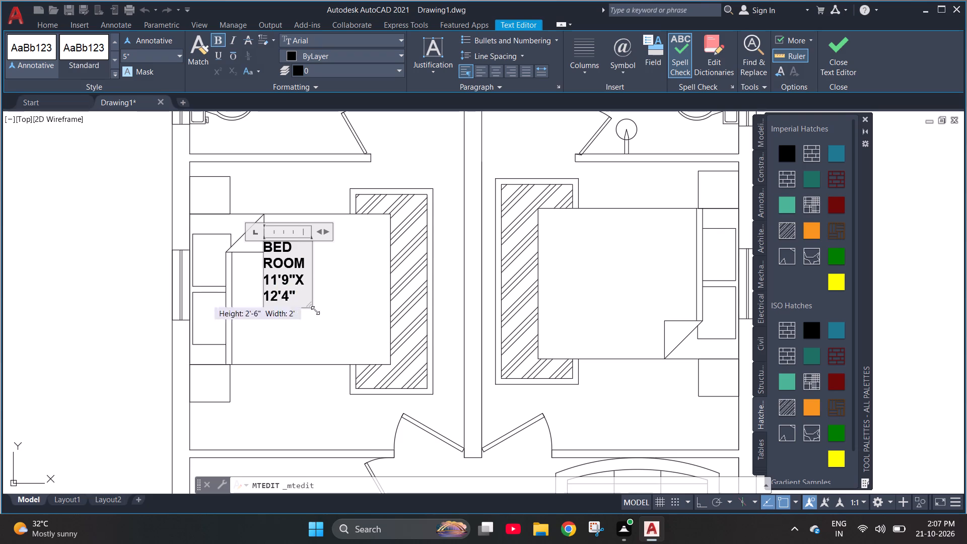
pyautogui.moveTo(315, 310); pyautogui.dragTo(377, 337)
pyautogui.moveTo(295, 228); pyautogui.dragTo(278, 275)
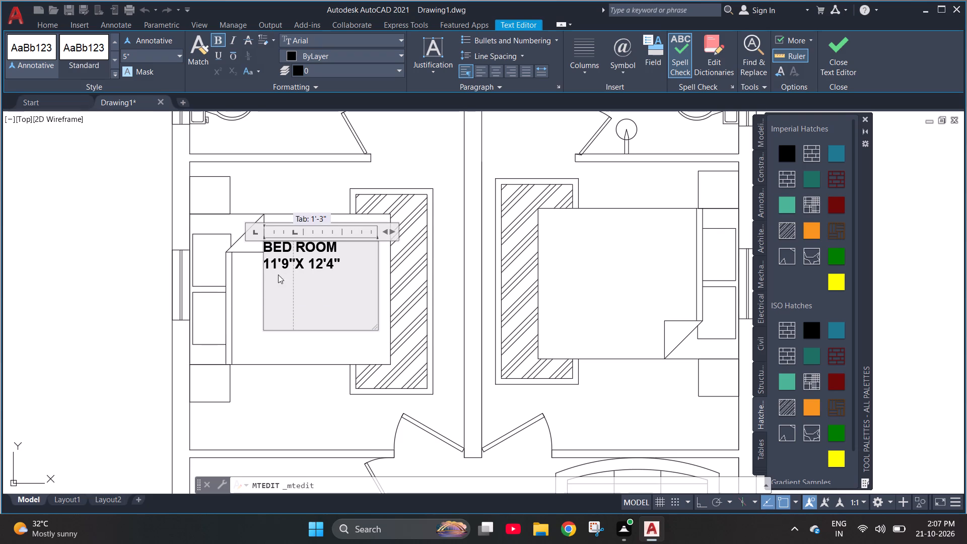
pyautogui.moveTo(278, 275); pyautogui.dragTo(276, 287)
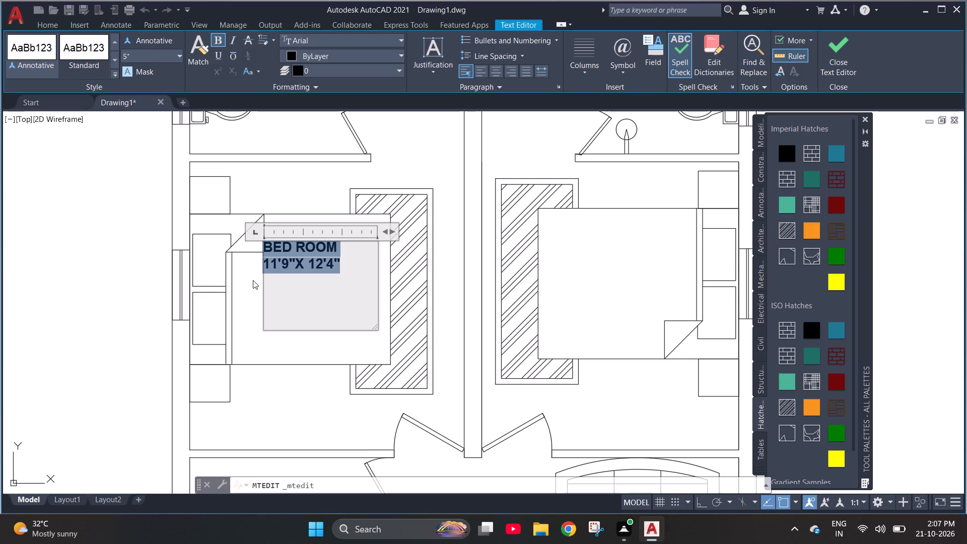
pyautogui.click(276, 222)
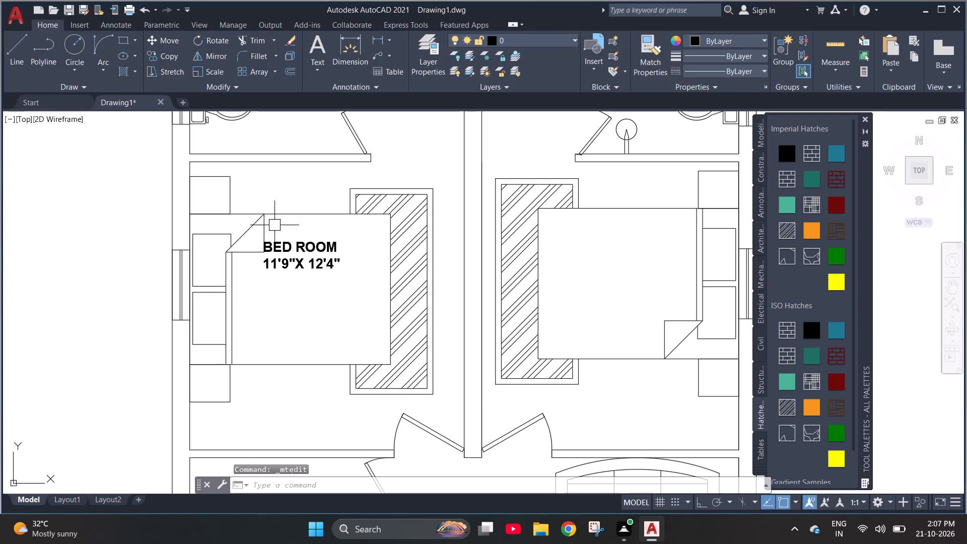
# Rotate the BED ROOM label 90° to read vertically and move it down to the middle of the left bed.
pyautogui.click(260, 251)
pyautogui.rightClick(264, 242)
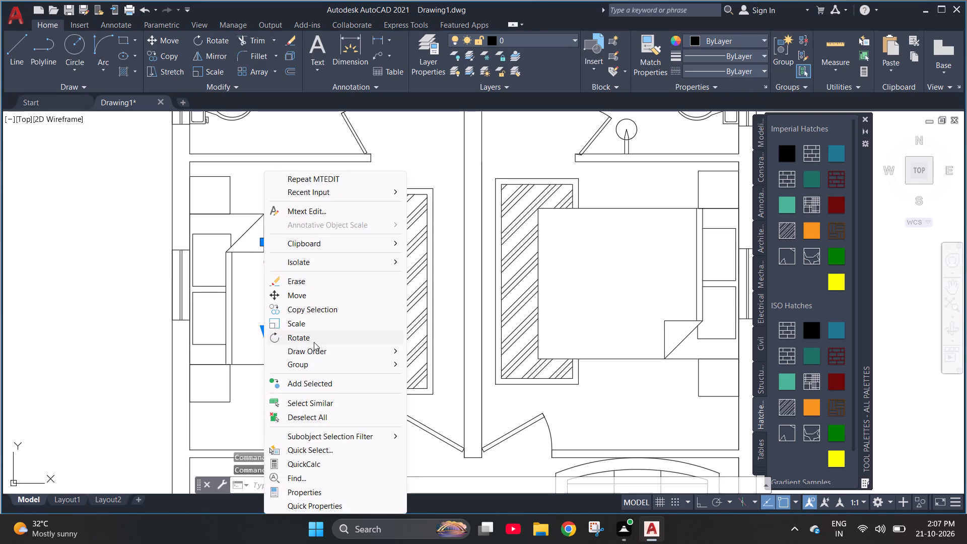
pyautogui.click(315, 336)
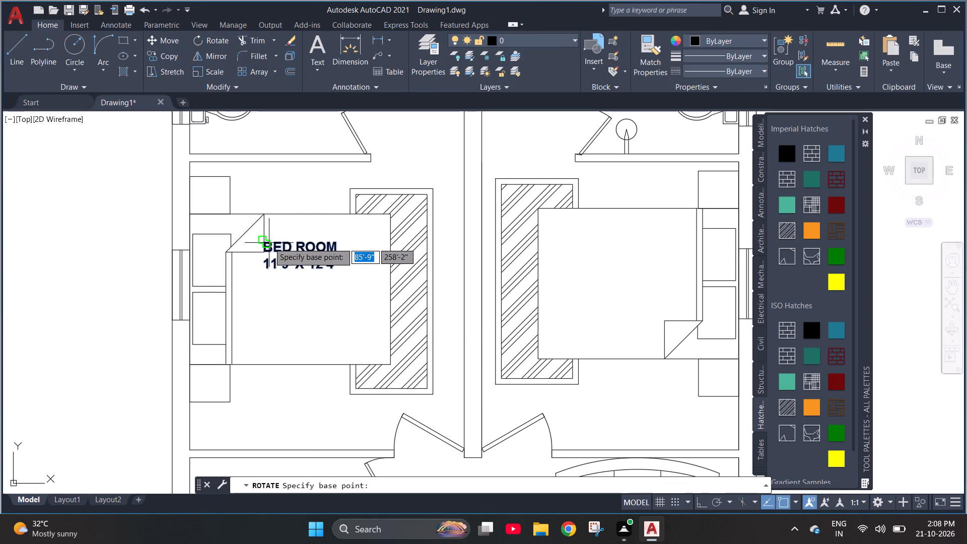
pyautogui.click(264, 243)
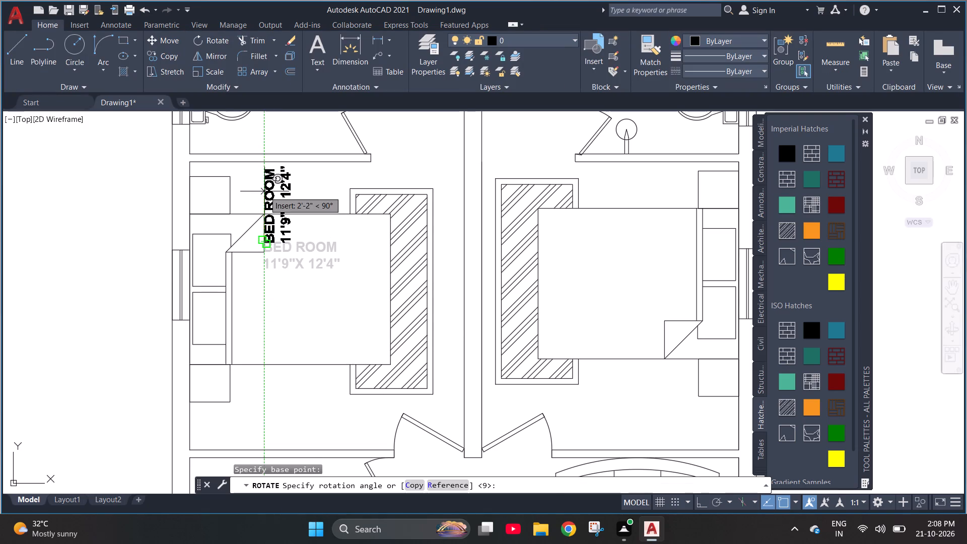
pyautogui.click(264, 191)
pyautogui.click(265, 226)
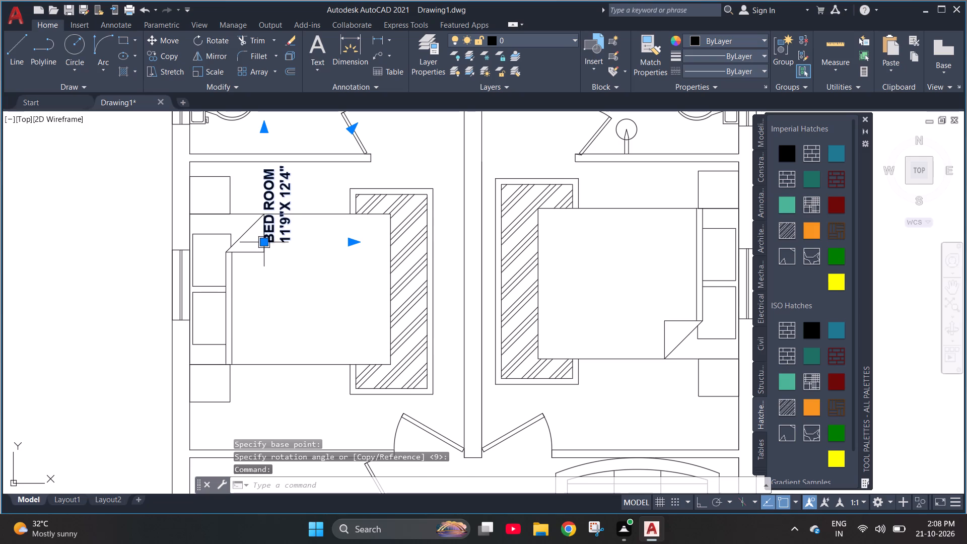
pyautogui.click(265, 243)
pyautogui.click(277, 327)
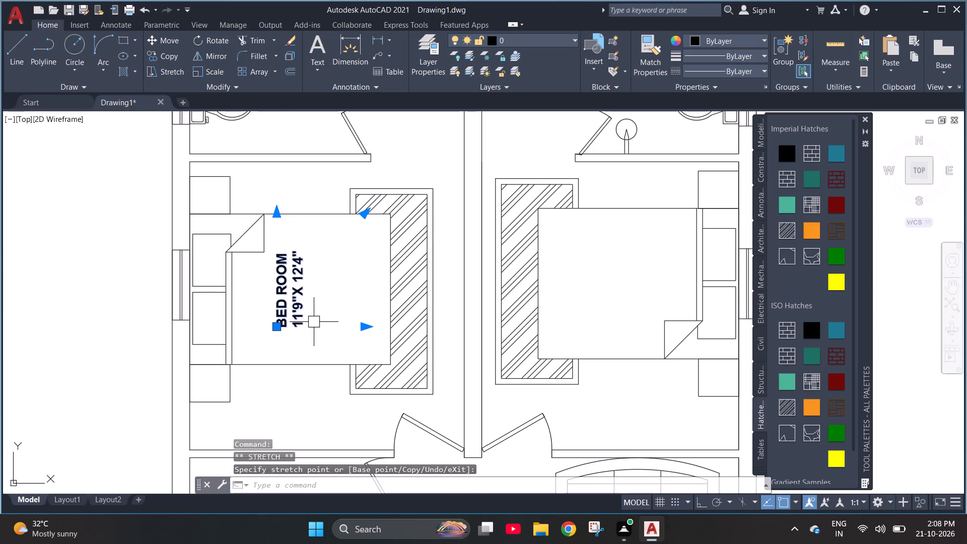
# Copy the vertical BED ROOM label onto the bed in the right bedroom.
pyautogui.hotkey('ctrl', 'c')
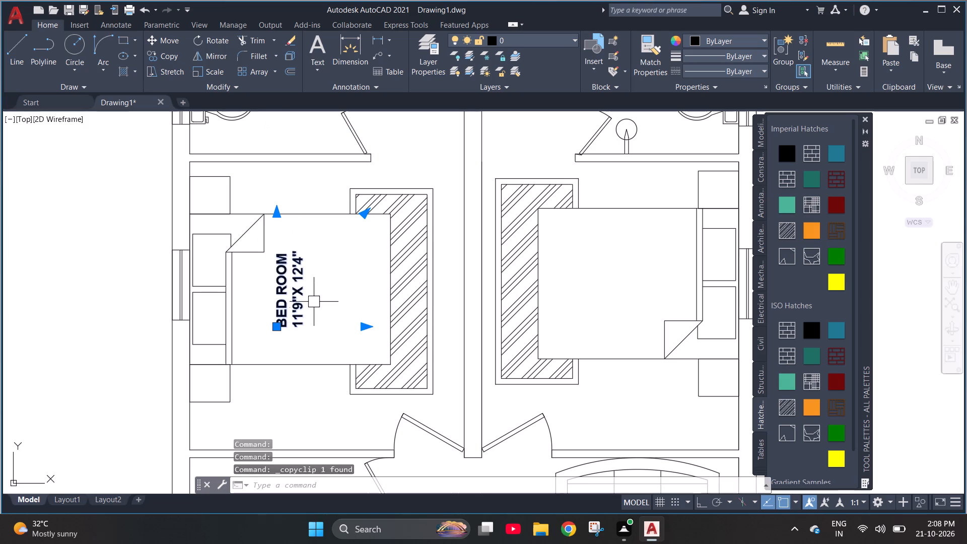
pyautogui.hotkey('ctrl', 'v')
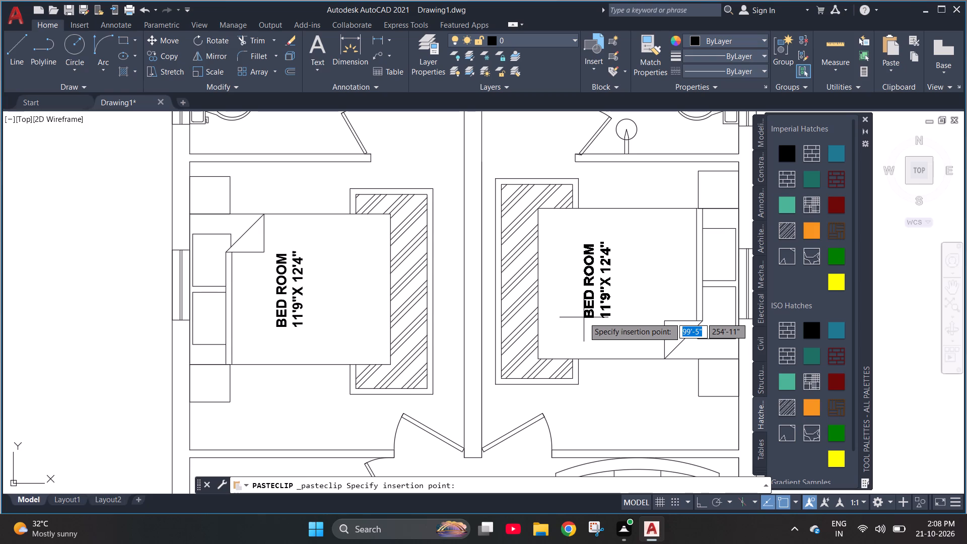
pyautogui.click(584, 305)
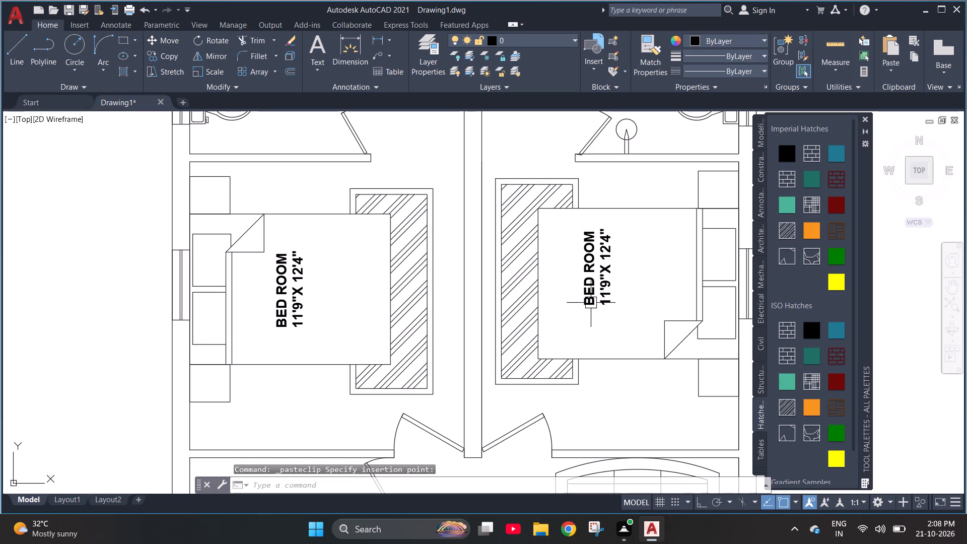
# Change the size line of the right bedroom's label to 11' X 12'4".
pyautogui.doubleClick(601, 298)
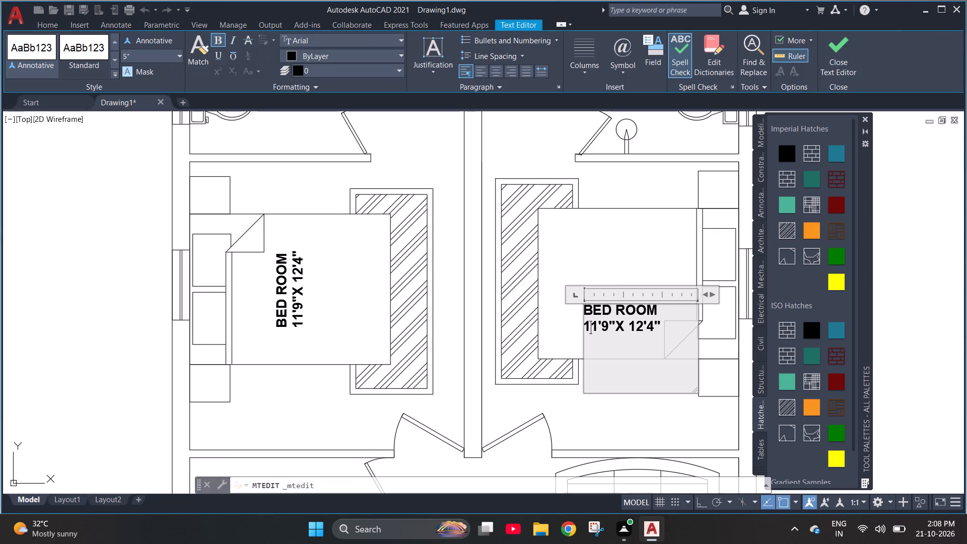
pyautogui.click(613, 321)
pyautogui.press('BackSpace')
pyautogui.press('BackSpace')
pyautogui.press('BackSpace')
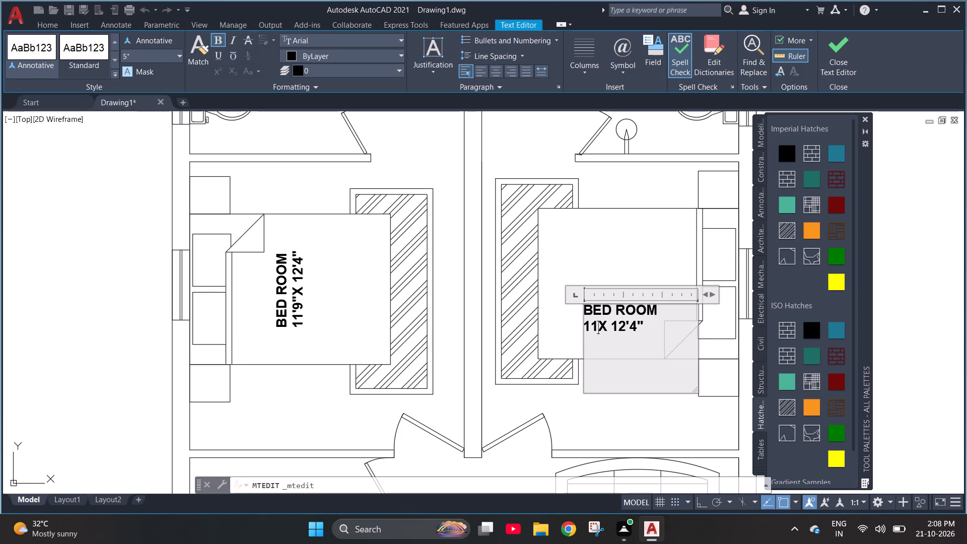
pyautogui.press("'")
pyautogui.press('space')
pyautogui.press('Escape')
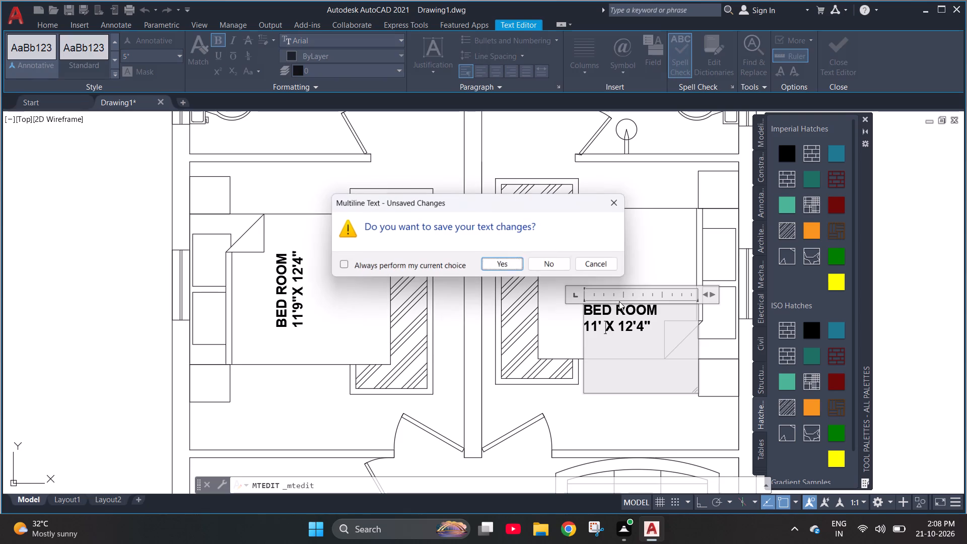
pyautogui.click(612, 201)
pyautogui.doubleClick(602, 265)
# Copy the text of the upper-left toilet's label and paste it into the toilet below the left bedroom.
pyautogui.scroll(-1, 626, 288)
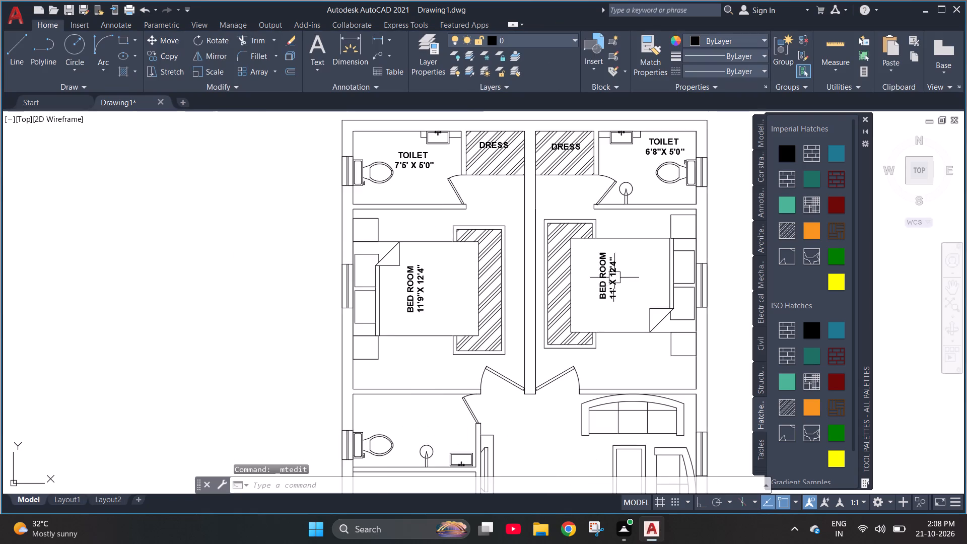
pyautogui.scroll(-1, 576, 270)
pyautogui.scroll(2, 485, 434)
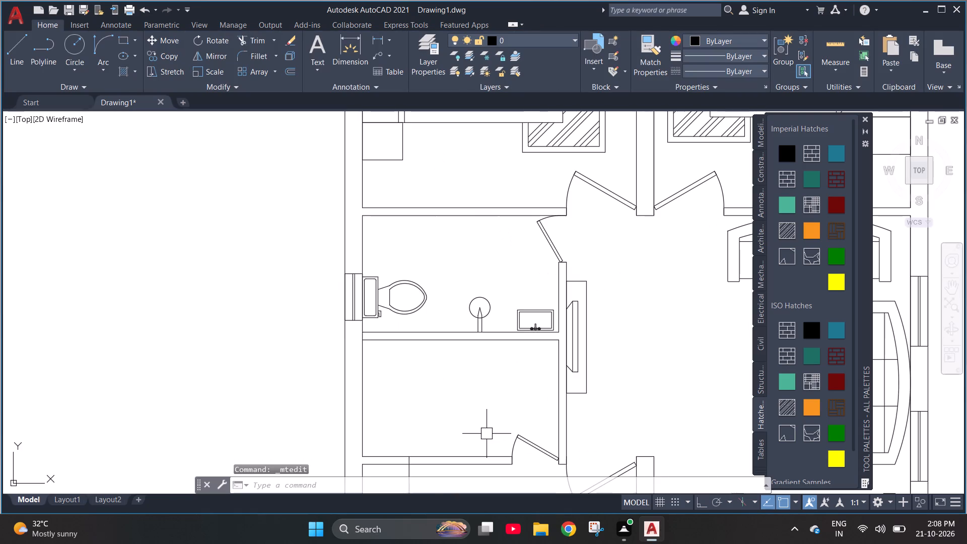
pyautogui.scroll(-2, 487, 434)
pyautogui.doubleClick(473, 202)
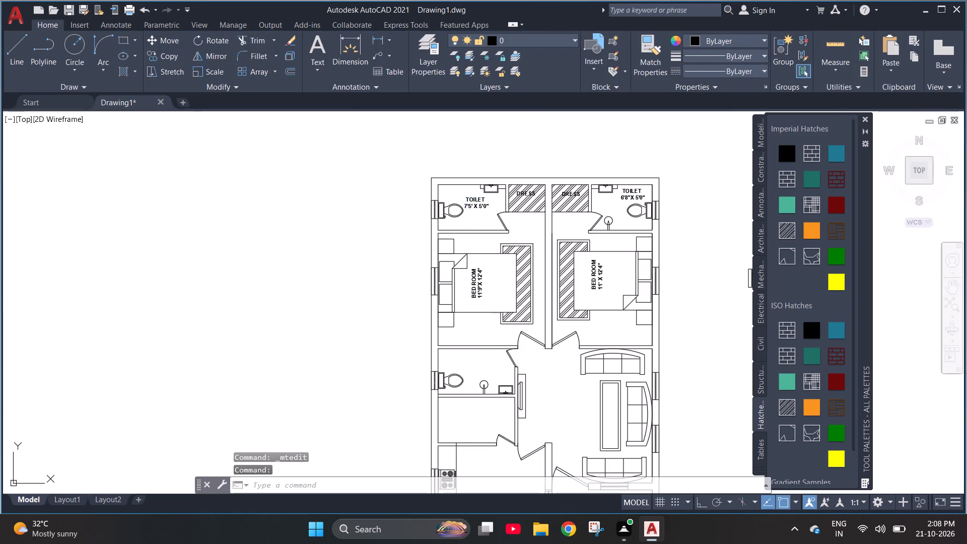
pyautogui.hotkey('ctrl', 'a')
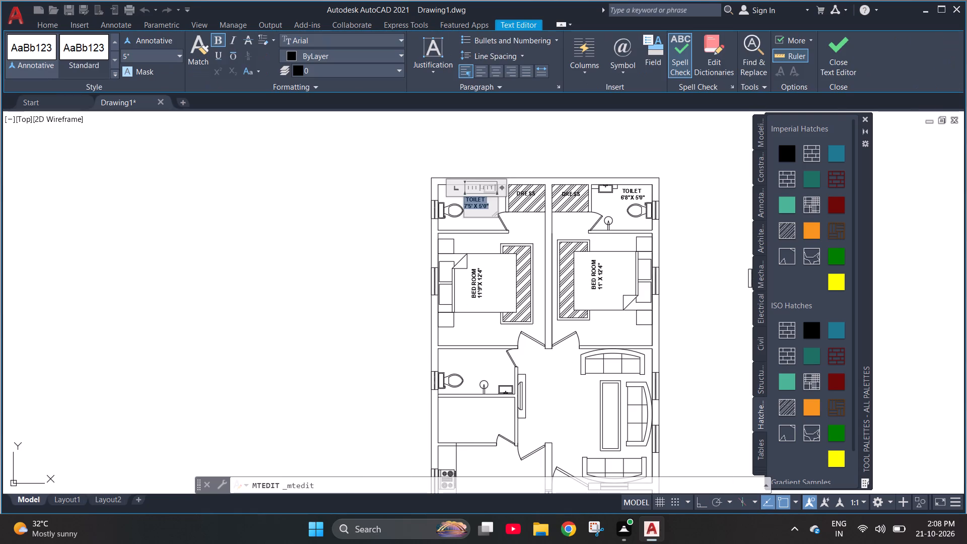
pyautogui.hotkey('ctrl', 'b')
pyautogui.hotkey('ctrl', 'b')
pyautogui.hotkey('ctrl', 'c')
pyautogui.press('Escape')
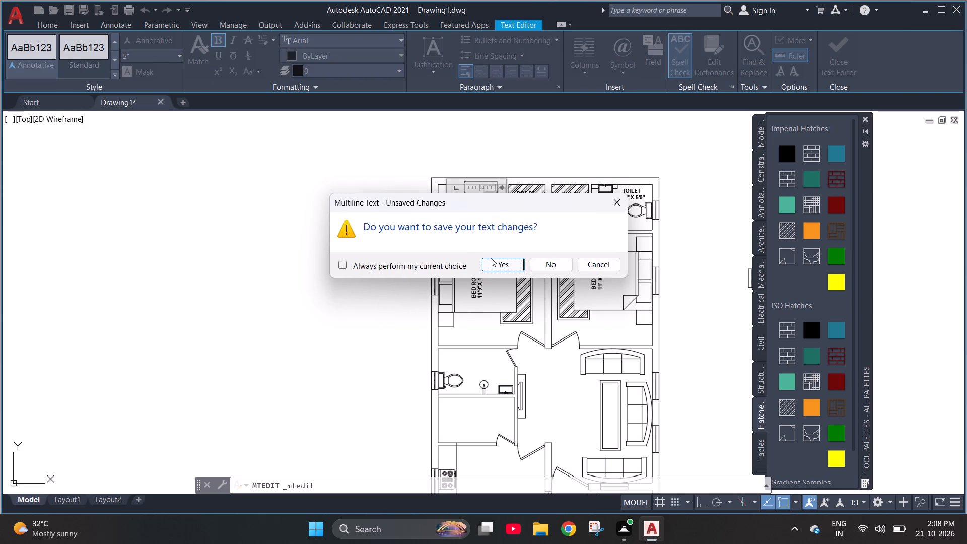
pyautogui.click(491, 258)
pyautogui.scroll(2, 477, 386)
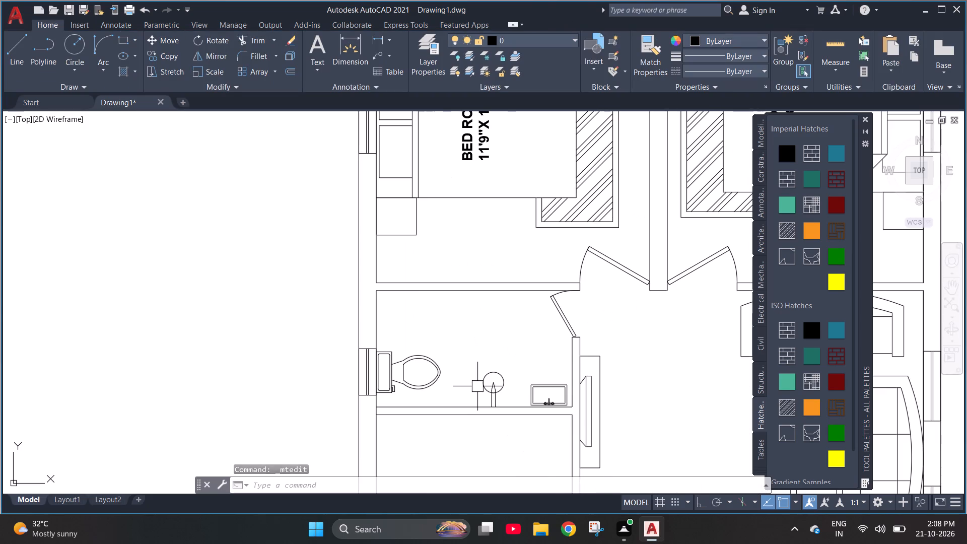
pyautogui.hotkey('ctrl', 'v')
pyautogui.click(442, 332)
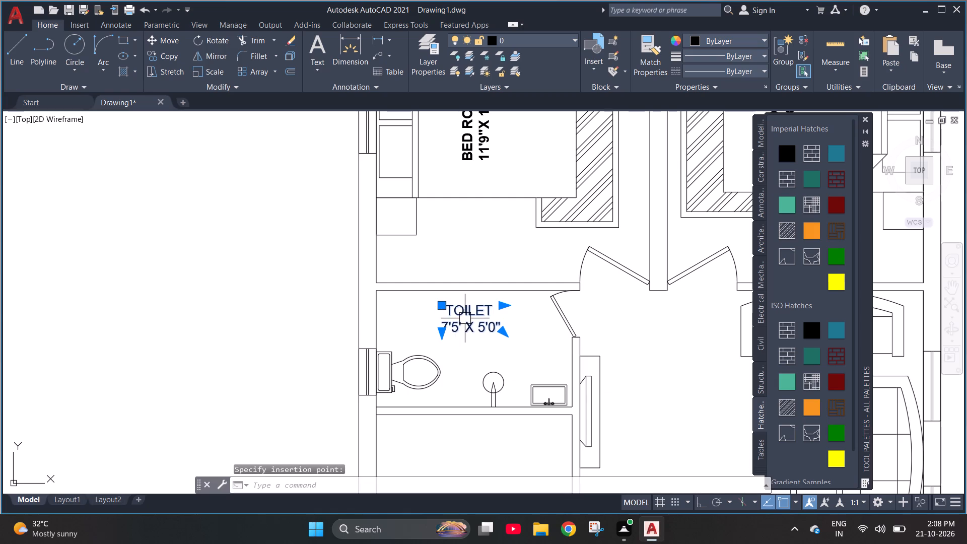
# Change the size line of the lower toilet's label to 7' X 5'0" and make the whole label bold.
pyautogui.doubleClick(465, 318)
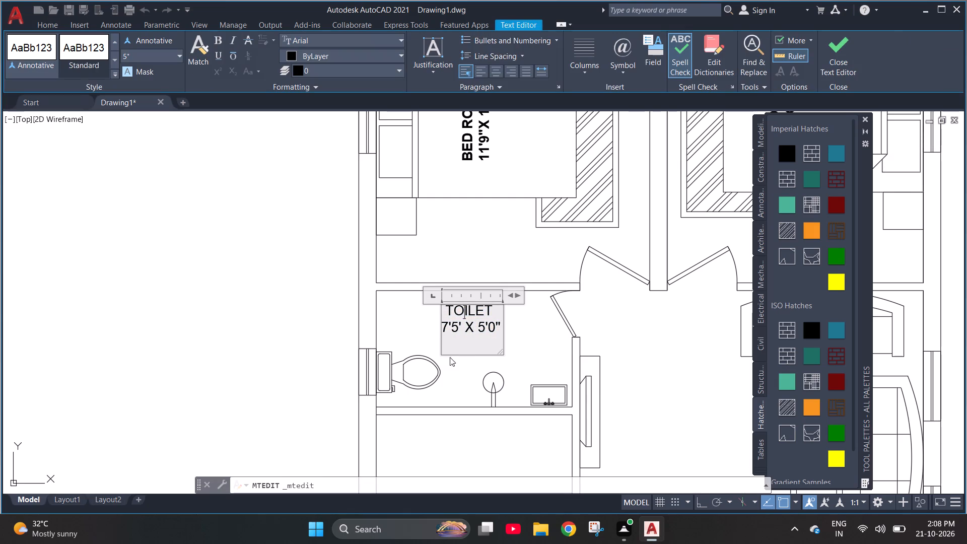
pyautogui.click(462, 330)
pyautogui.press('BackSpace')
pyautogui.press('BackSpace')
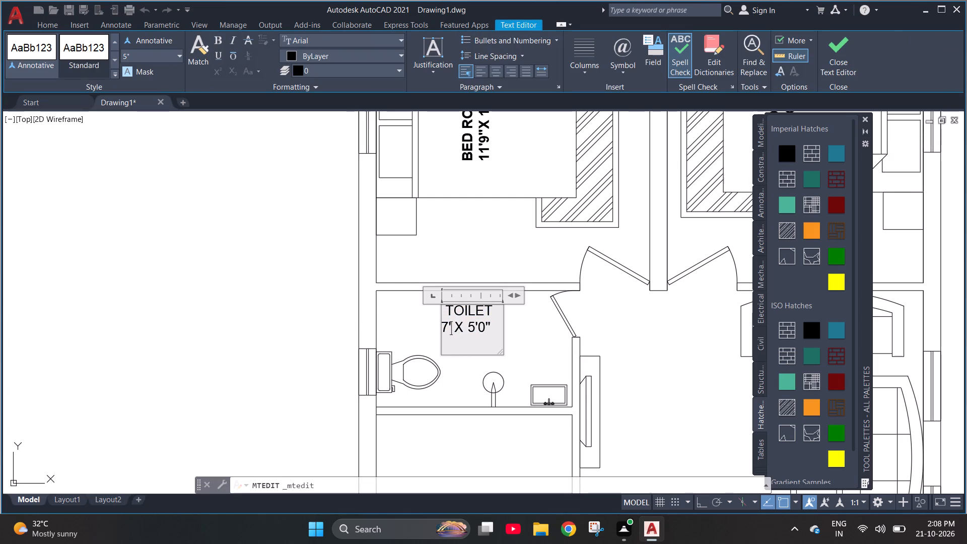
pyautogui.hotkey('ctrl', 'a')
pyautogui.hotkey('ctrl', 'b')
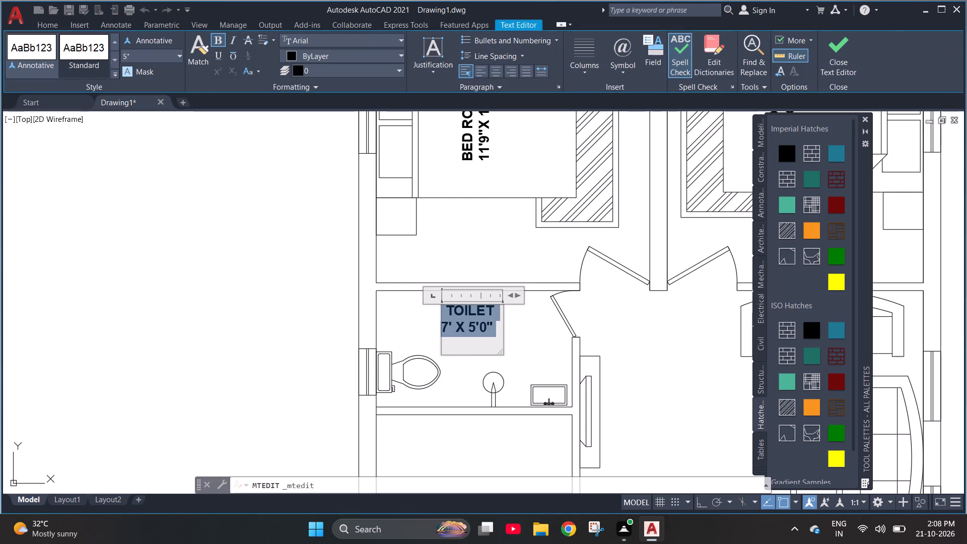
pyautogui.click(509, 349)
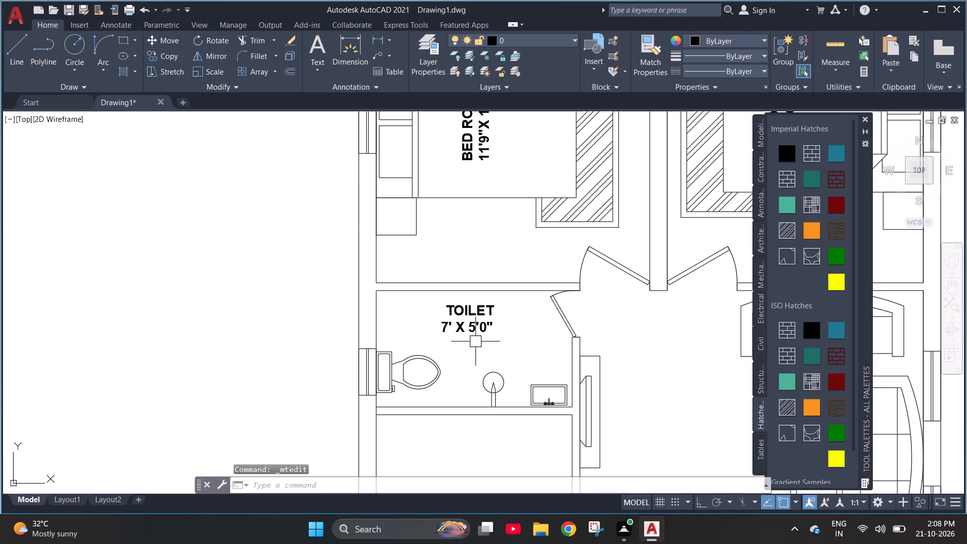
# Copy the bold TOILET label into the empty room directly below the lower toilet.
pyautogui.click(477, 325)
pyautogui.hotkey('ctrl', 'c')
pyautogui.scroll(-2, 386, 225)
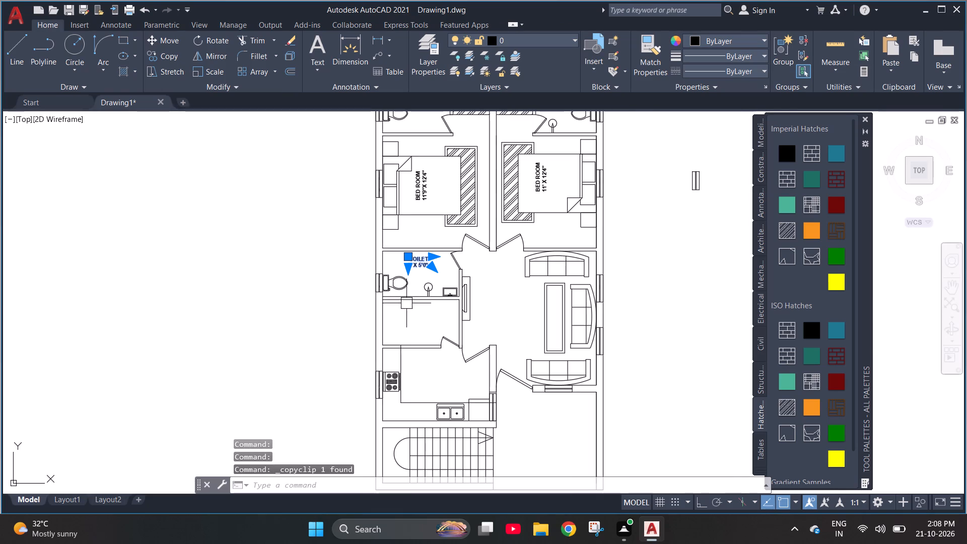
pyautogui.scroll(2, 409, 343)
pyautogui.hotkey('ctrl', 'v')
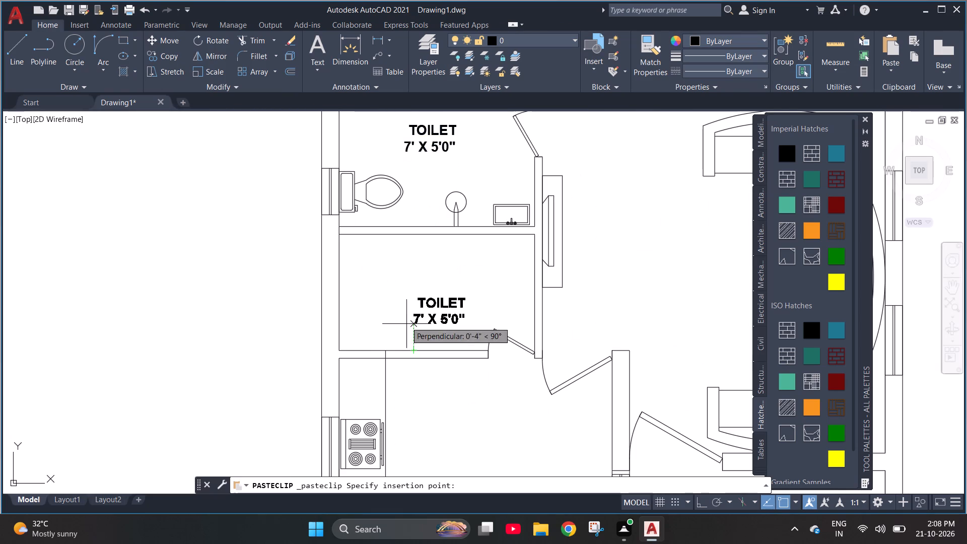
pyautogui.click(395, 284)
# Rename the copied label WASH AREA, keeping its size line, and widen its text box so the name fits on one line.
pyautogui.doubleClick(411, 280)
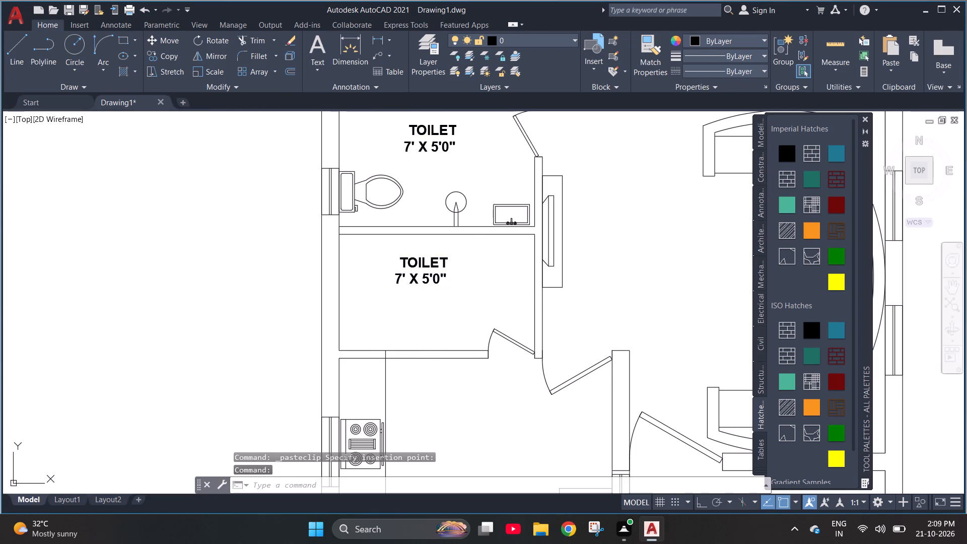
pyautogui.click(420, 257)
pyautogui.moveTo(450, 263); pyautogui.dragTo(359, 264)
pyautogui.write('WA')
pyautogui.write('SH AREA')
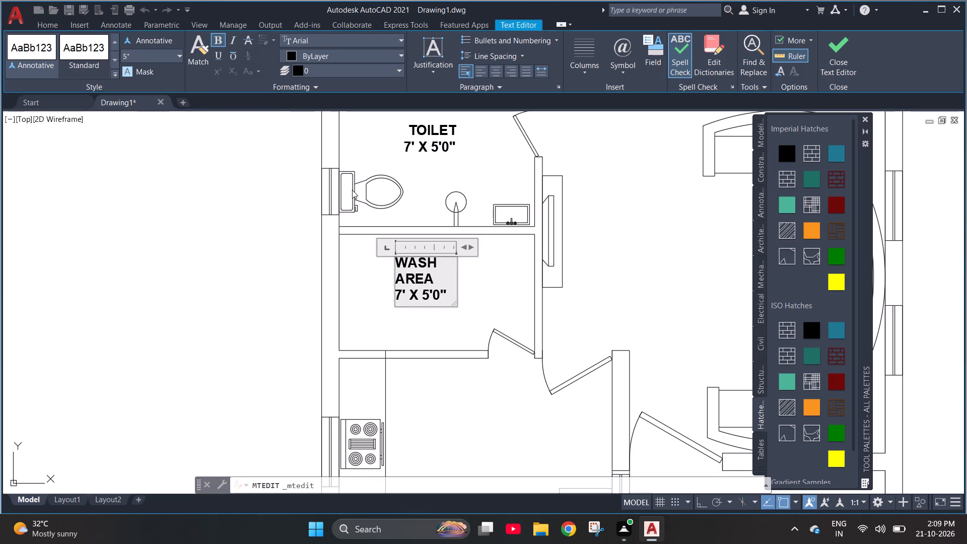
pyautogui.moveTo(456, 305); pyautogui.dragTo(511, 319)
pyautogui.click(394, 276)
pyautogui.press('space')
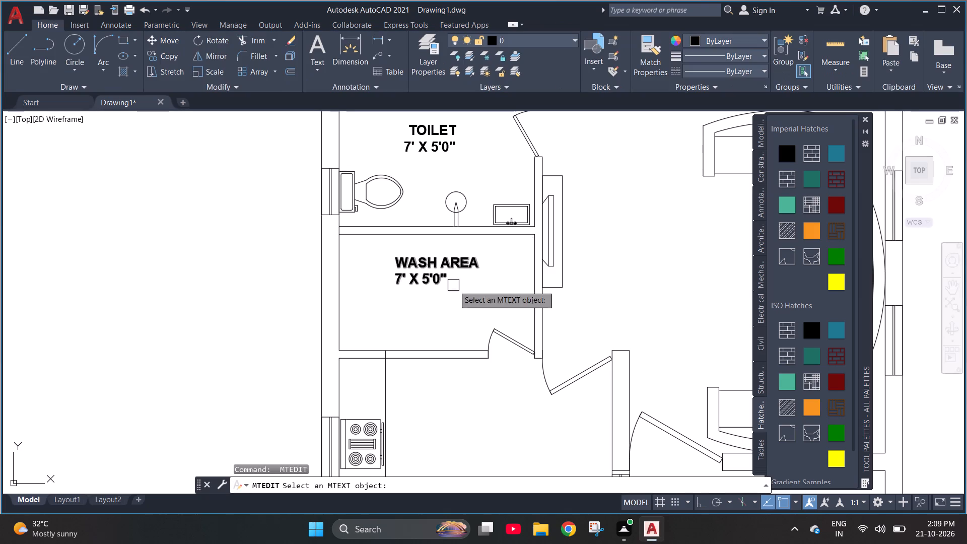
pyautogui.press('Escape')
# Paste another copy of the TOILET label into the kitchen, in the floor area between the stove and the sink.
pyautogui.scroll(-3, 339, 295)
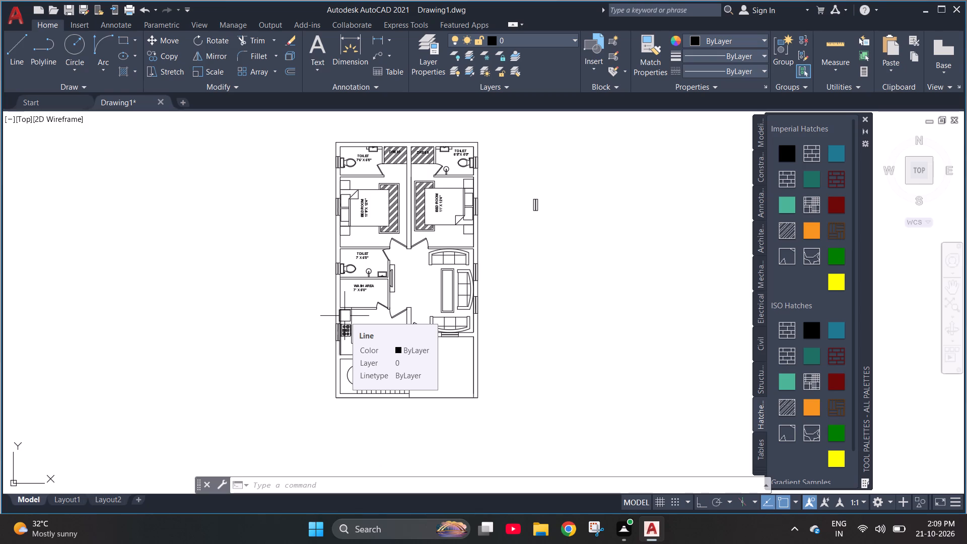
pyautogui.scroll(2, 377, 368)
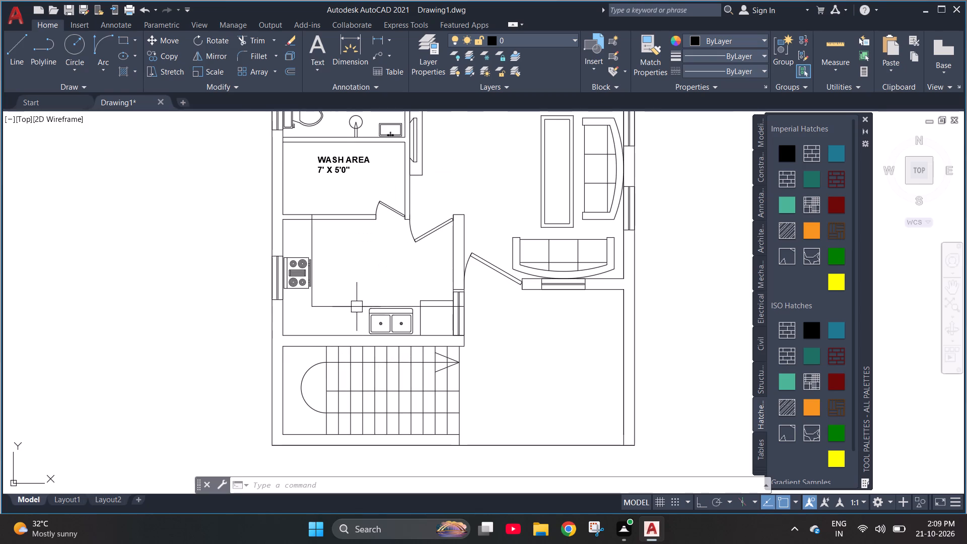
pyautogui.scroll(2, 352, 284)
pyautogui.hotkey('ctrl', 'v')
pyautogui.click(355, 263)
# Replace the kitchen copy's text with KITCHEN and 11'9" X 8'0", and widen its text box so the size fits on one line.
pyautogui.doubleClick(395, 240)
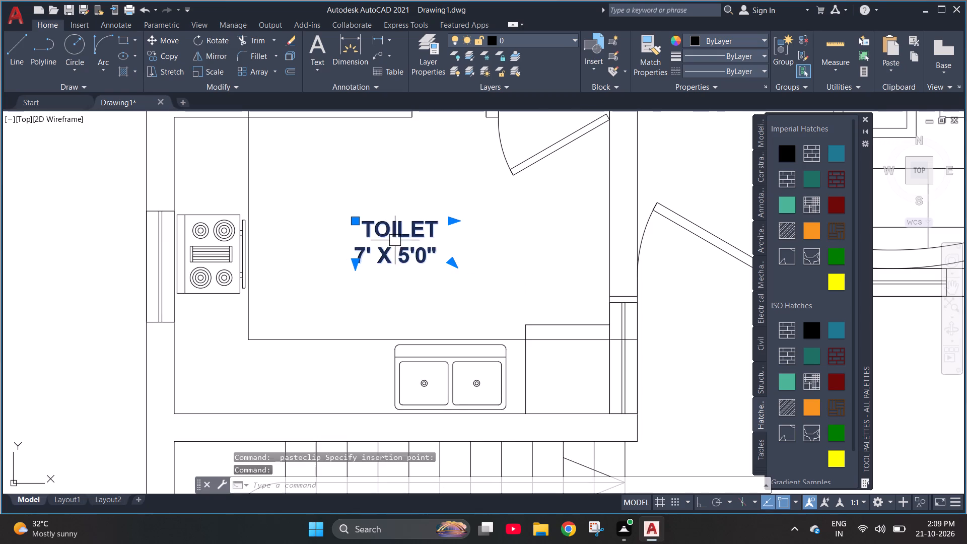
pyautogui.doubleClick(393, 240)
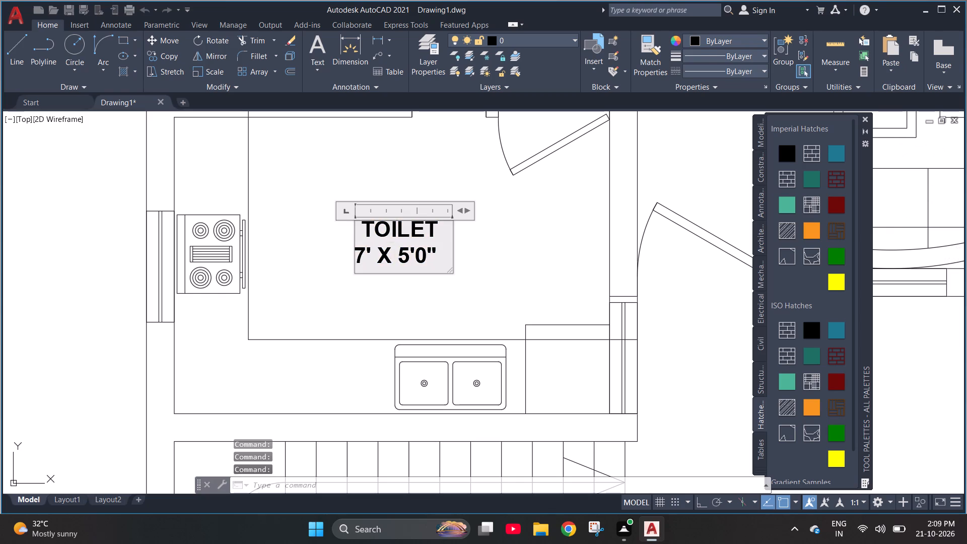
pyautogui.hotkey('ctrl', 'a')
pyautogui.write('KITCH')
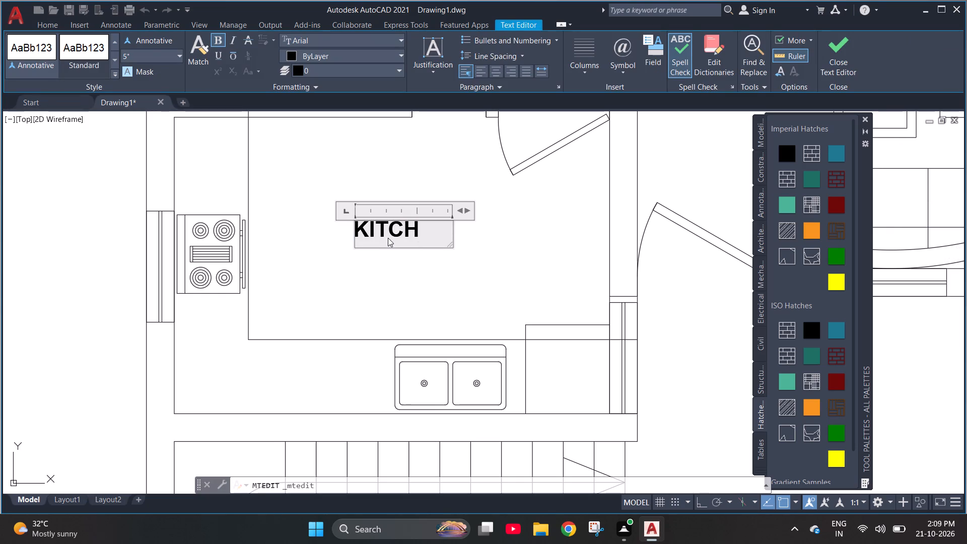
pyautogui.write('EN')
pyautogui.press('Return')
pyautogui.write('11')
pyautogui.write('\'9" X')
pyautogui.press('space')
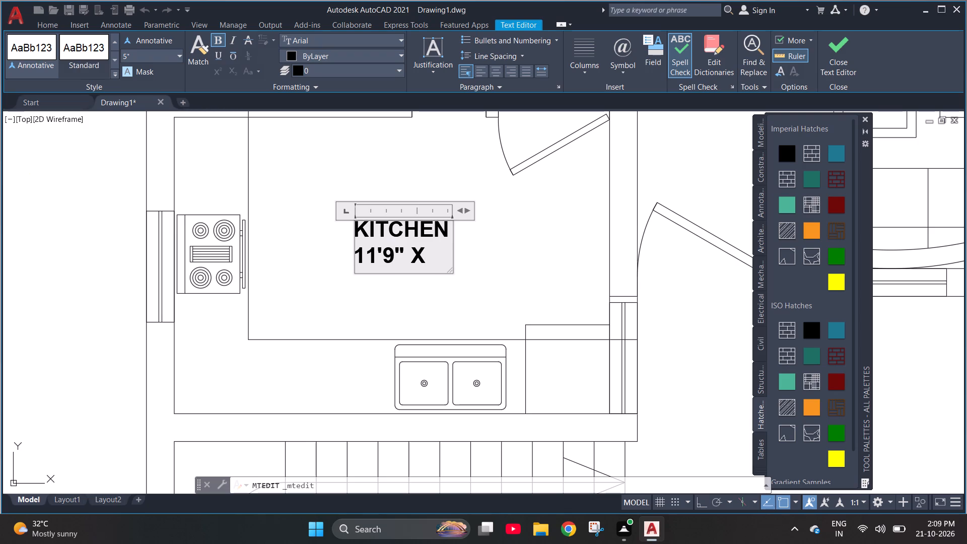
pyautogui.write('8\'0"')
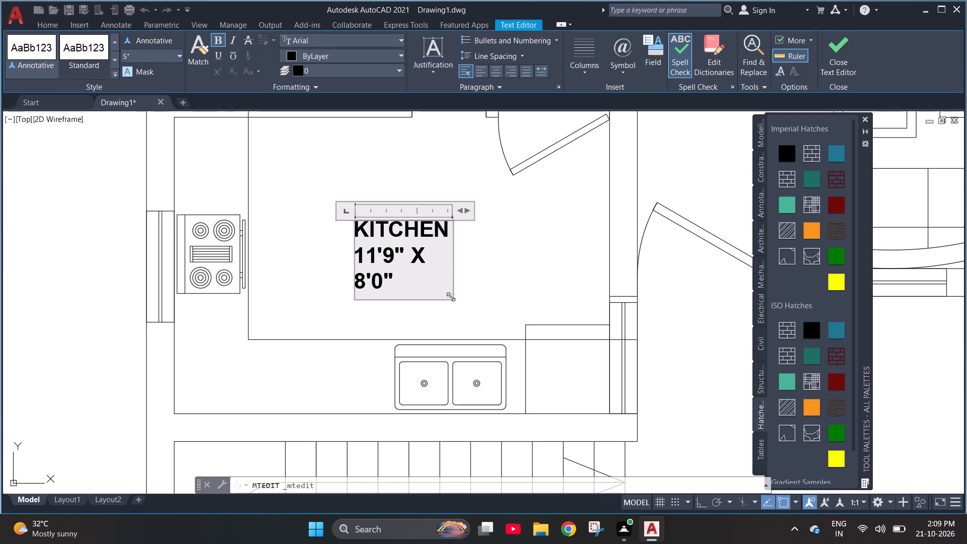
pyautogui.moveTo(453, 297); pyautogui.dragTo(551, 307)
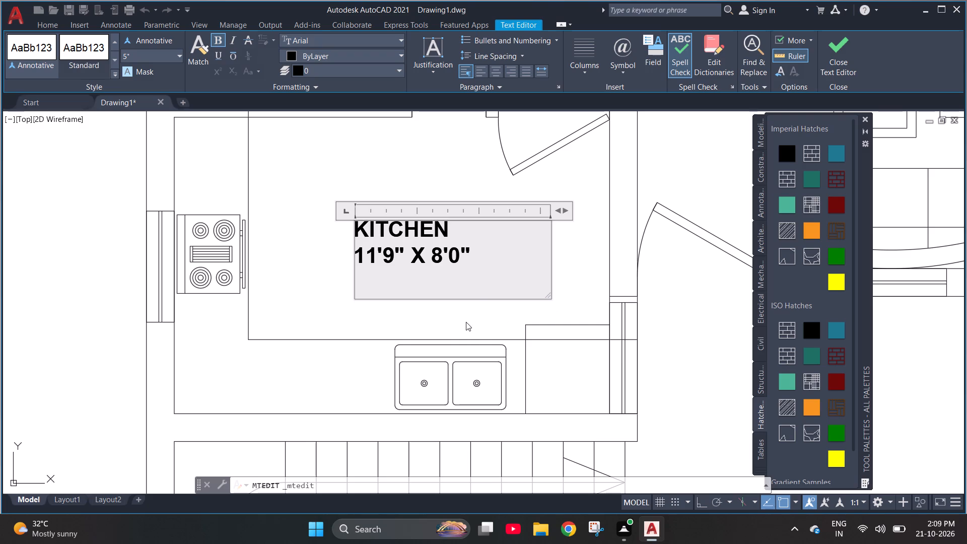
pyautogui.click(464, 320)
# Paste a copy of the TOILET label into the open area beside the staircase, below the living room.
pyautogui.scroll(-2, 377, 318)
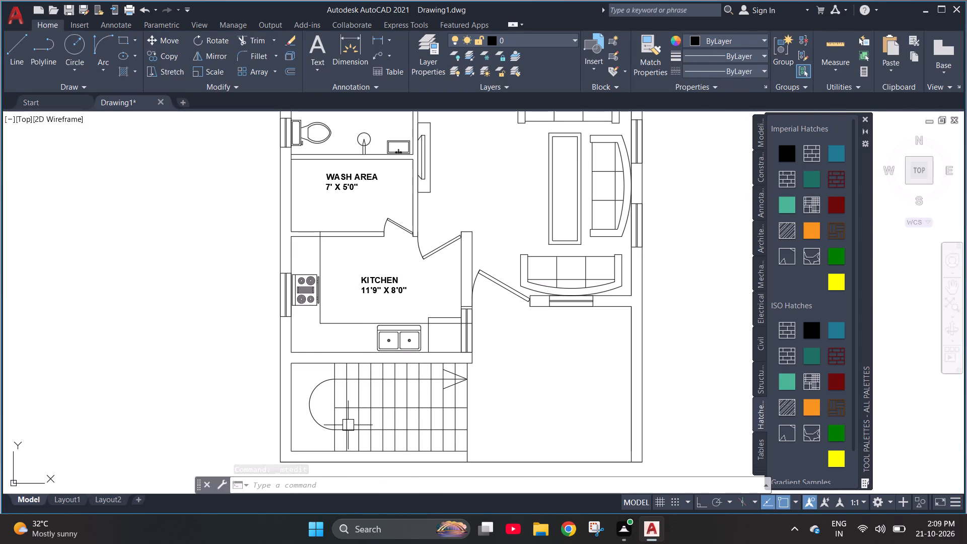
pyautogui.hotkey('ctrl', 'v')
pyautogui.click(545, 372)
# Replace the text of the label beside the staircase with PORCH and 11'0" X 10'9" on a second line.
pyautogui.tripleClick(556, 367)
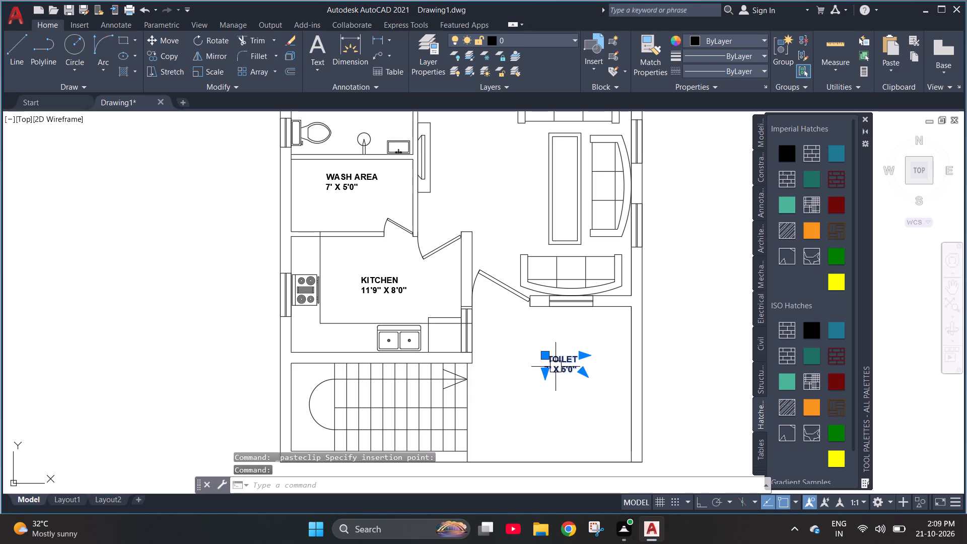
pyautogui.hotkey('ctrl', 'a')
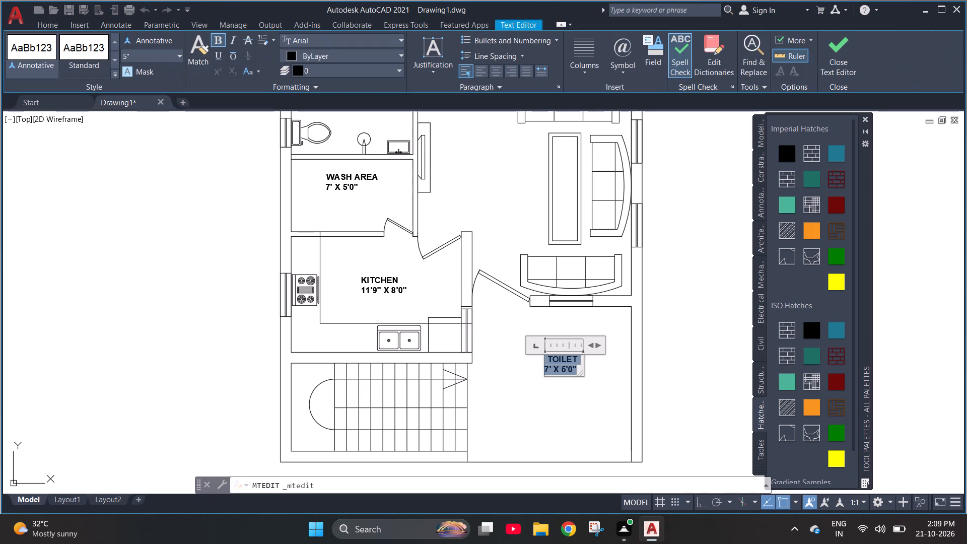
pyautogui.write('PORC')
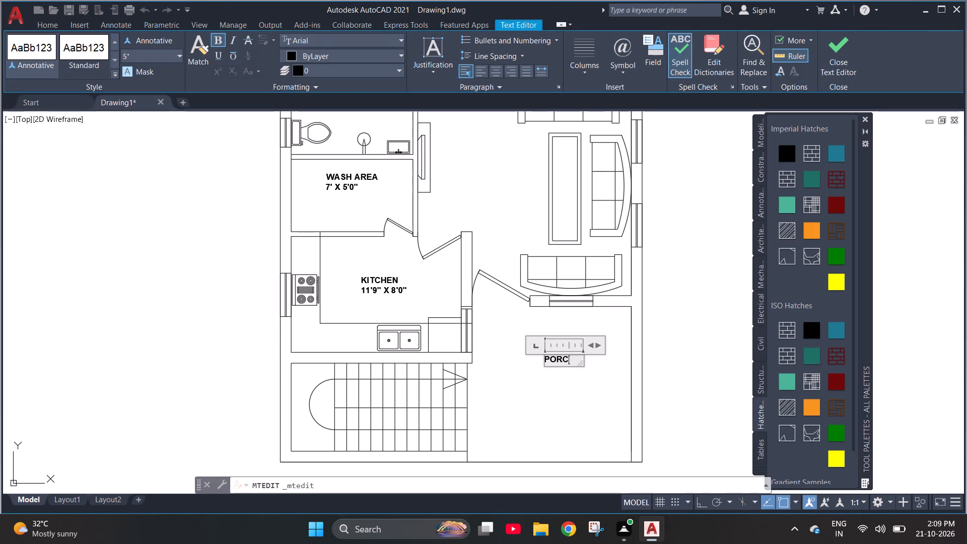
pyautogui.write('H')
pyautogui.press('space')
pyautogui.press('Return')
pyautogui.write('11')
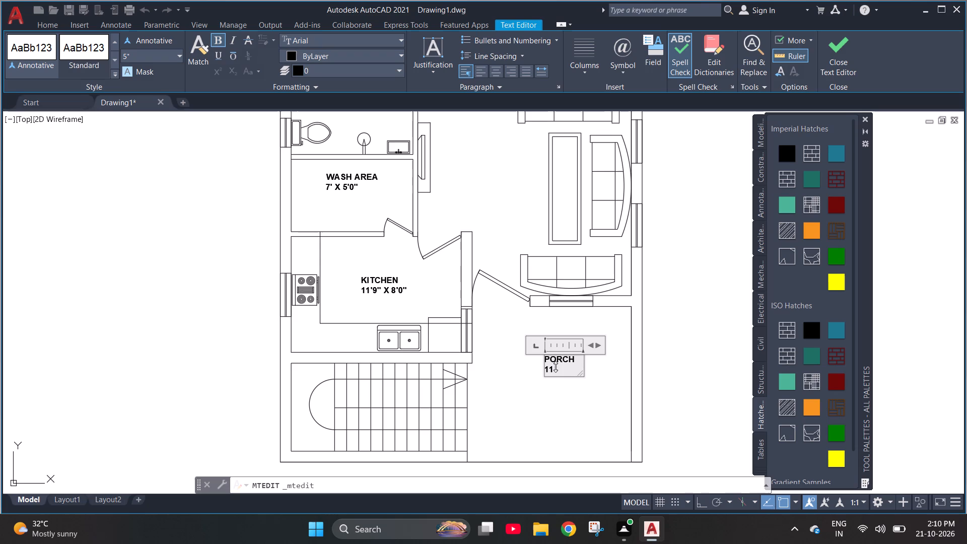
pyautogui.write("'0")
pyautogui.hotkey('shift', '"')
pyautogui.press('space')
pyautogui.write('X')
pyautogui.press('space')
pyautogui.write('10\'9"')
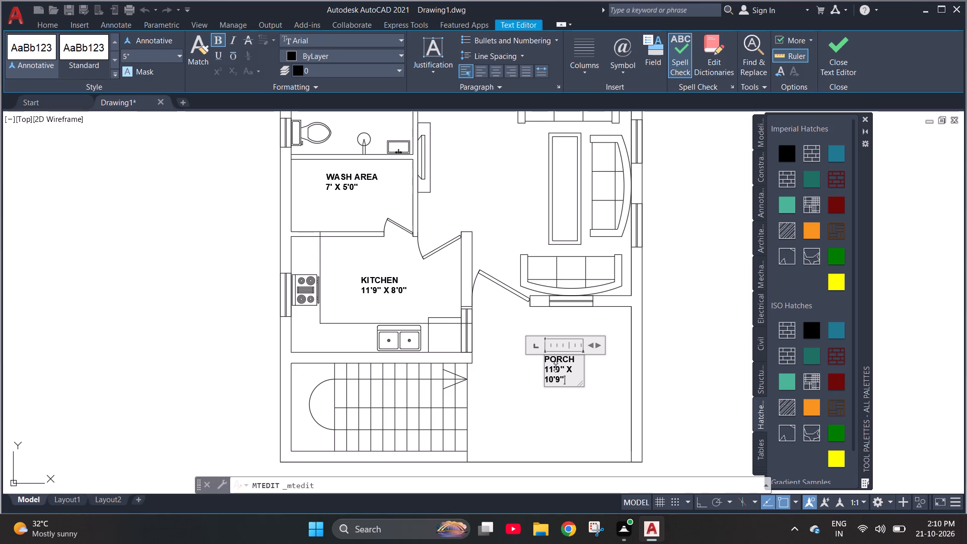
# Widen the PORCH text box so the size fits on one line, and indent the name to centre it above the size.
pyautogui.moveTo(583, 387); pyautogui.dragTo(605, 419)
pyautogui.scroll(2, 555, 368)
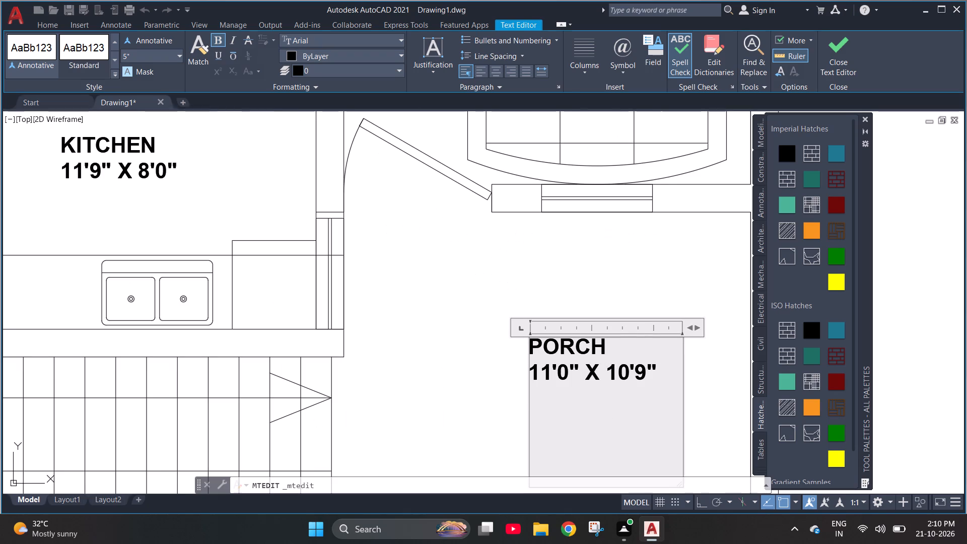
pyautogui.click(532, 343)
pyautogui.press('space')
pyautogui.press('space')
pyautogui.press('space')
pyautogui.press('space')
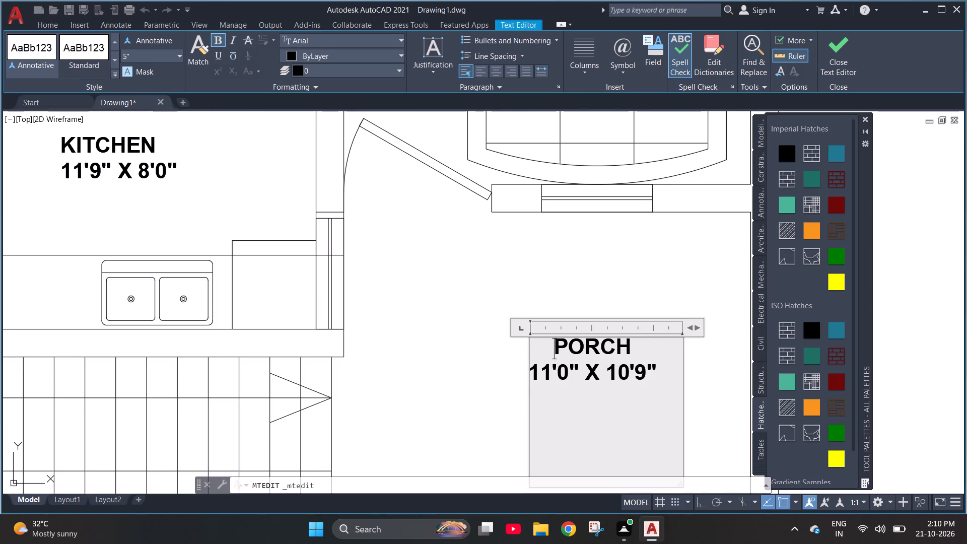
# Set the text height of the whole PORCH label to 6" and finish editing it.
pyautogui.hotkey('ctrl', 'a')
pyautogui.click(148, 52)
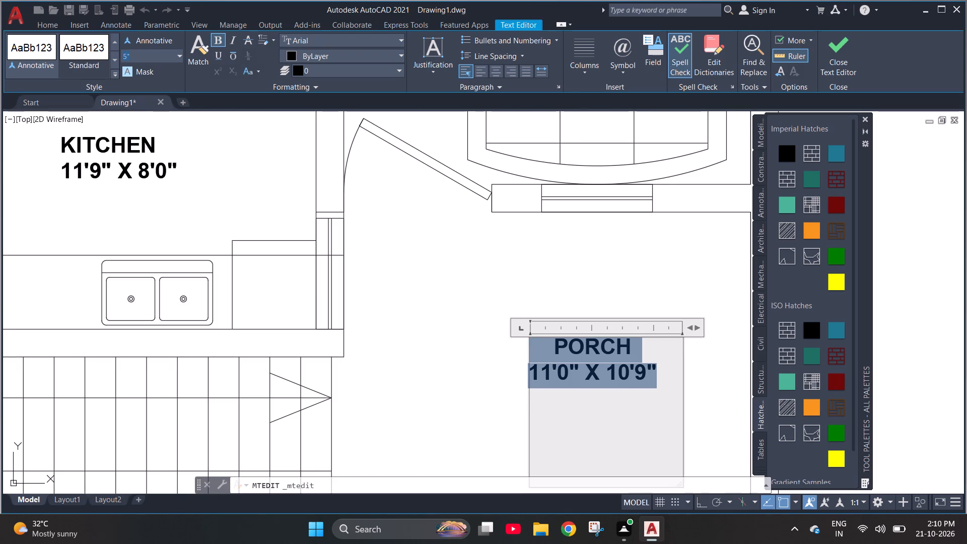
pyautogui.press('6')
pyautogui.hotkey('shift', '"')
pyautogui.press('Return')
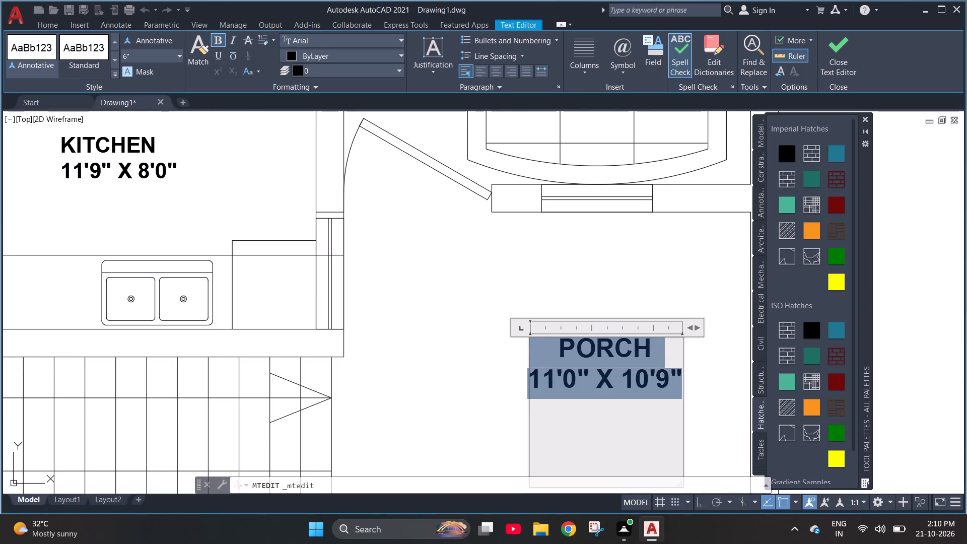
pyautogui.click(424, 251)
# Measure the living room's length along the outer wall and its width across to the wash area wall with temporary dimensions.
pyautogui.scroll(-4, 442, 292)
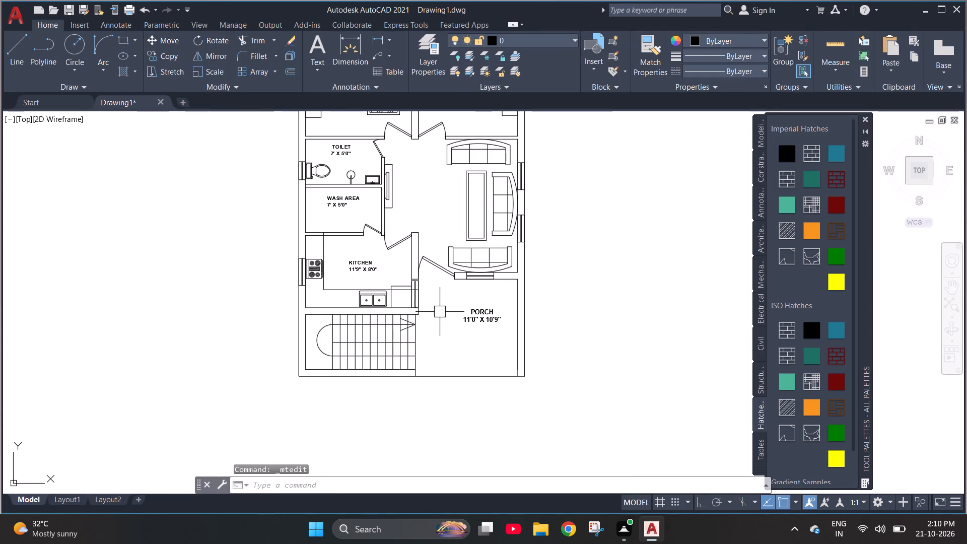
pyautogui.scroll(2, 457, 193)
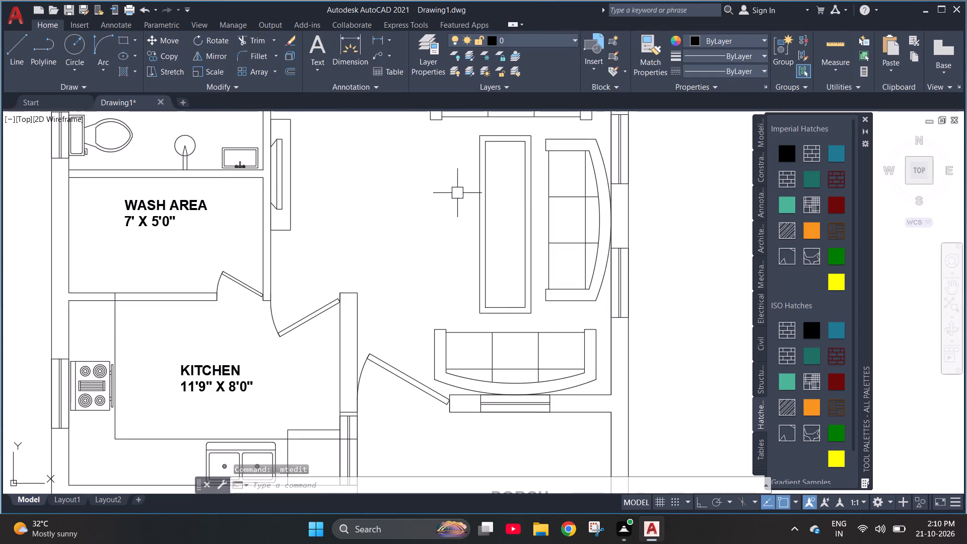
pyautogui.scroll(-2, 455, 193)
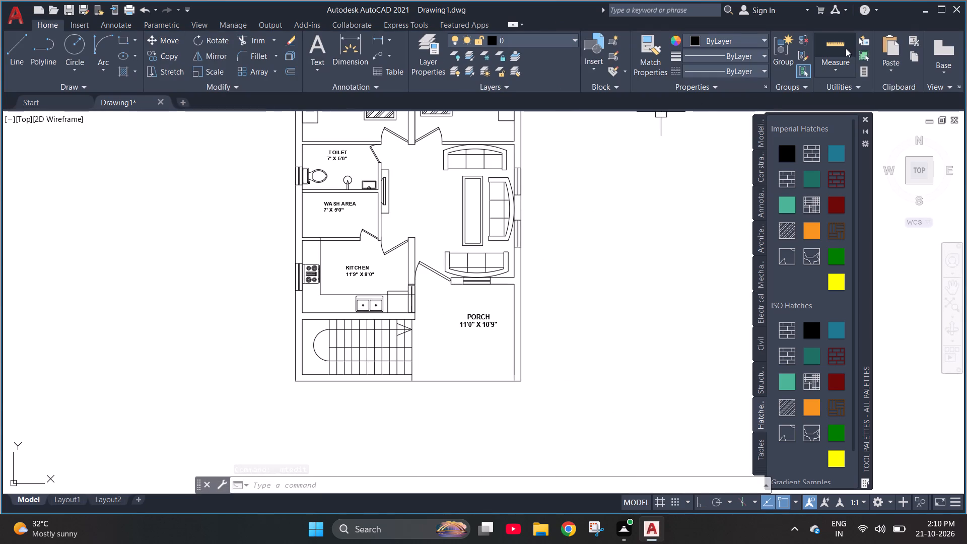
pyautogui.click(347, 51)
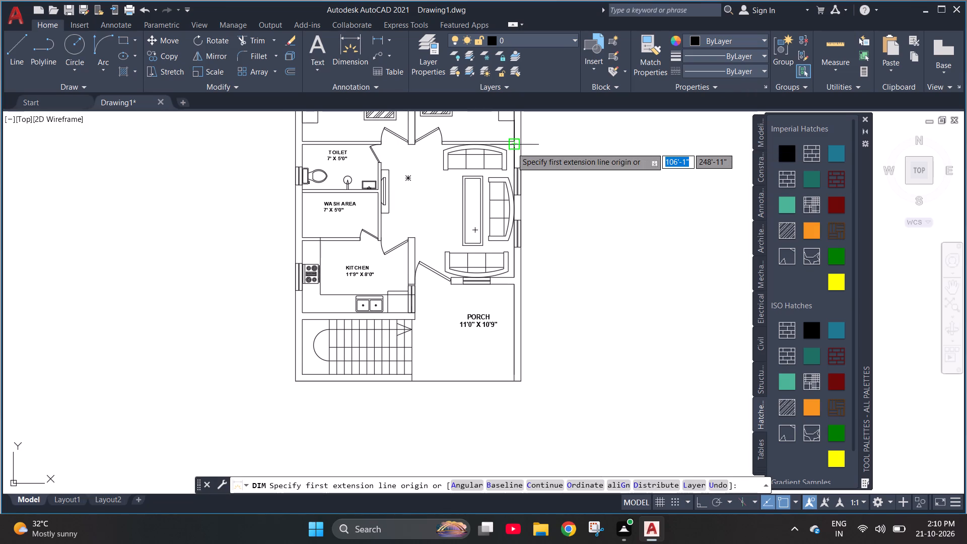
pyautogui.click(512, 148)
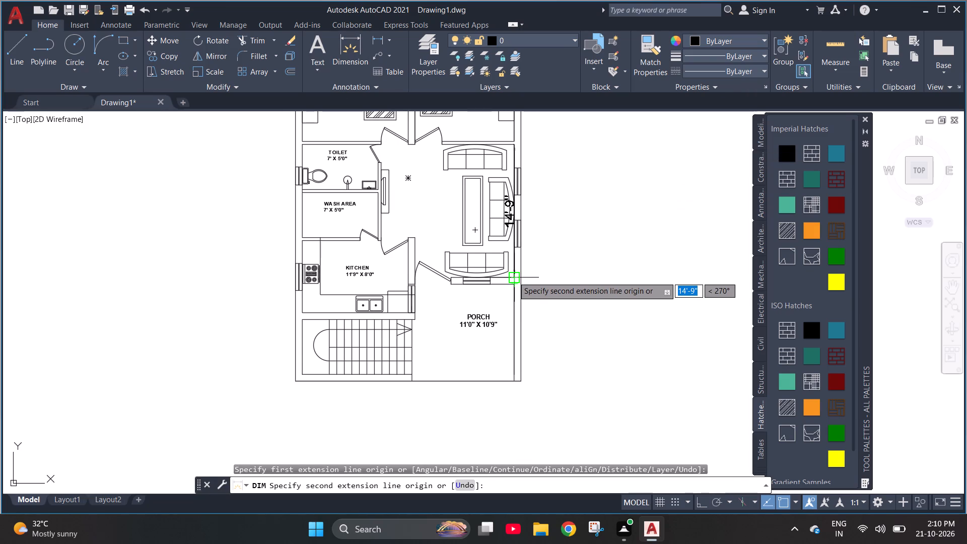
pyautogui.click(513, 277)
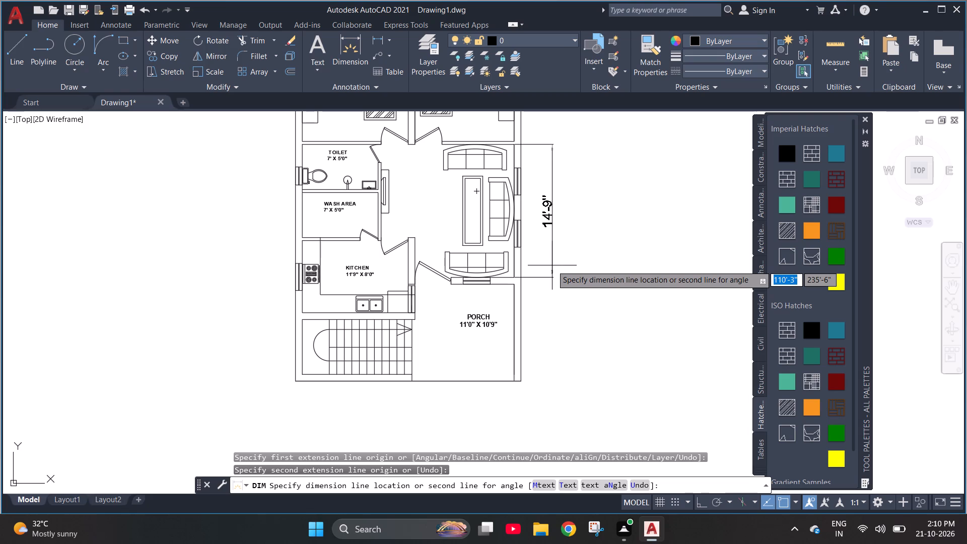
pyautogui.press('Escape')
pyautogui.press('space')
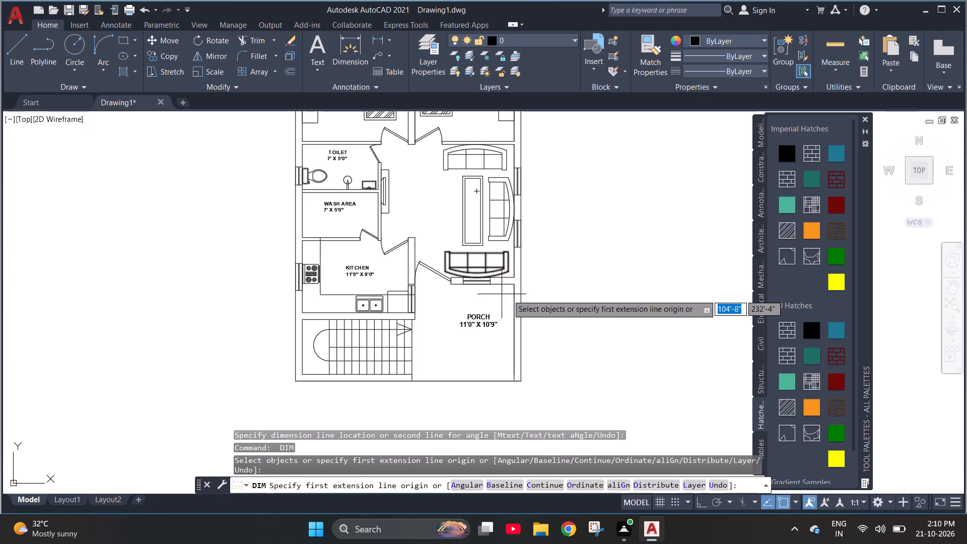
pyautogui.click(515, 278)
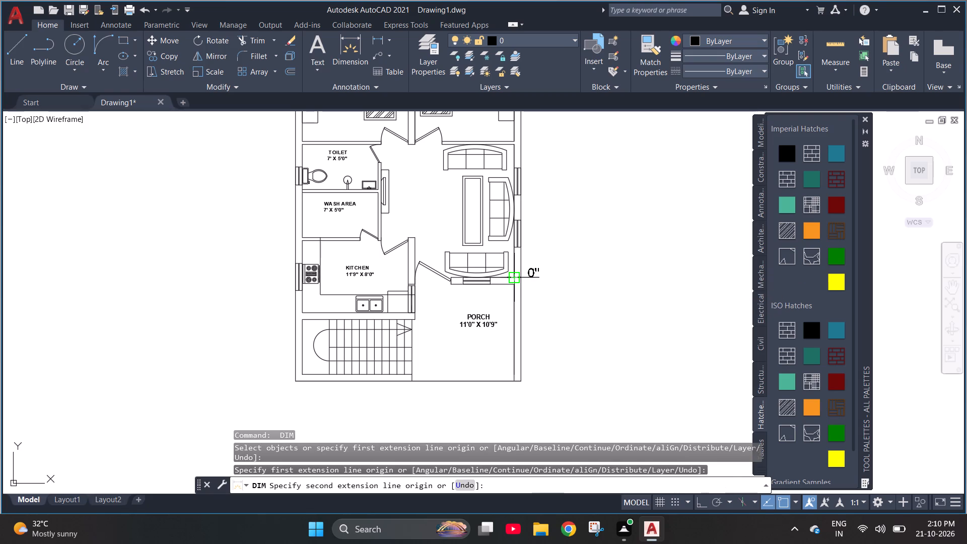
pyautogui.press('Escape')
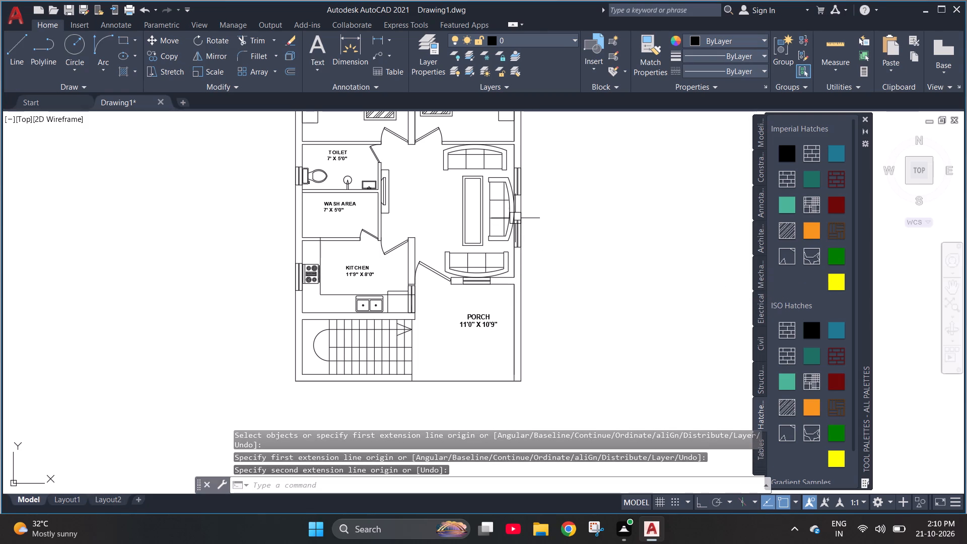
pyautogui.press('space')
pyautogui.click(516, 213)
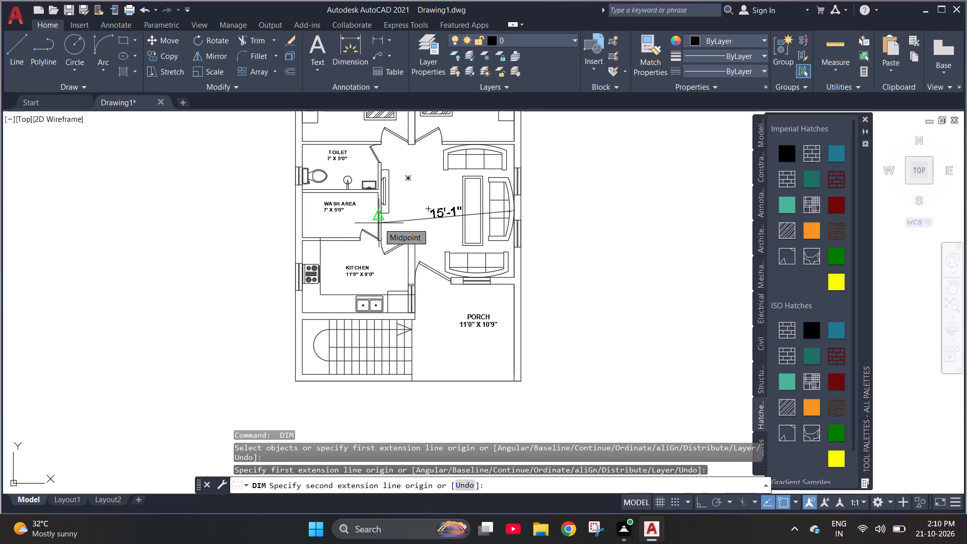
pyautogui.press('Escape')
pyautogui.press('Escape')
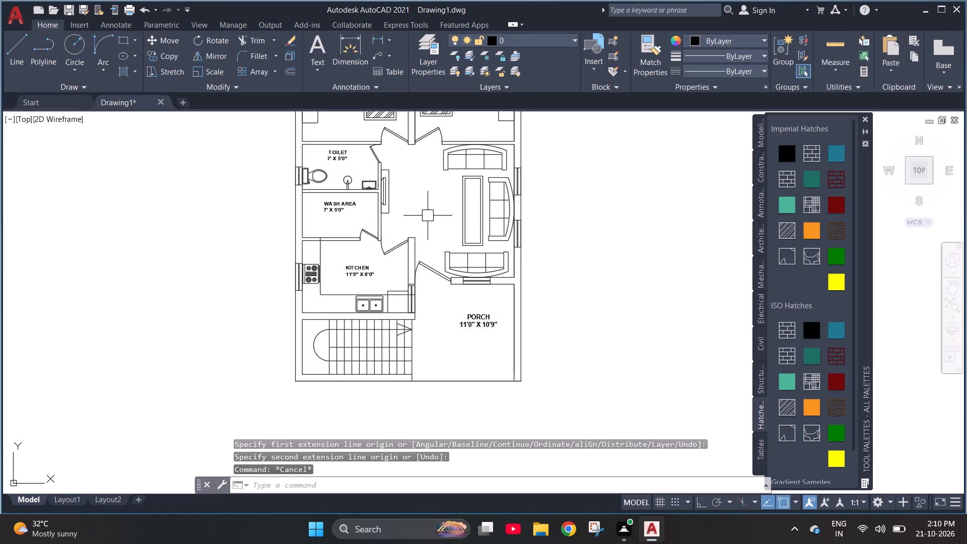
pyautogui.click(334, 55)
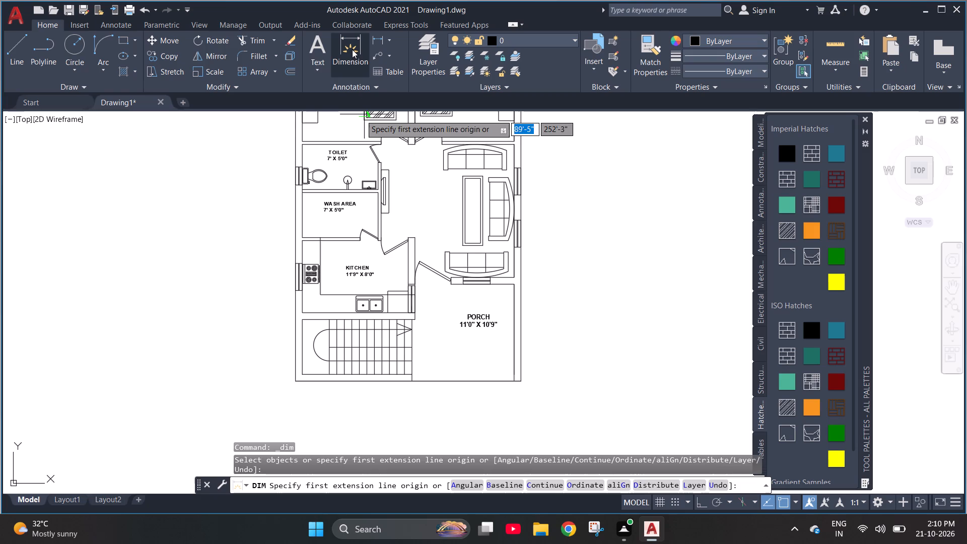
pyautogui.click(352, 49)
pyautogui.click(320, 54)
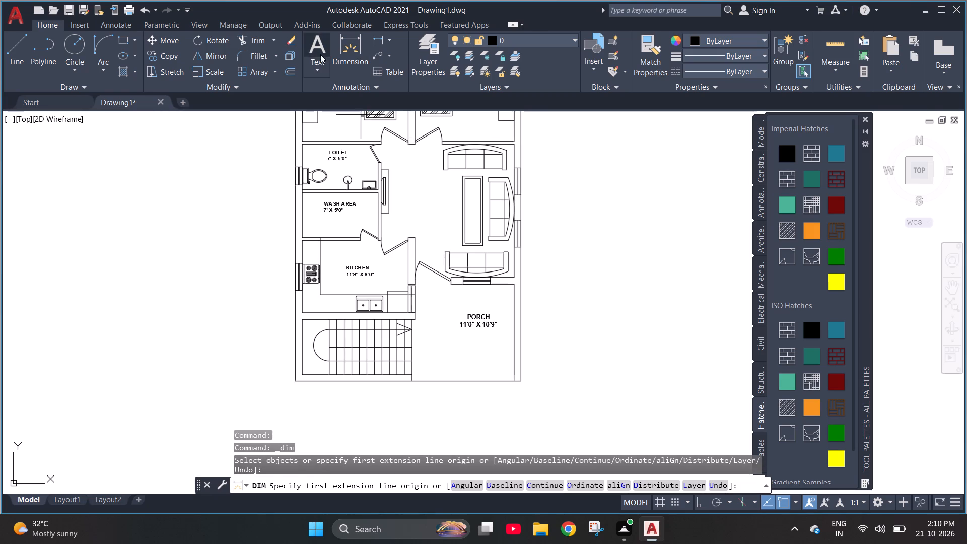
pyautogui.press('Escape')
# Add multiline text in the living room beside the coffee table, reading 15'9" with X 14'1" on a second line.
pyautogui.click(313, 65)
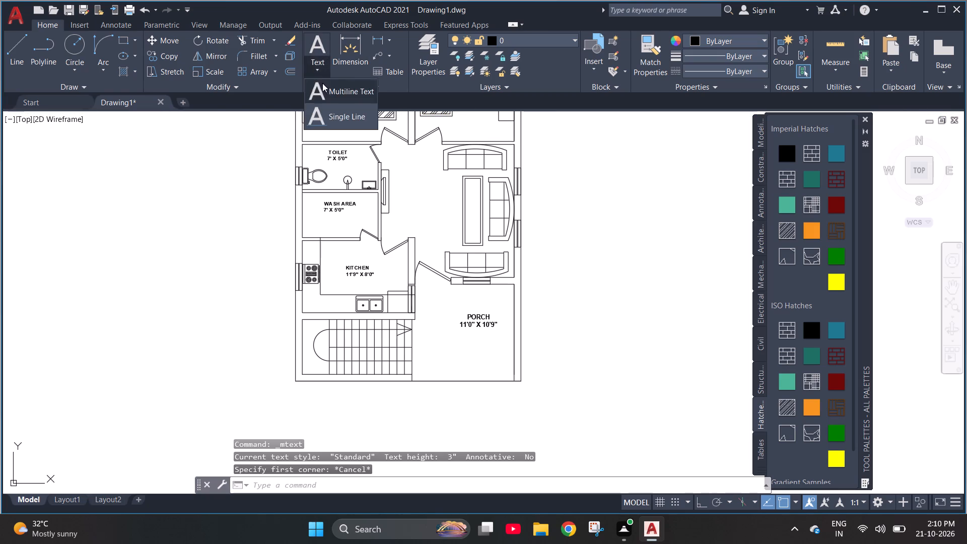
pyautogui.click(323, 87)
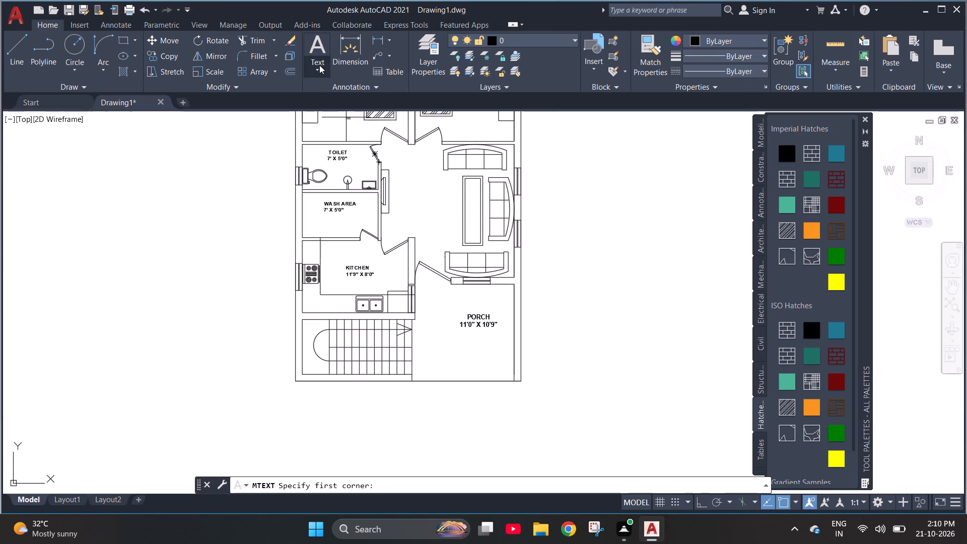
pyautogui.click(319, 65)
pyautogui.click(330, 87)
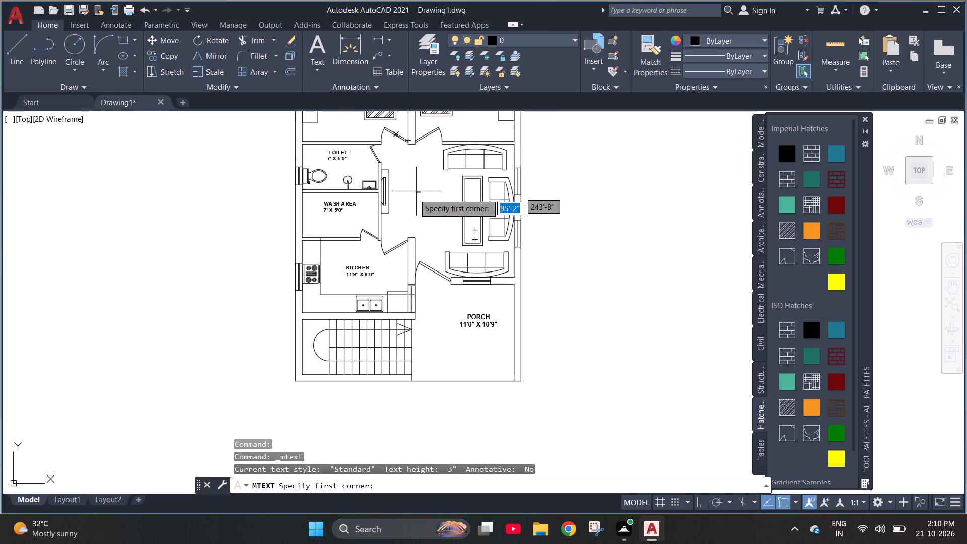
pyautogui.click(401, 179)
pyautogui.click(450, 227)
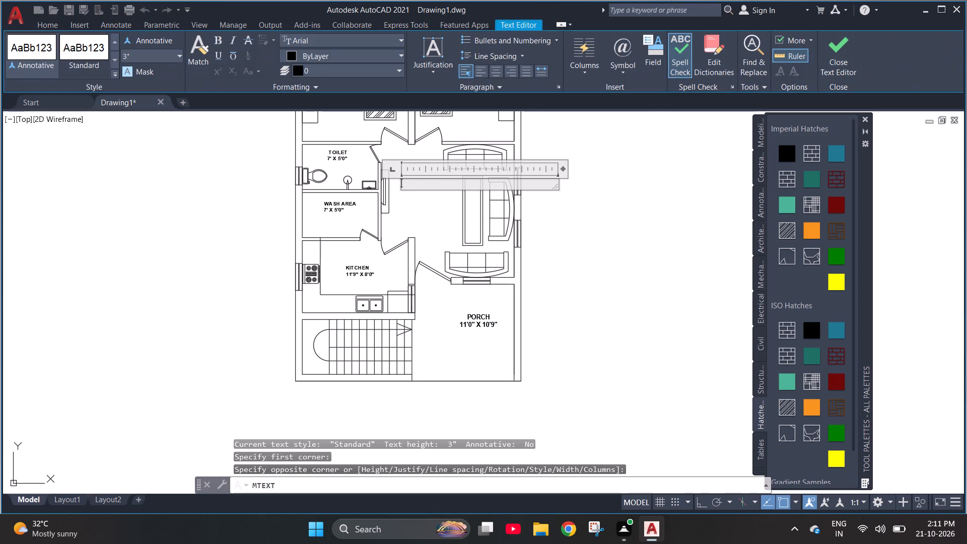
pyautogui.write('15')
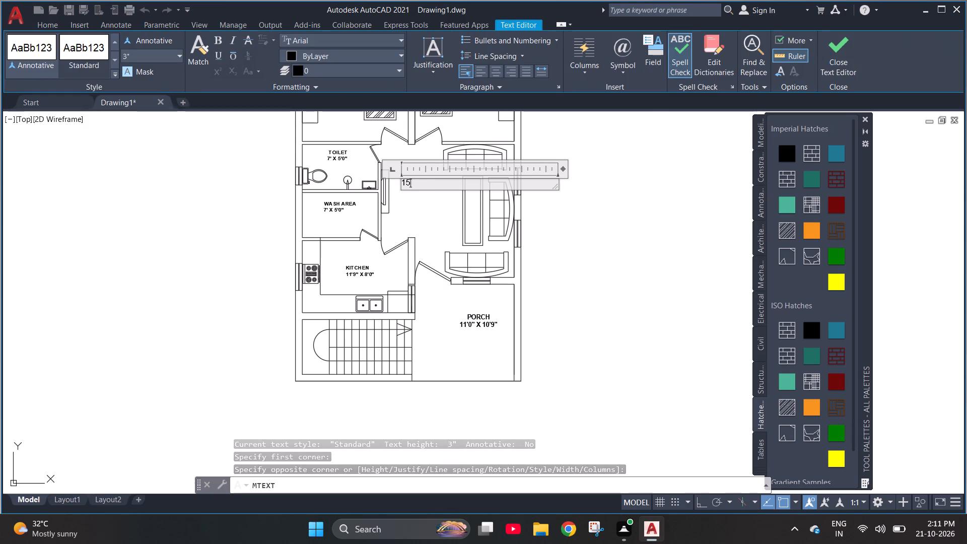
pyautogui.write('\'9"')
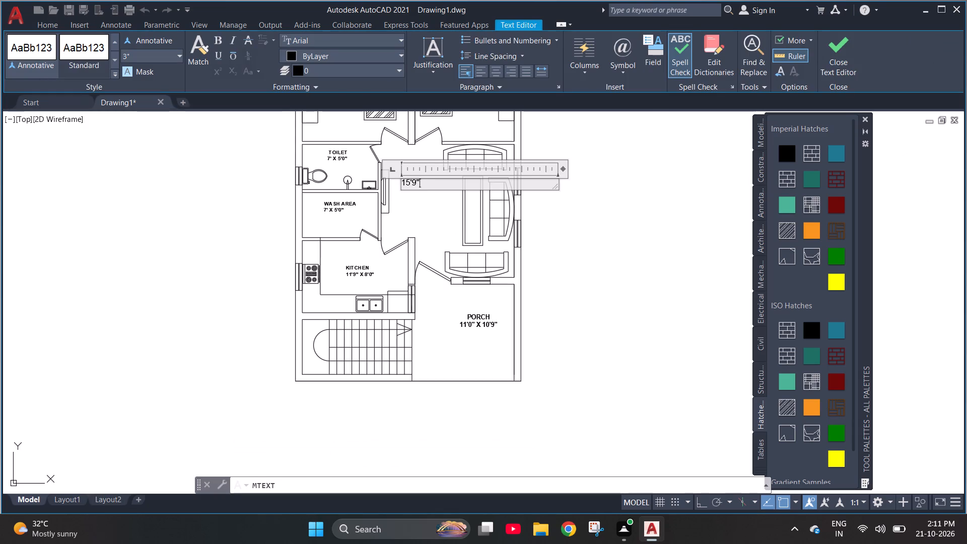
pyautogui.press('Return')
pyautogui.write("X 14'")
pyautogui.write('1"')
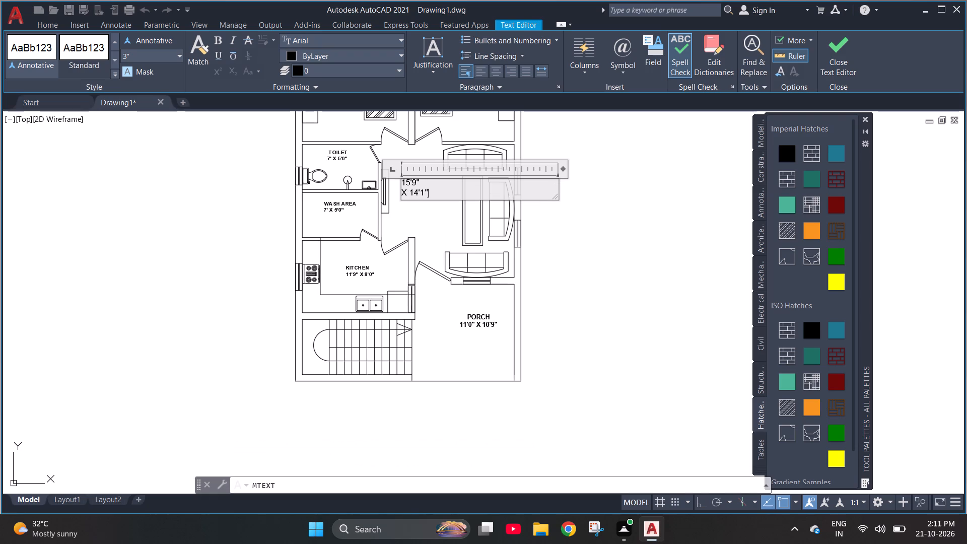
# Insert the name LIVING ROOM on its own line above the size in the new label.
pyautogui.press('Left')
pyautogui.press('Left')
pyautogui.press('Left')
pyautogui.press('Left')
pyautogui.press('Left')
pyautogui.press('Left')
pyautogui.press('Left')
pyautogui.press('Left')
pyautogui.press('Left')
pyautogui.press('Left')
pyautogui.press('Left')
pyautogui.press('Left')
pyautogui.press('Left')
pyautogui.press('Left')
pyautogui.press('Left')
pyautogui.press('space')
pyautogui.write('LIVING ROOM')
pyautogui.press('Return')
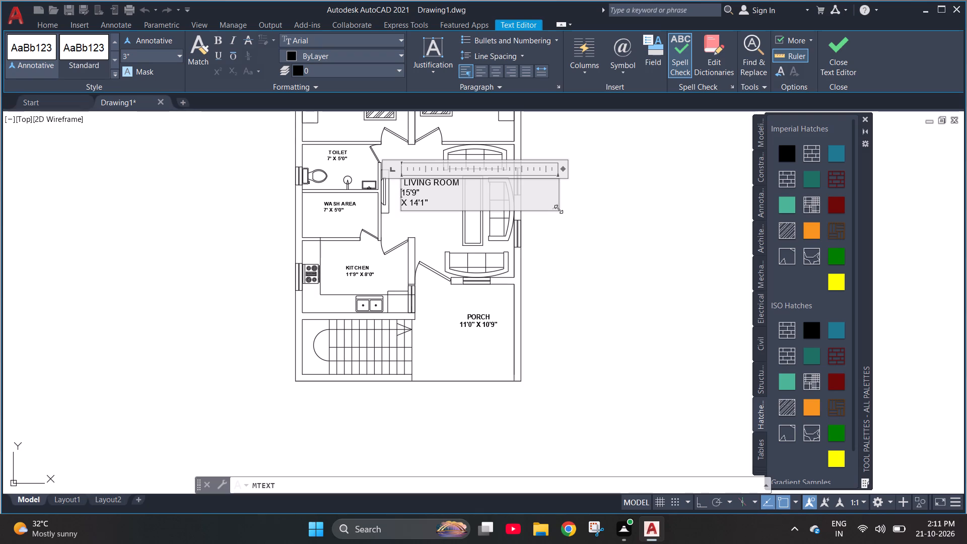
# Enlarge the living room text box and join the split size into one line reading 15'9" X 14'1".
pyautogui.moveTo(559, 209); pyautogui.dragTo(567, 250)
pyautogui.click(402, 205)
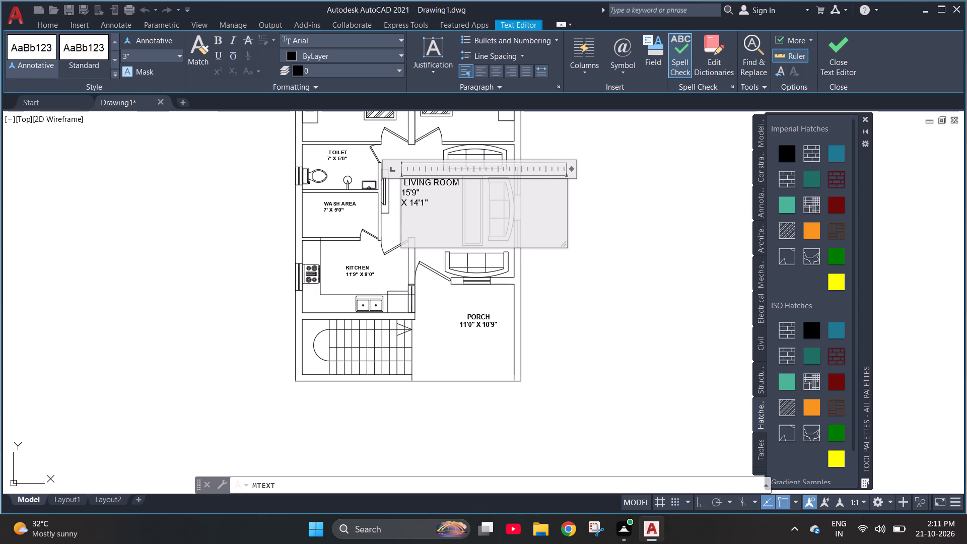
pyautogui.press('BackSpace')
pyautogui.press('space')
# Make the whole LIVING ROOM label bold with a text height of 4" and finish editing it.
pyautogui.hotkey('ctrl', 'a')
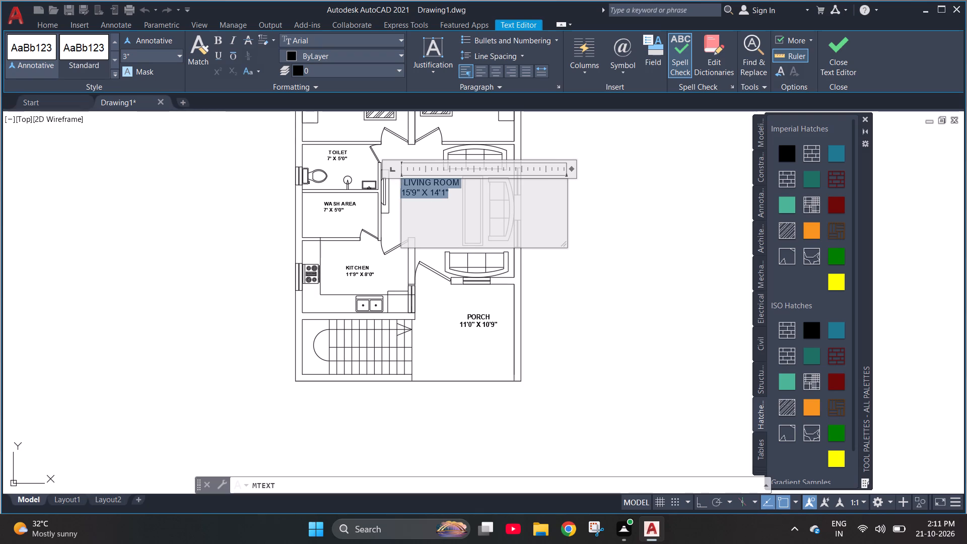
pyautogui.hotkey('ctrl', 'b')
pyautogui.scroll(3, 417, 193)
pyautogui.scroll(-1, 412, 194)
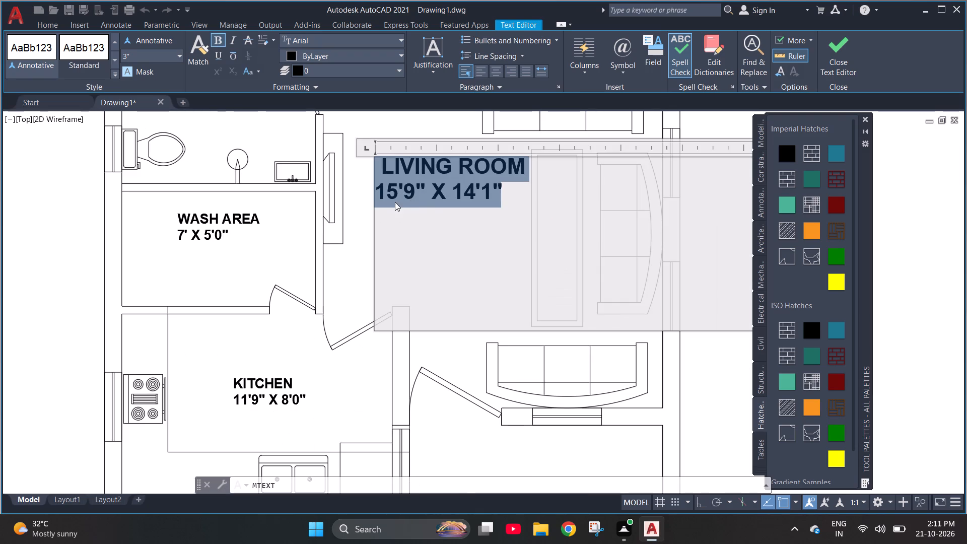
pyautogui.click(153, 56)
pyautogui.write('5"')
pyautogui.press('Return')
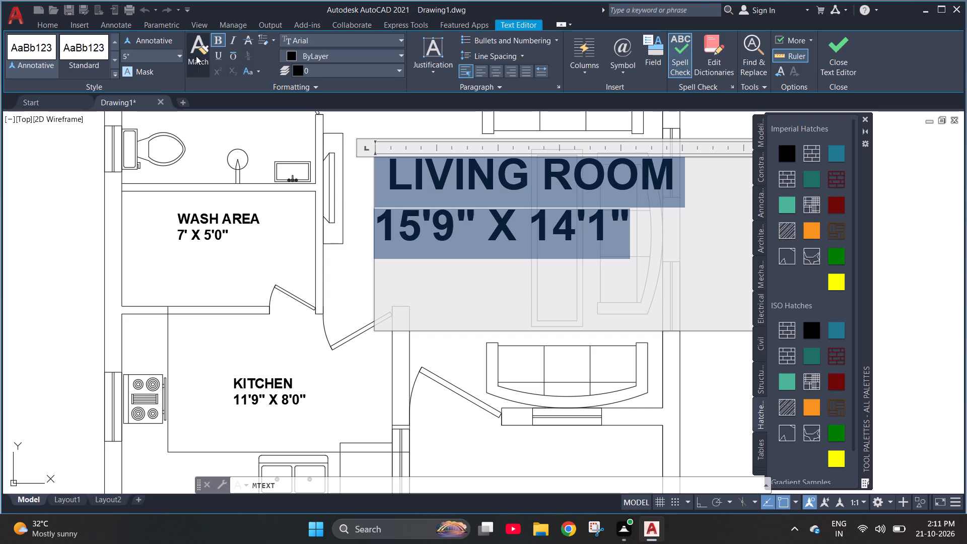
pyautogui.click(161, 58)
pyautogui.write('4"')
pyautogui.press('Return')
pyautogui.scroll(-2, 344, 195)
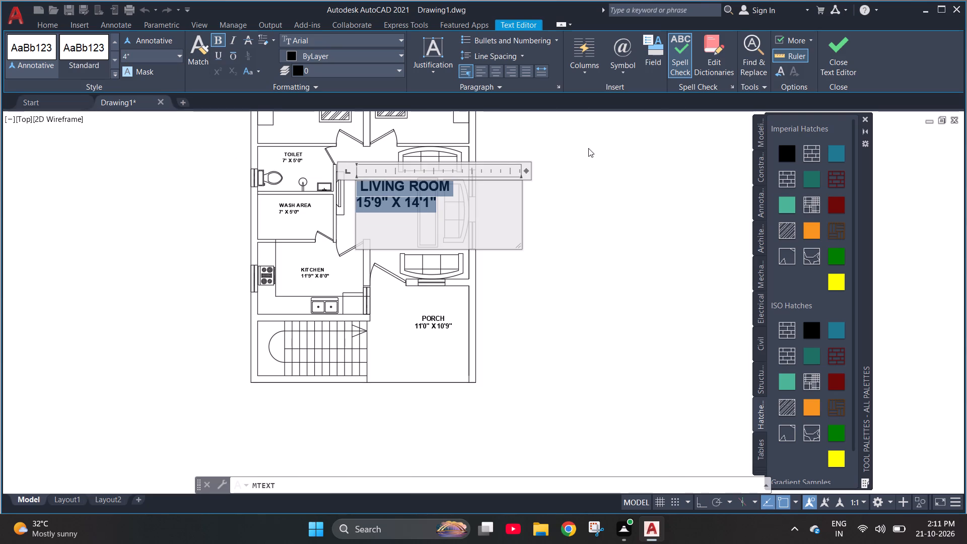
pyautogui.click(588, 148)
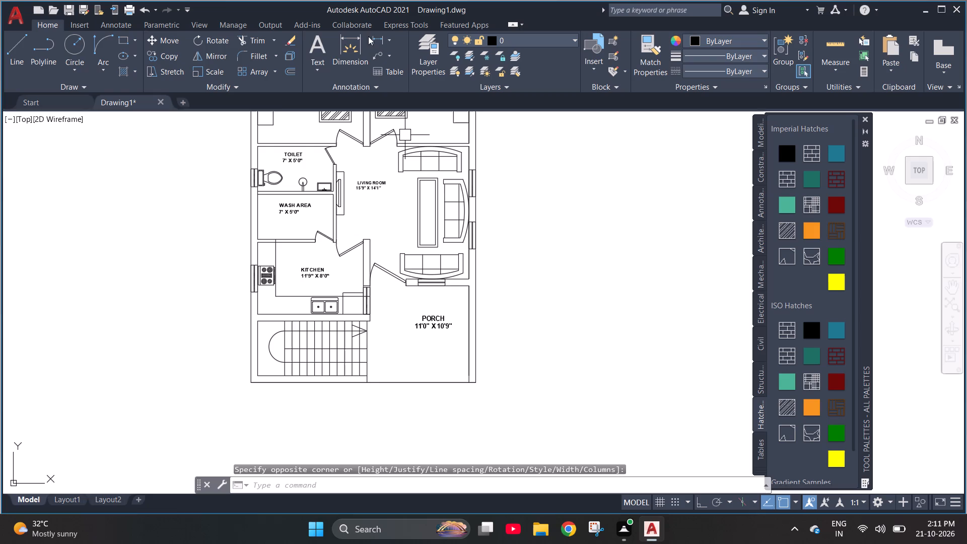
# Measure the living room's width from the wash area wall to the outer wall using a temporary dimension.
pyautogui.click(348, 51)
pyautogui.scroll(1, 346, 212)
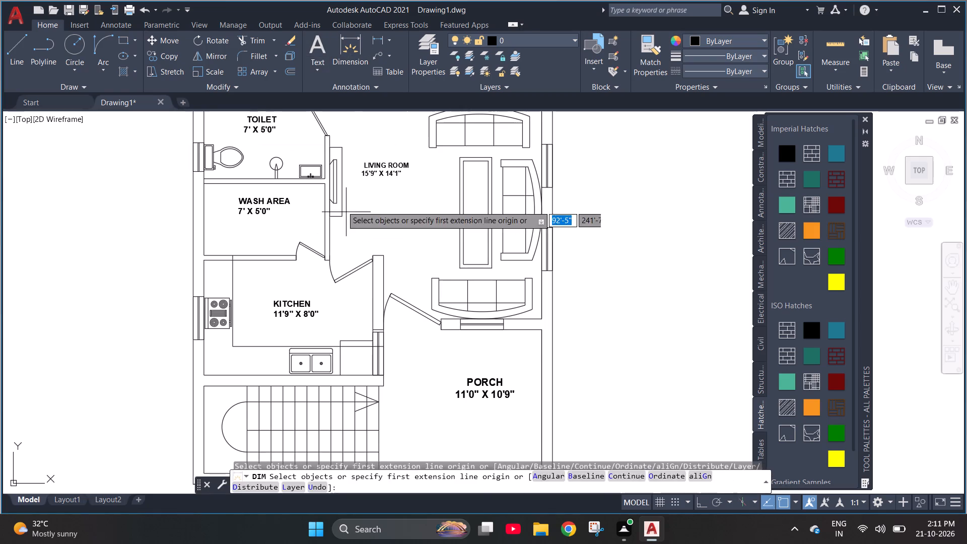
pyautogui.click(329, 217)
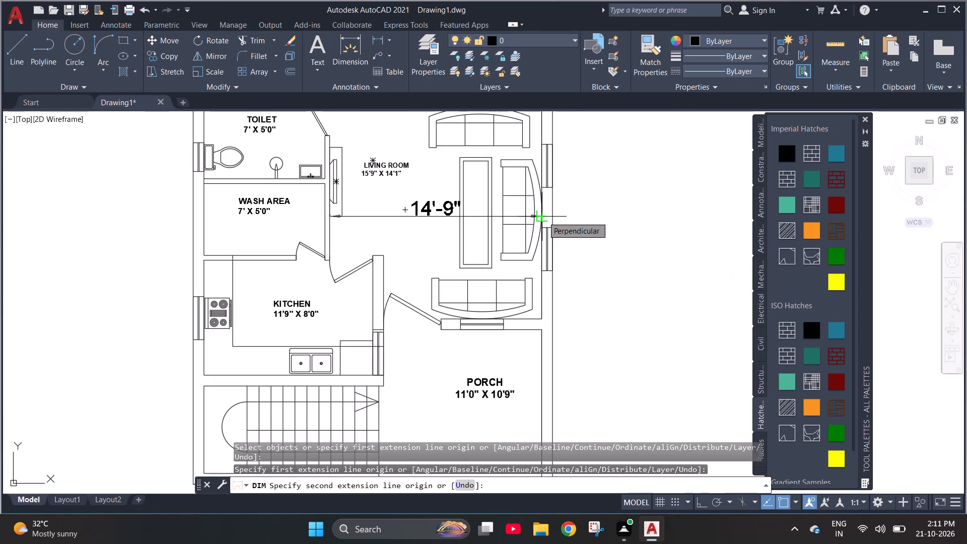
pyautogui.press('Escape')
# Measure the living room's length along the outer wall, from its upper corner down to the porch wall.
pyautogui.press('space')
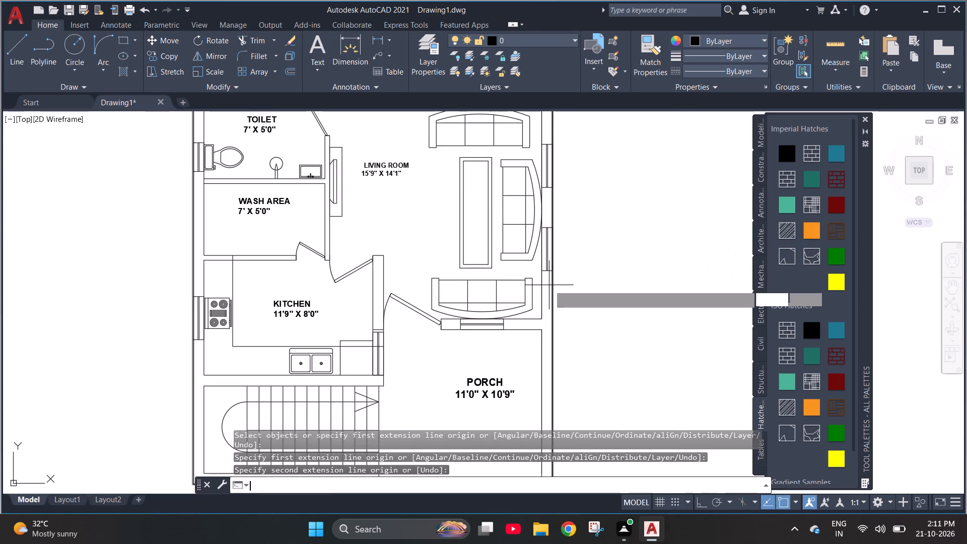
pyautogui.click(540, 318)
pyautogui.scroll(-1, 521, 188)
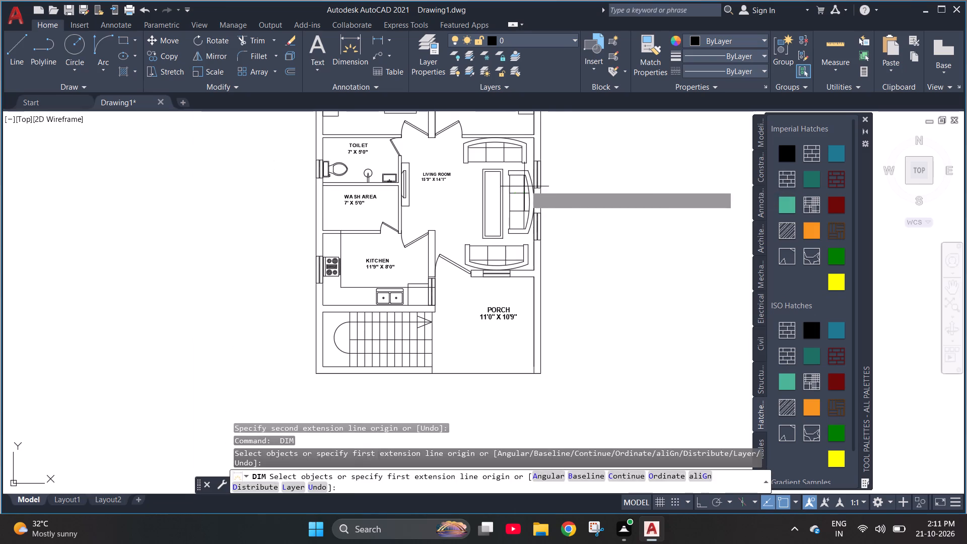
pyautogui.click(531, 140)
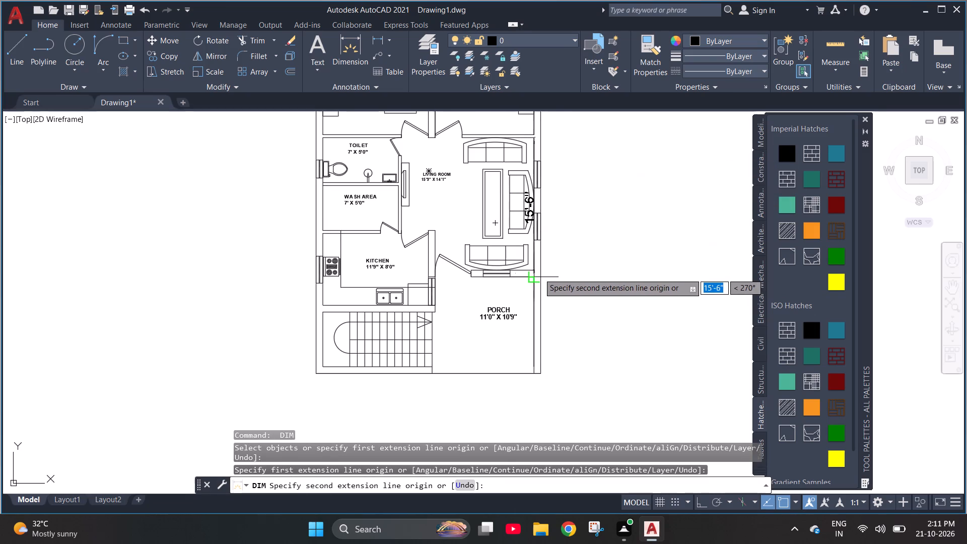
pyautogui.scroll(3, 536, 269)
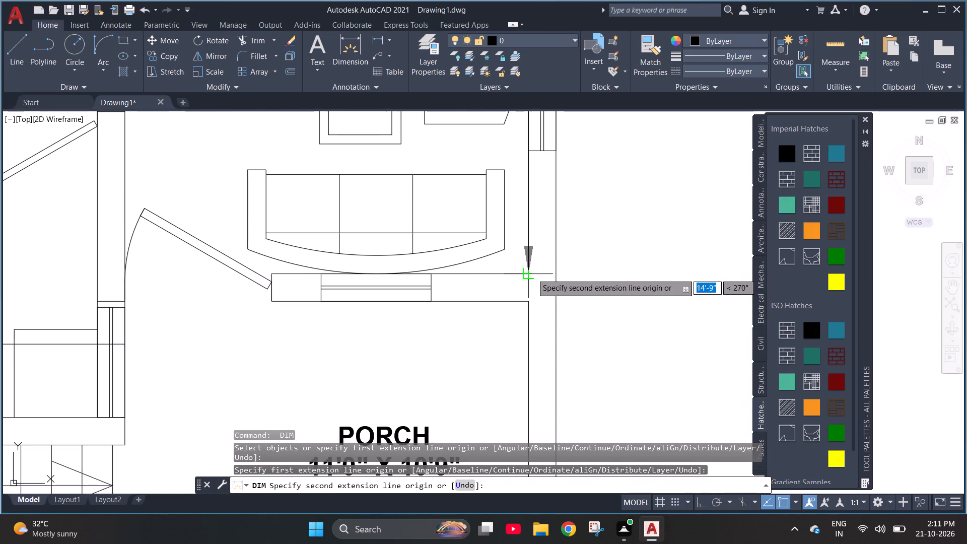
pyautogui.click(532, 274)
pyautogui.scroll(-2, 538, 268)
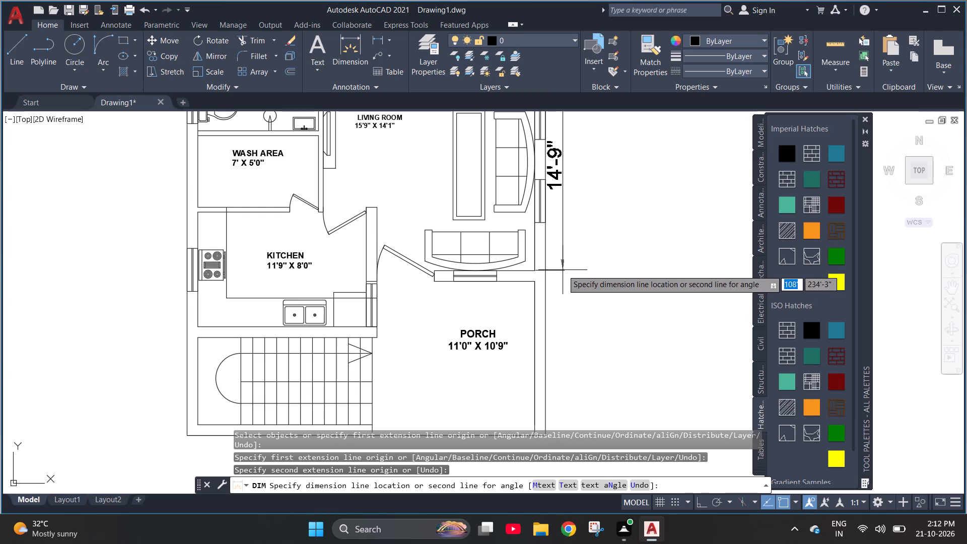
pyautogui.press('Escape')
# Recheck the living room's width from the wash area wall to the outer wall with a temporary dimension.
pyautogui.scroll(-2, 413, 203)
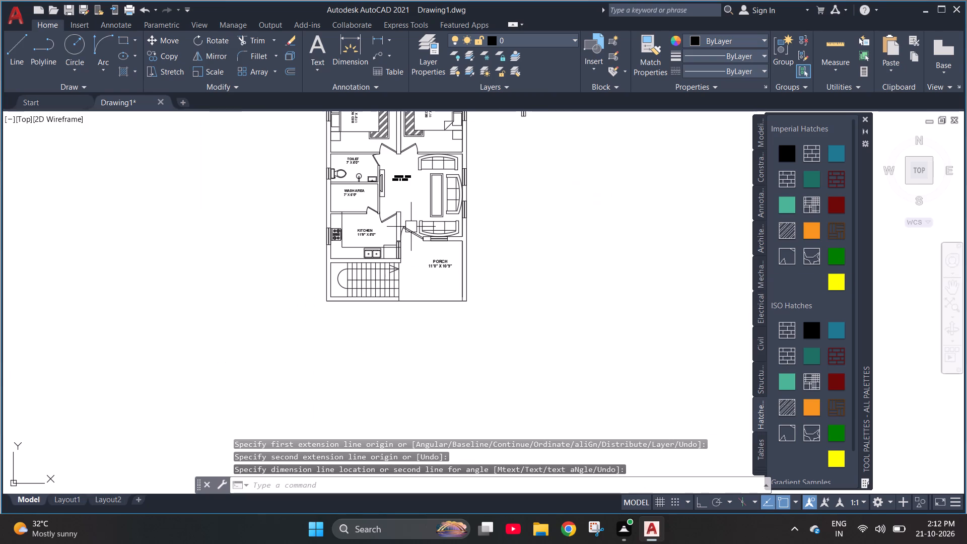
pyautogui.press('space')
pyautogui.scroll(3, 388, 190)
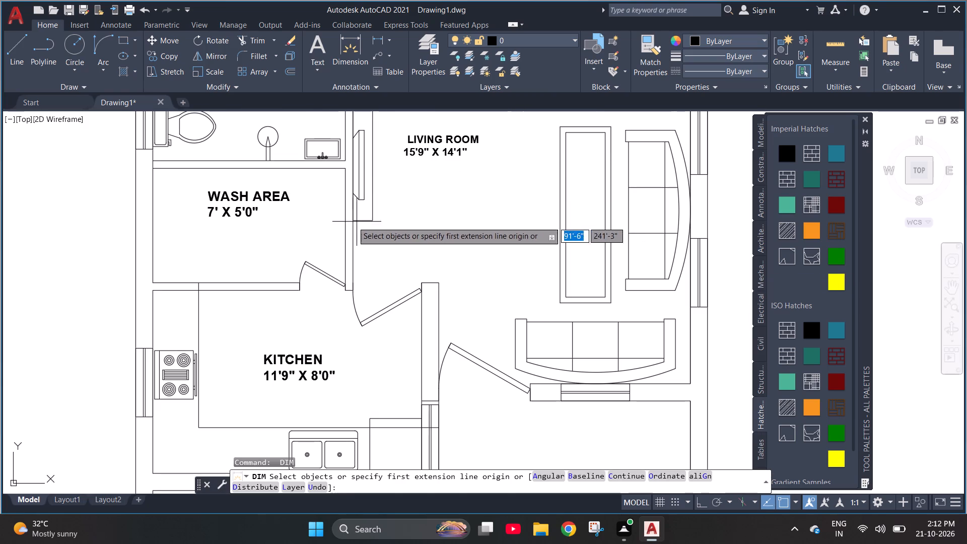
pyautogui.click(351, 223)
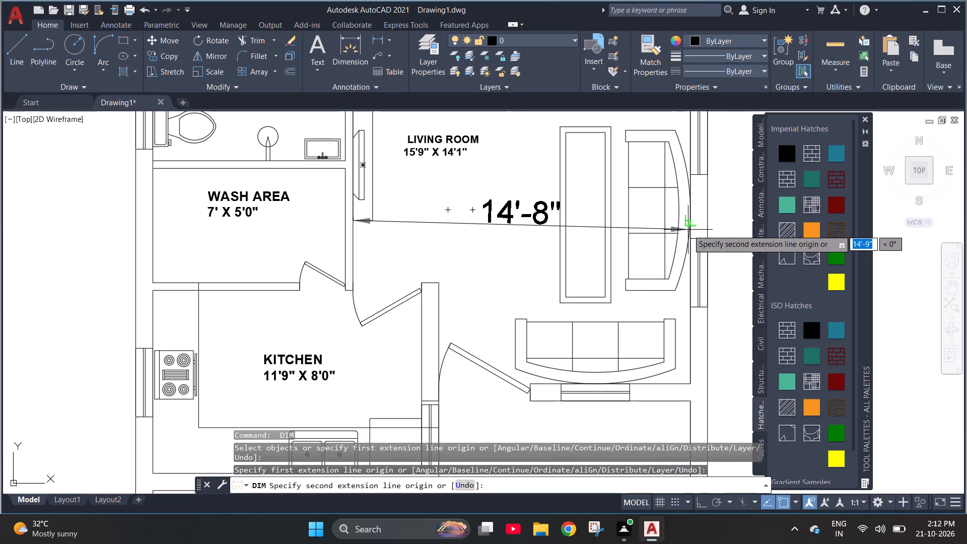
pyautogui.press('Escape')
# Correct the size line of the LIVING ROOM label to read 14'9" X 14'9" and finish editing the text.
pyautogui.scroll(2, 401, 135)
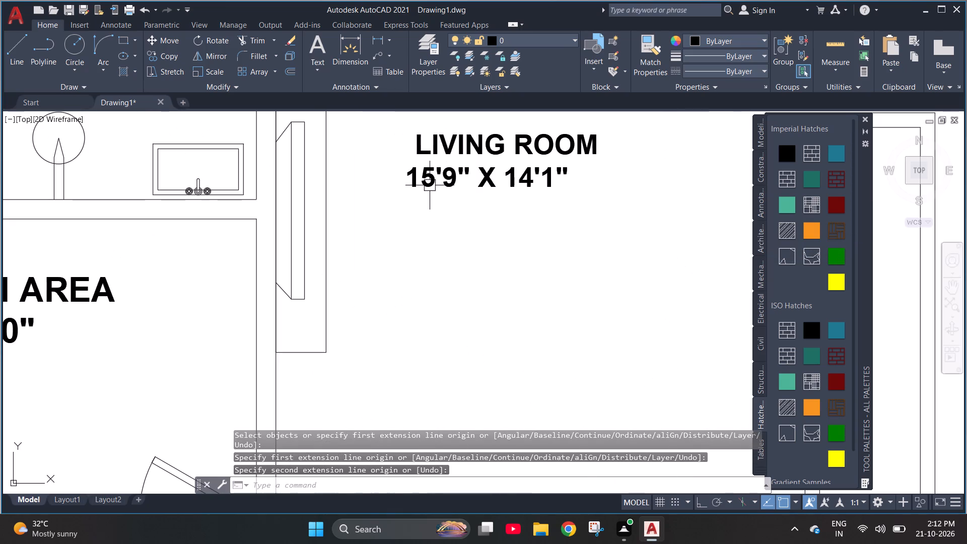
pyautogui.tripleClick(440, 183)
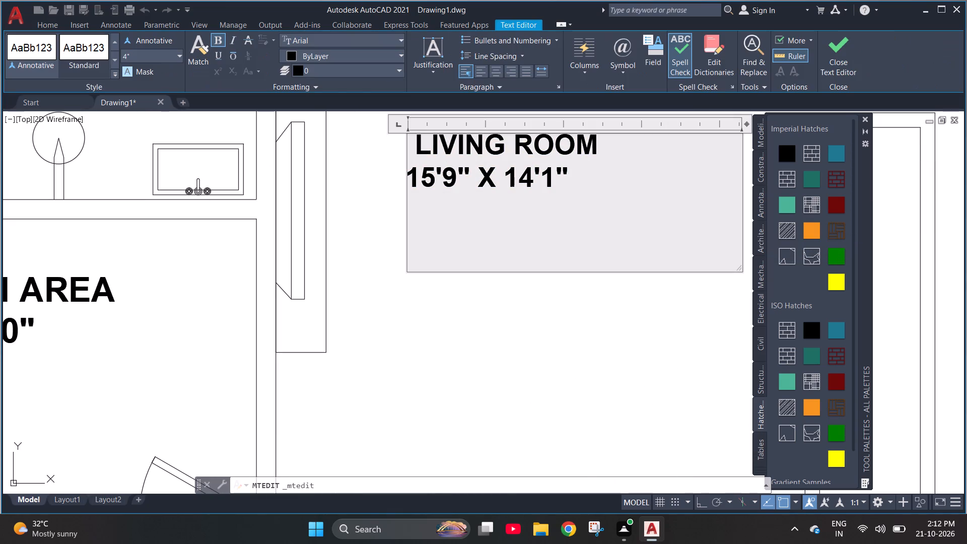
pyautogui.click(436, 183)
pyautogui.press('BackSpace')
pyautogui.press('4')
pyautogui.press('Right')
pyautogui.press('Right')
pyautogui.press('Right')
pyautogui.press('Right')
pyautogui.press('Right')
pyautogui.press('Right')
pyautogui.press('Right')
pyautogui.press('Right')
pyautogui.press('Right')
pyautogui.press('Right')
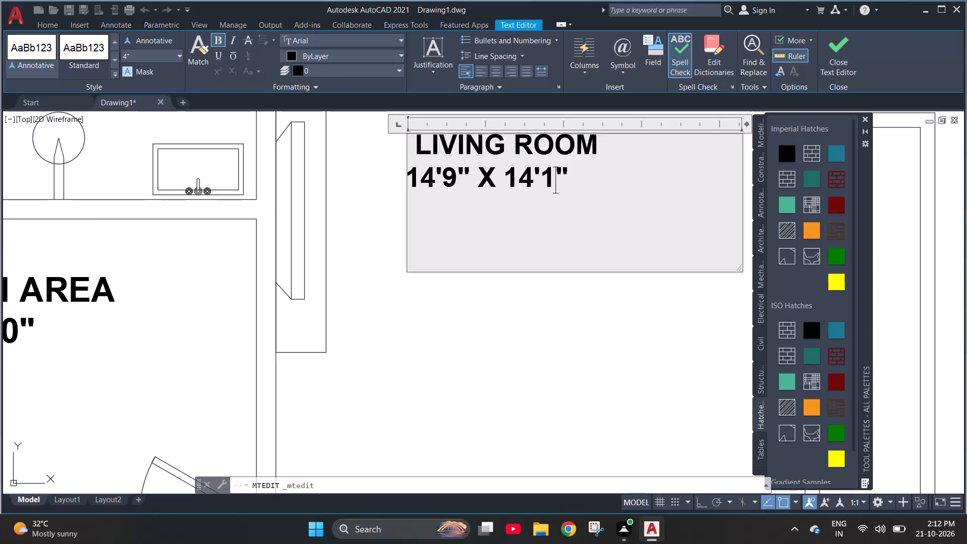
pyautogui.press('BackSpace')
pyautogui.press('9')
pyautogui.click(448, 382)
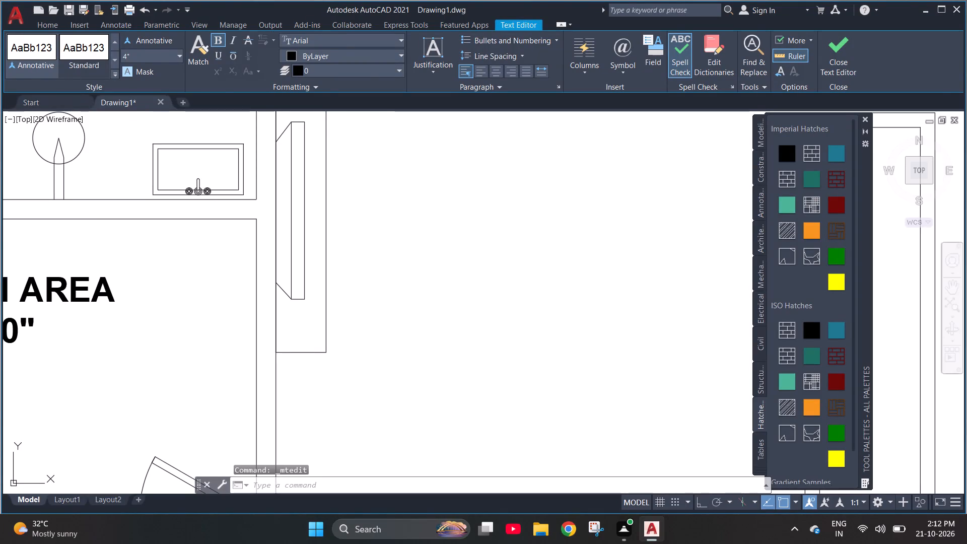
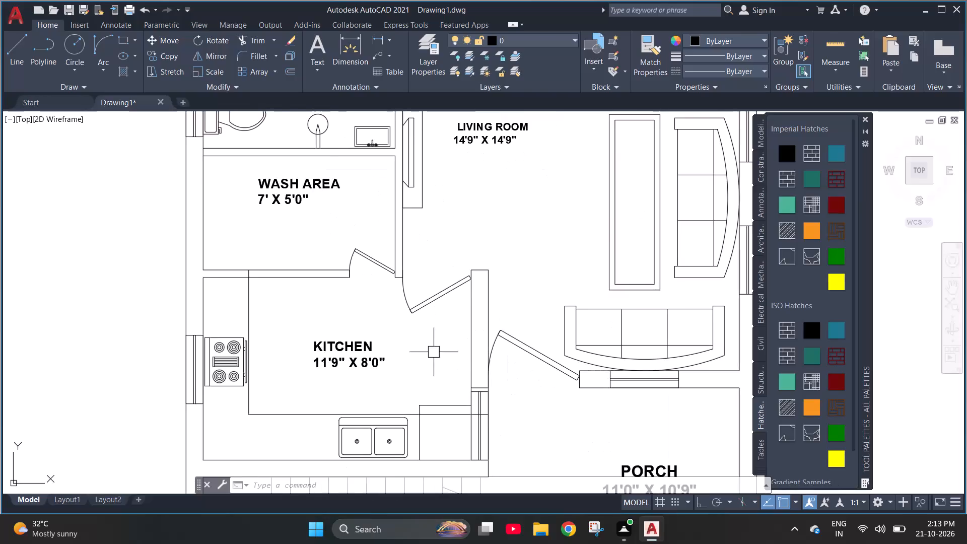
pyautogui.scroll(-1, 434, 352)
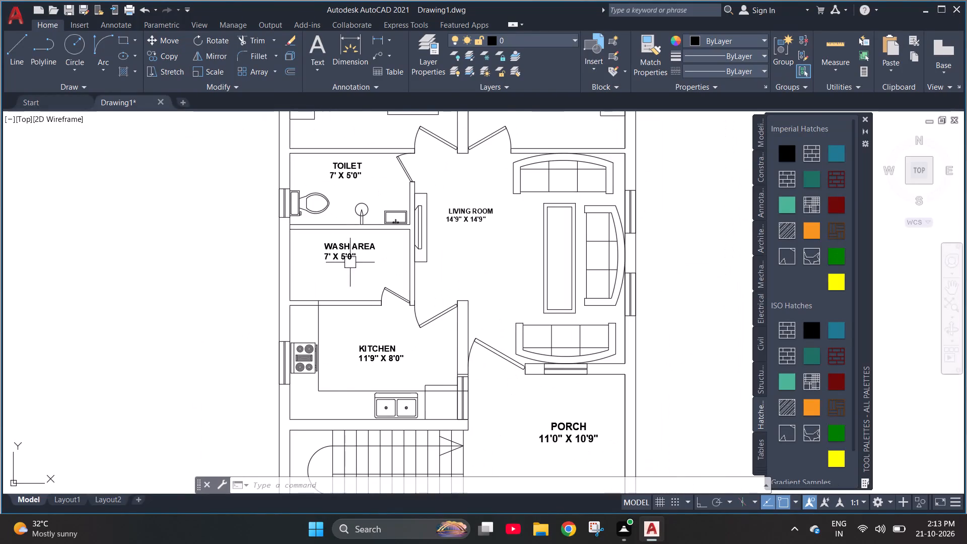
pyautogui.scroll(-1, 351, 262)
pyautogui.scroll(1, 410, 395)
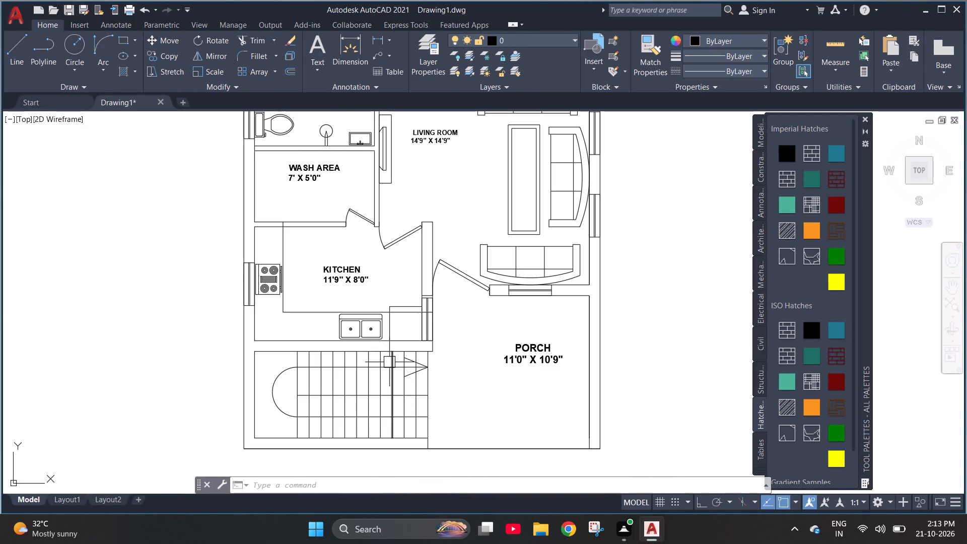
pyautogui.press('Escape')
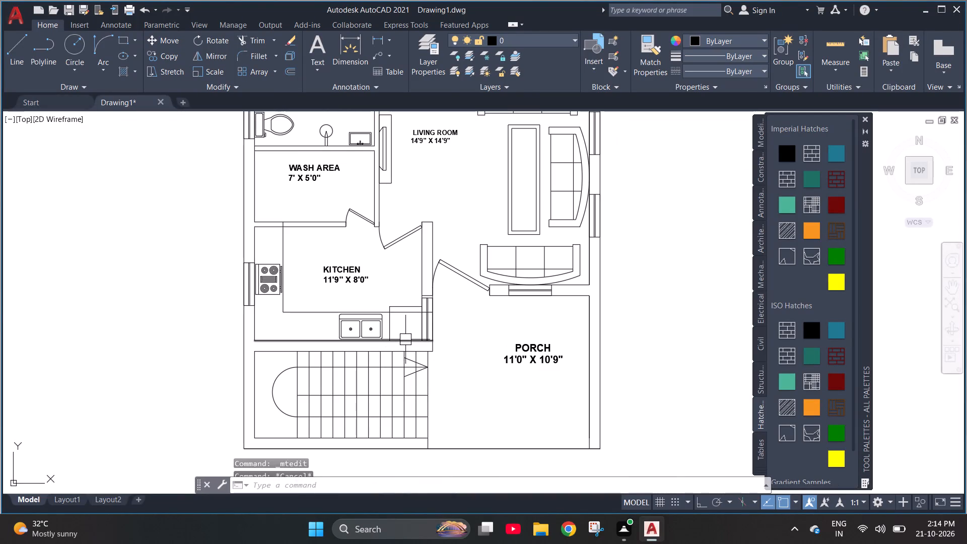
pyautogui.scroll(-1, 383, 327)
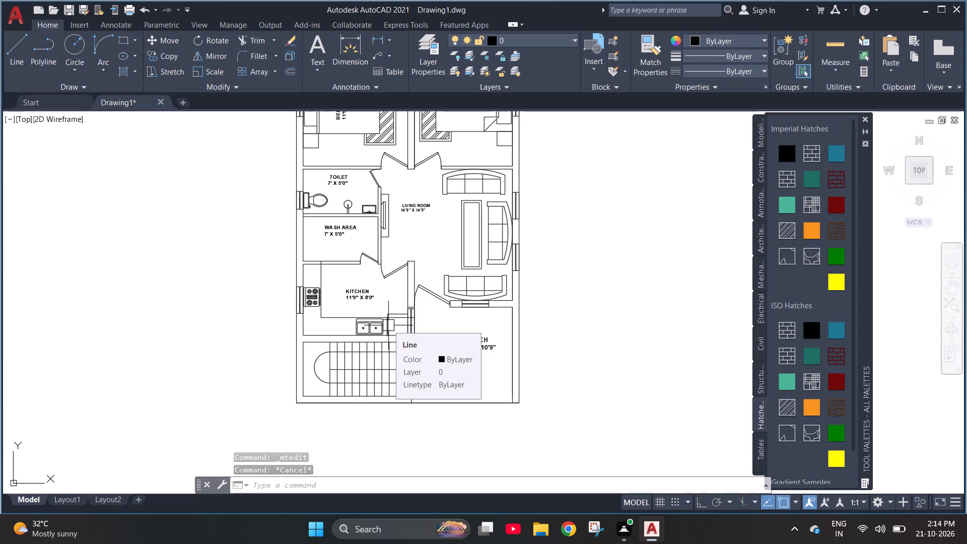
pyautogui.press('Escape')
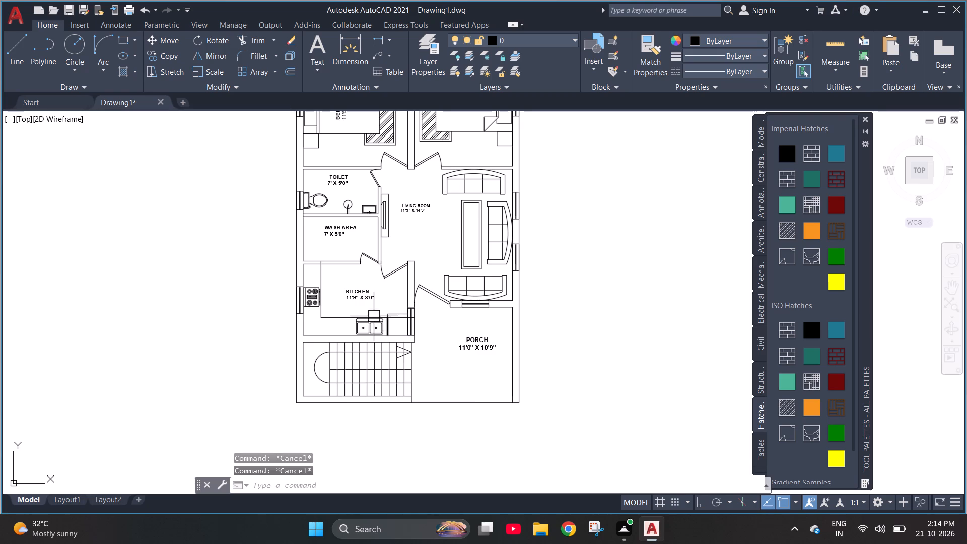
# Add a bold multiline text label UP, 5" high, in the porch beside the staircase.
pyautogui.click(320, 61)
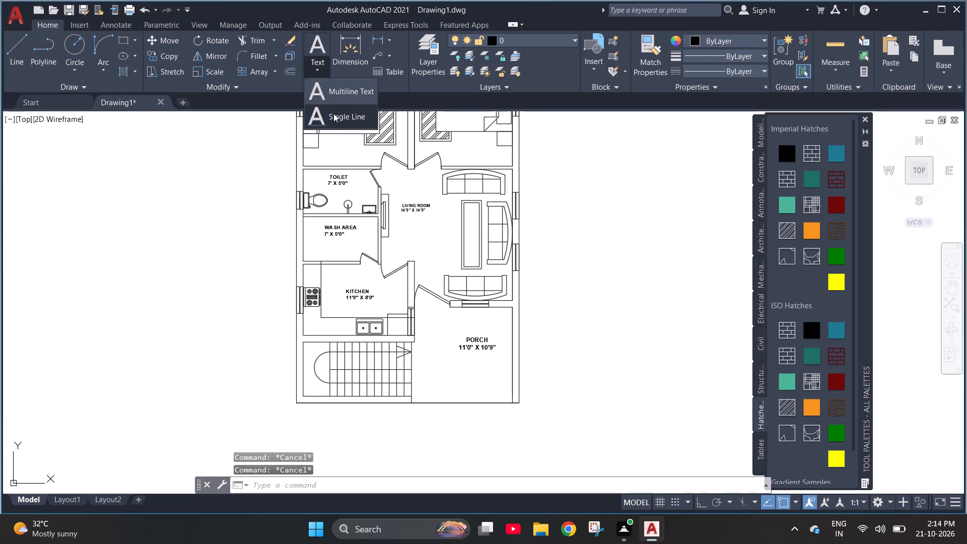
pyautogui.click(341, 94)
pyautogui.click(425, 367)
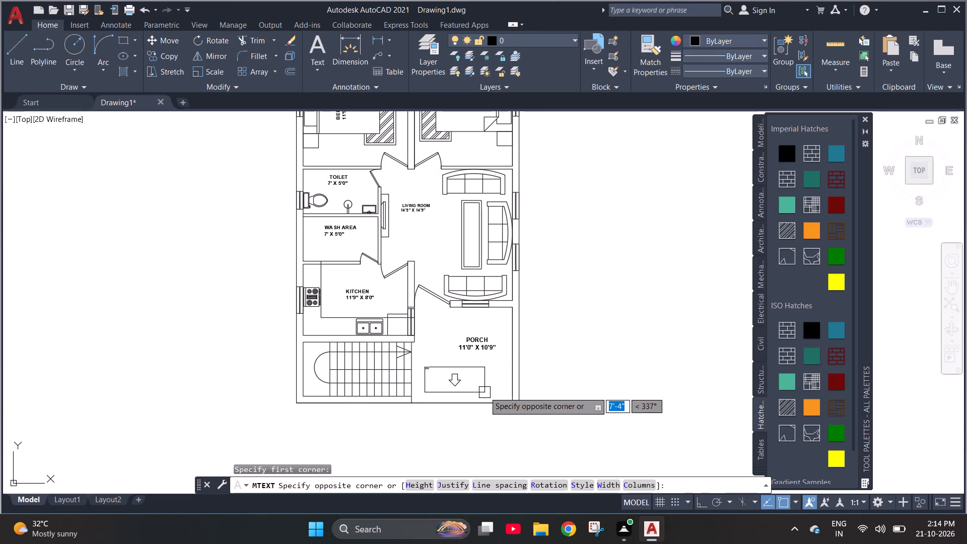
pyautogui.click(481, 386)
pyautogui.click(446, 376)
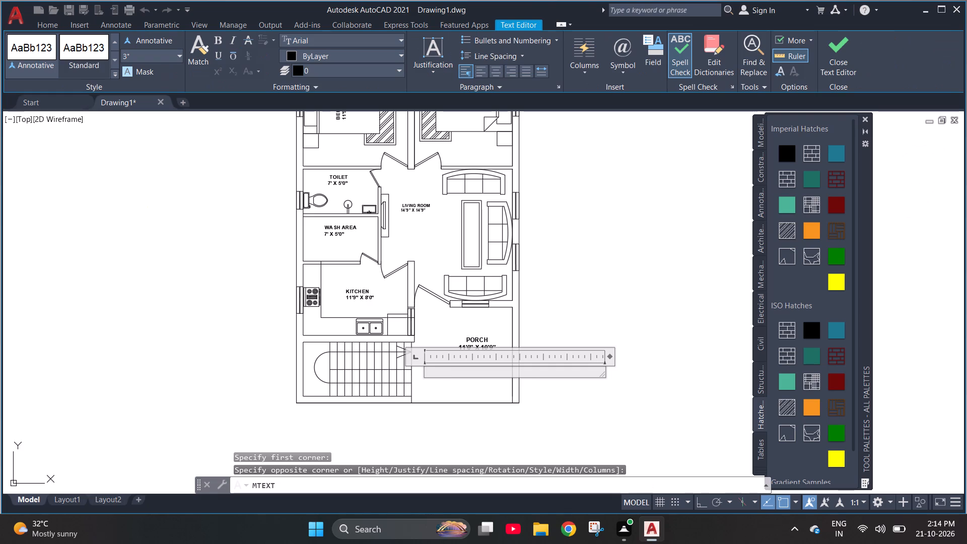
pyautogui.write('UP')
pyautogui.hotkey('ctrl', 'a')
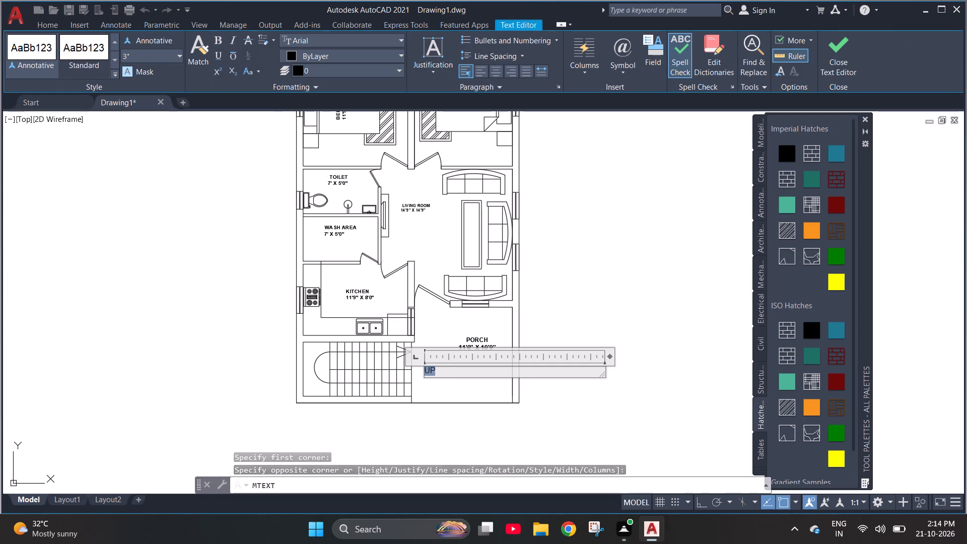
pyautogui.hotkey('ctrl', 'b')
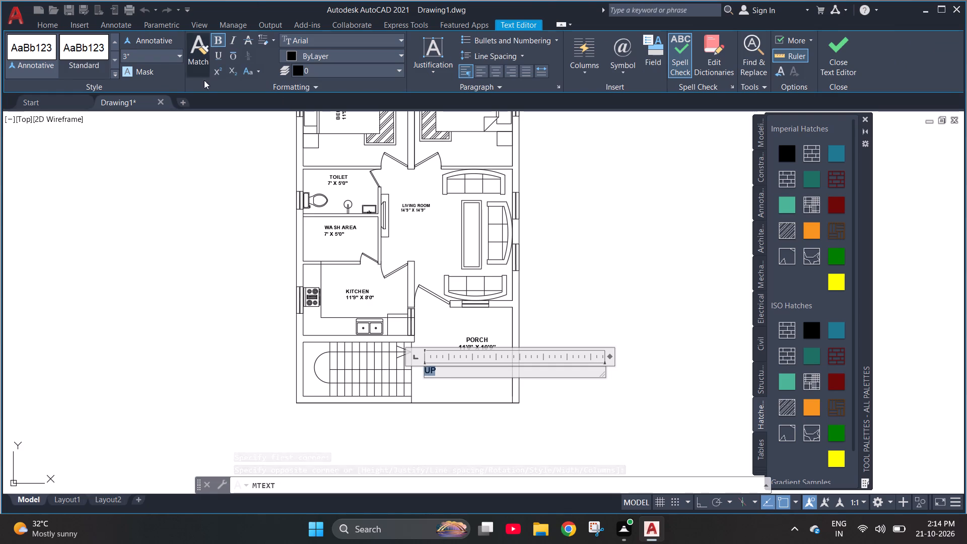
pyautogui.click(151, 59)
pyautogui.write('5"')
pyautogui.press('Return')
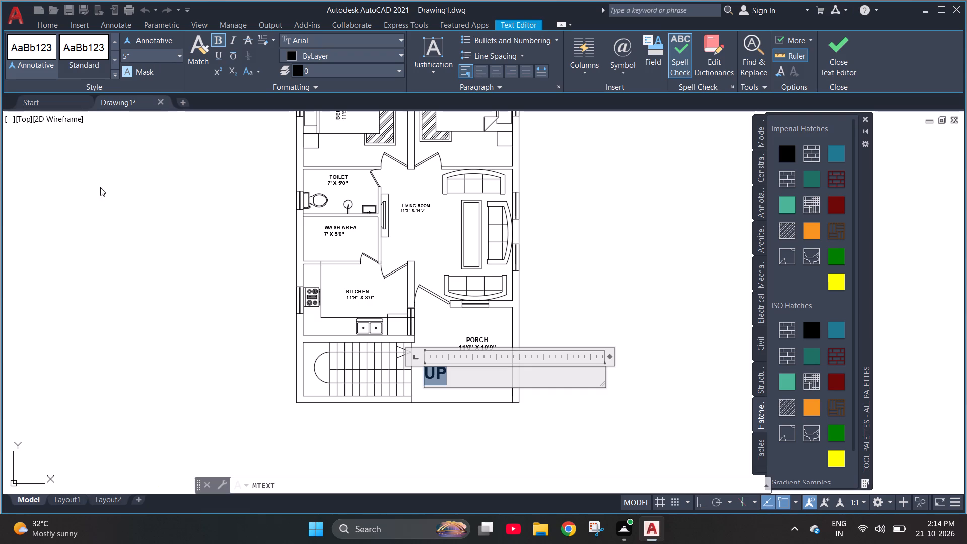
pyautogui.click(444, 343)
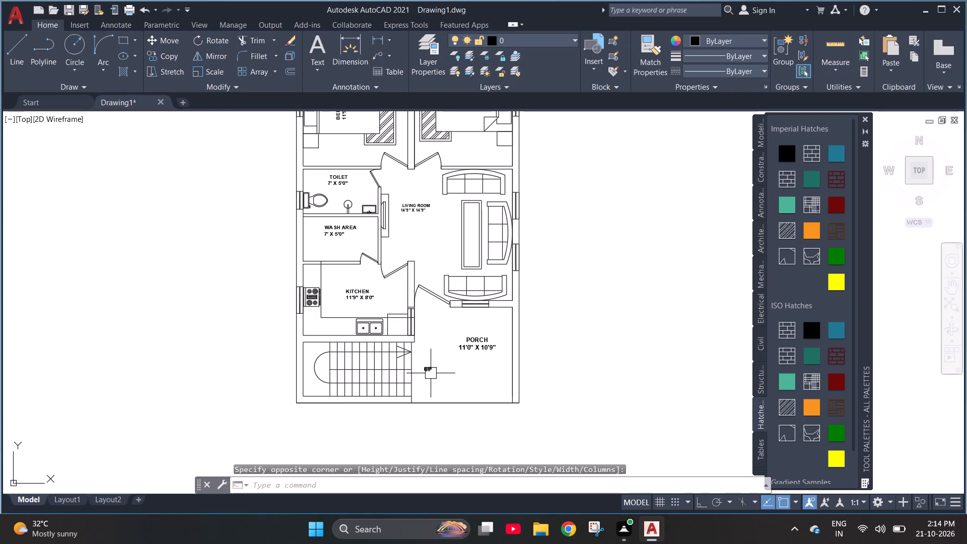
# Move the UP label closer to the staircase, just below the stair arrowhead.
pyautogui.scroll(2, 431, 373)
pyautogui.click(418, 366)
pyautogui.click(413, 358)
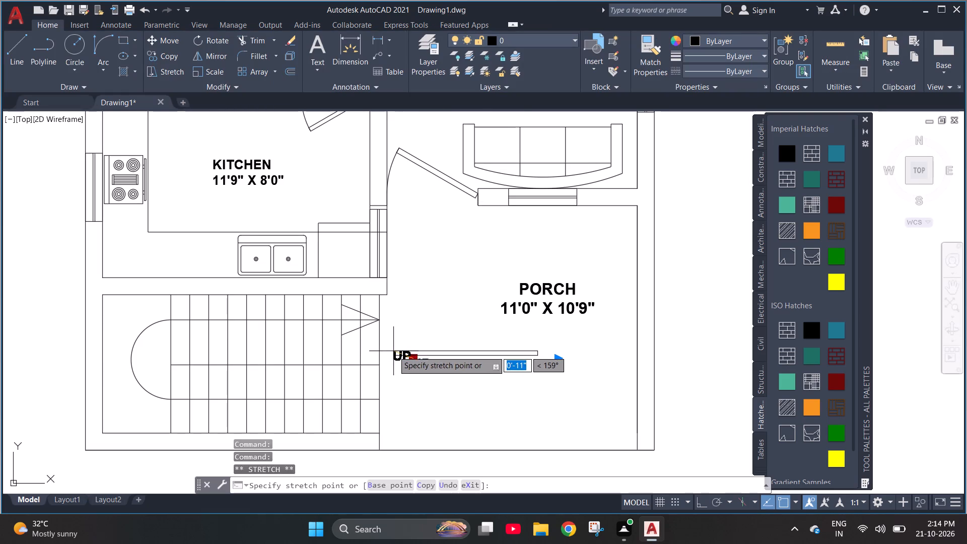
pyautogui.click(393, 351)
pyautogui.press('Escape')
pyautogui.scroll(-1, 420, 334)
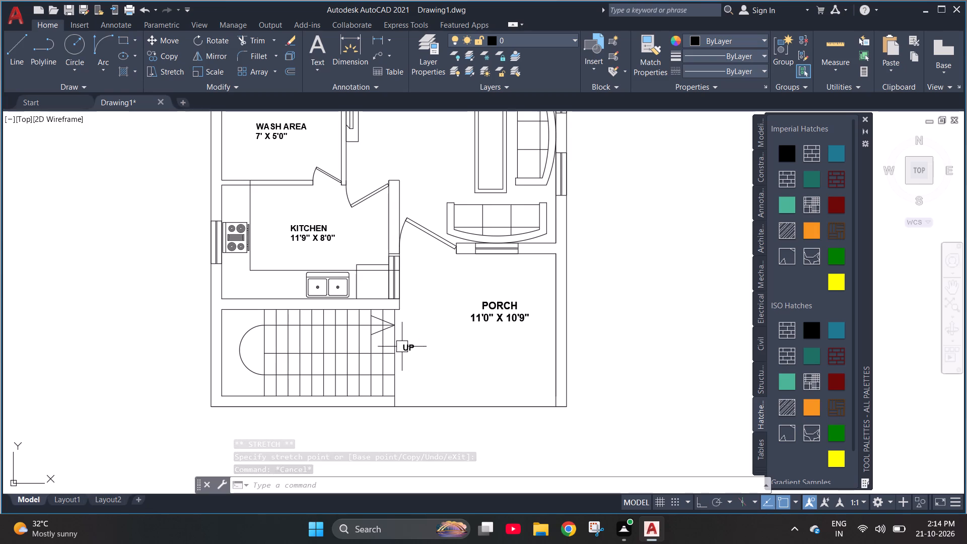
# Add a bold multiline text label GATE, 7" high, near the lower edge of the porch.
pyautogui.click(323, 63)
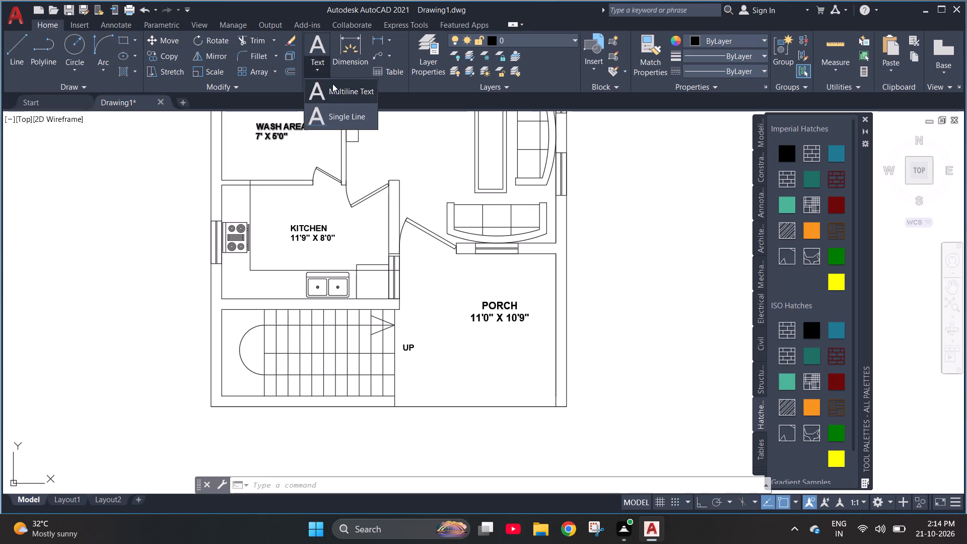
pyautogui.click(330, 89)
pyautogui.click(423, 382)
pyautogui.click(516, 404)
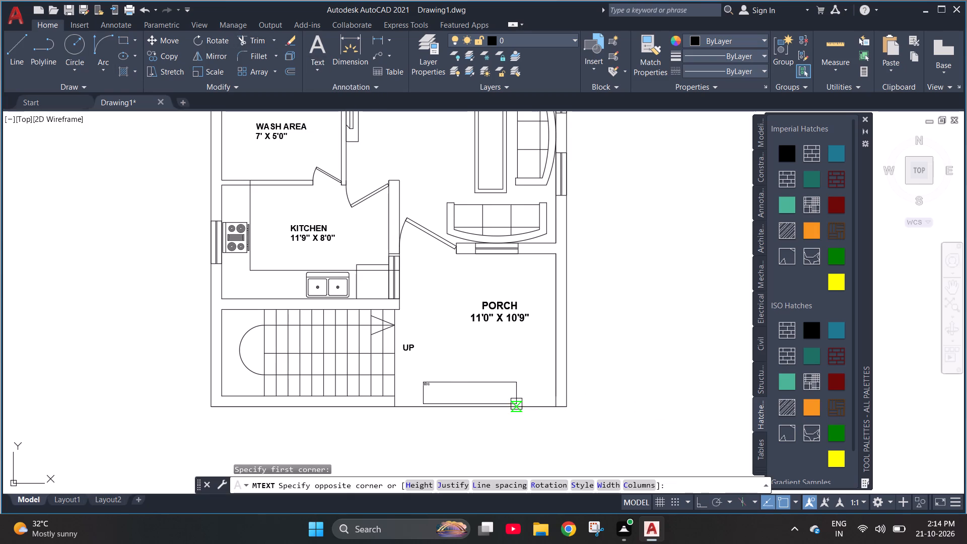
pyautogui.write('GATE')
pyautogui.hotkey('ctrl', 'a')
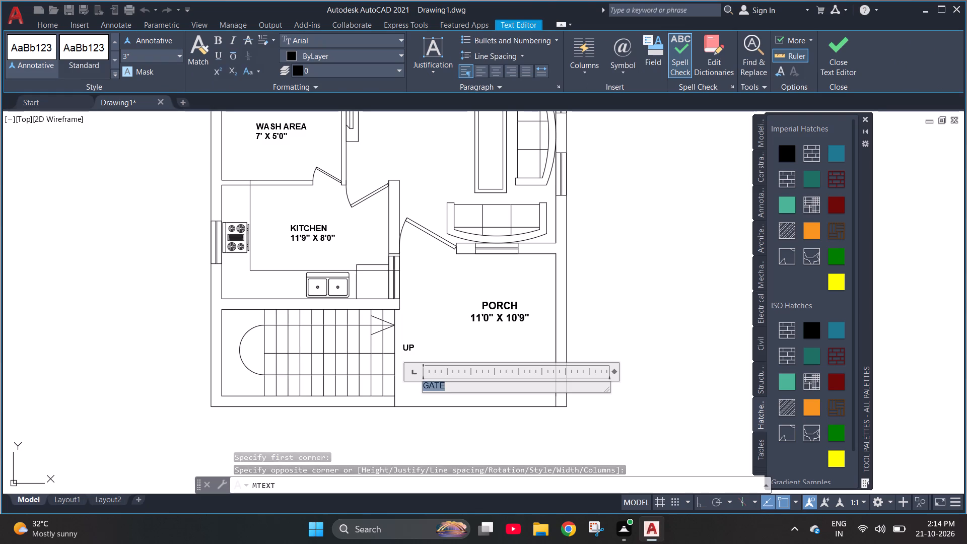
pyautogui.hotkey('ctrl', 'b')
pyautogui.click(149, 57)
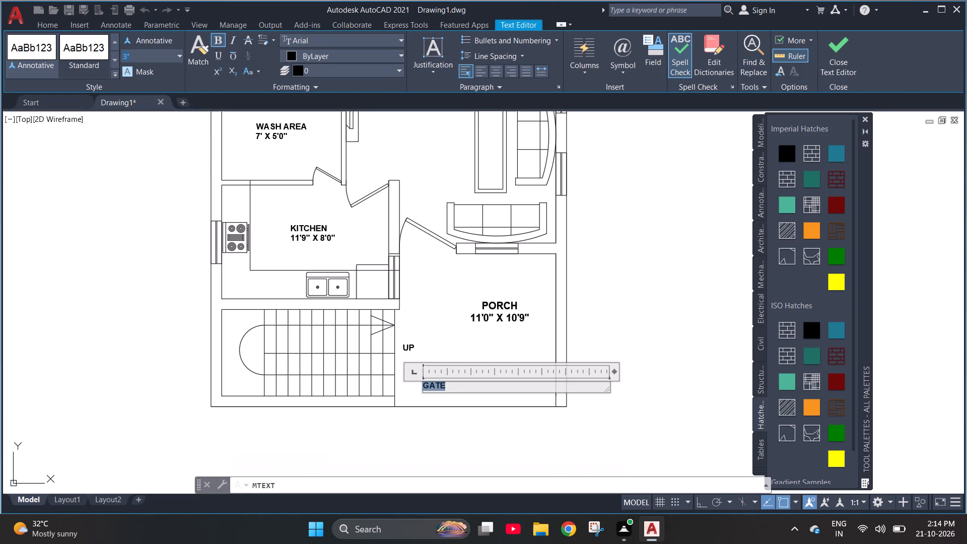
pyautogui.write('7"')
pyautogui.press('Return')
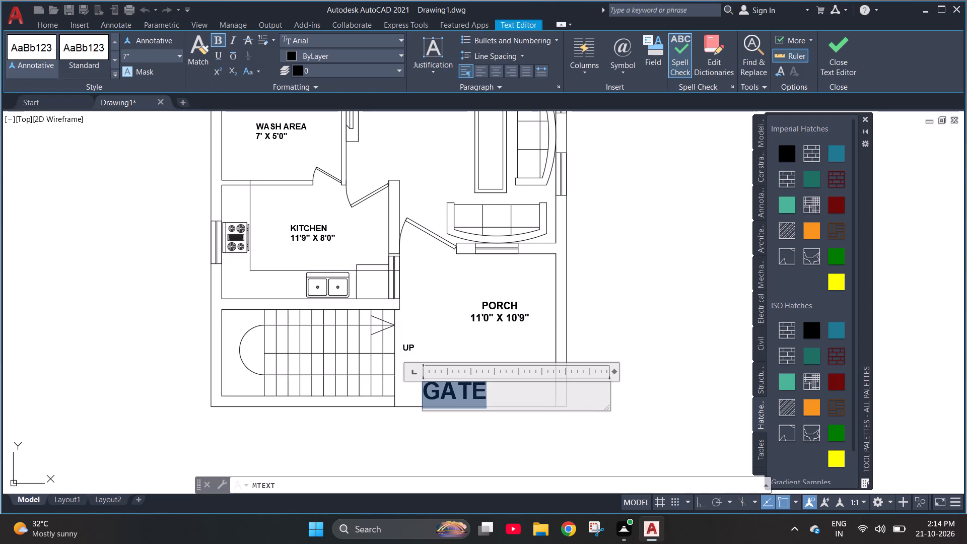
pyautogui.click(522, 348)
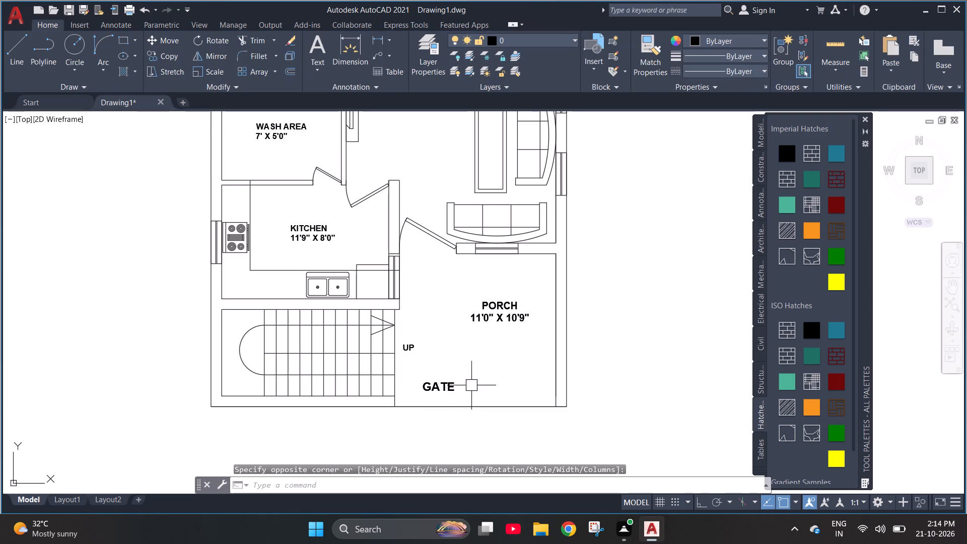
# Move the GATE label toward the middle of the porch's front edge, just above the boundary line.
pyautogui.click(447, 390)
pyautogui.click(426, 383)
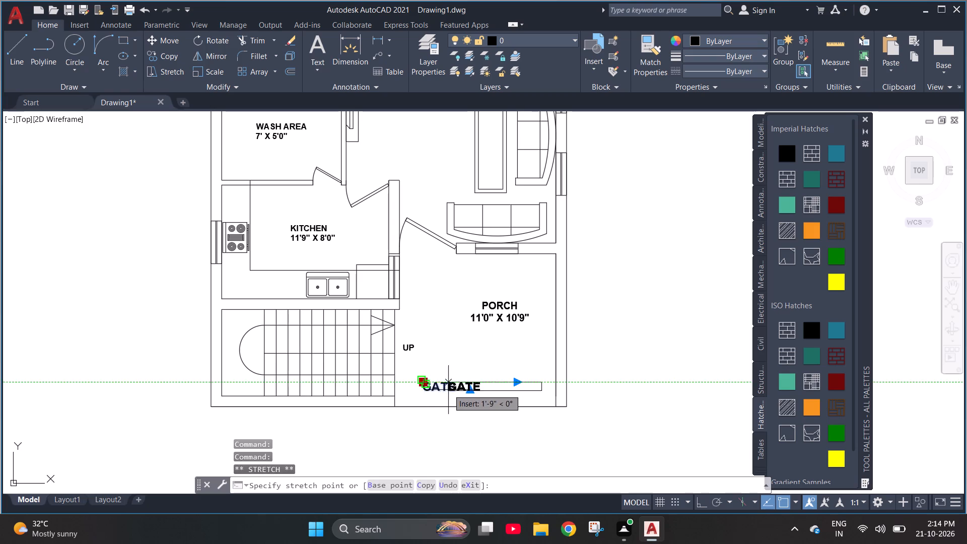
pyautogui.click(453, 390)
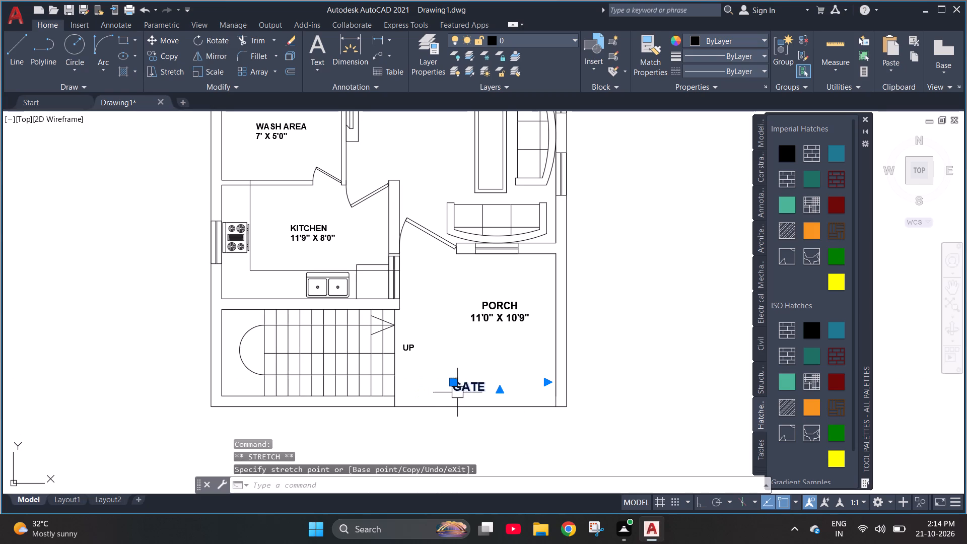
pyautogui.scroll(3, 452, 385)
pyautogui.click(455, 378)
pyautogui.scroll(-1, 447, 352)
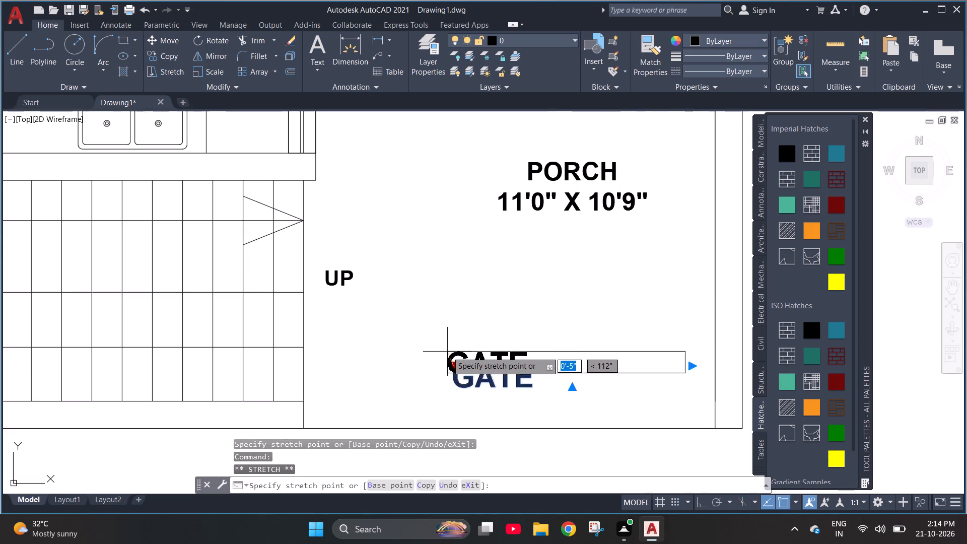
pyautogui.click(460, 397)
pyautogui.press('Escape')
pyautogui.scroll(-1, 435, 368)
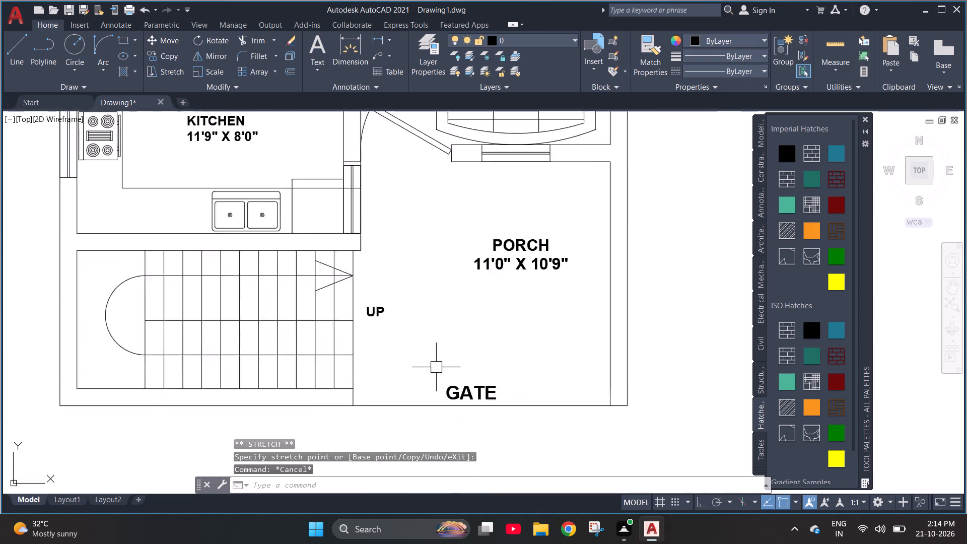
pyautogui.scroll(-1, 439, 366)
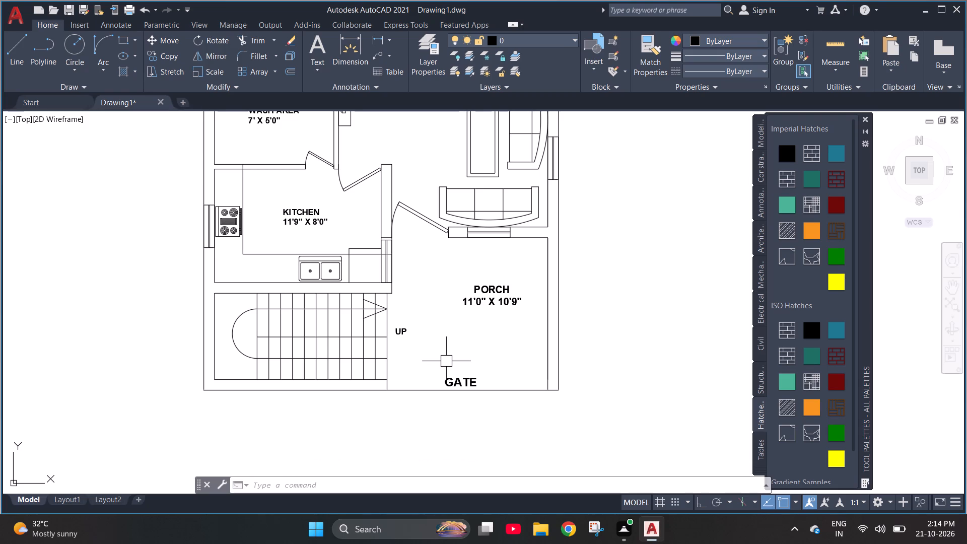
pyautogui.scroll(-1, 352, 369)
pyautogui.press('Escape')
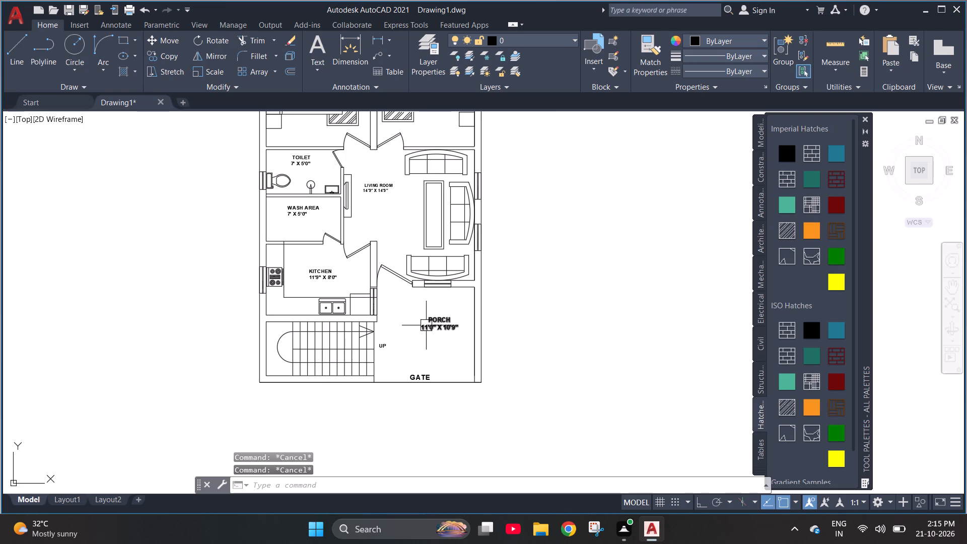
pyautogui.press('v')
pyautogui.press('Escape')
# Add a bold multiline text label V, 5" high, outside the exterior wall beside the living room windows.
pyautogui.click(317, 60)
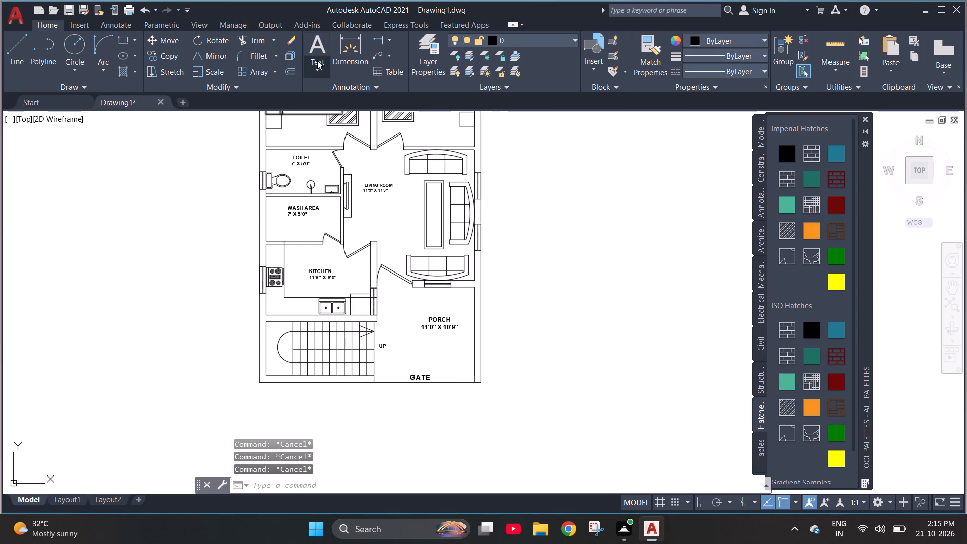
pyautogui.moveTo(343, 90); pyautogui.dragTo(351, 91)
pyautogui.click(518, 201)
pyautogui.click(572, 234)
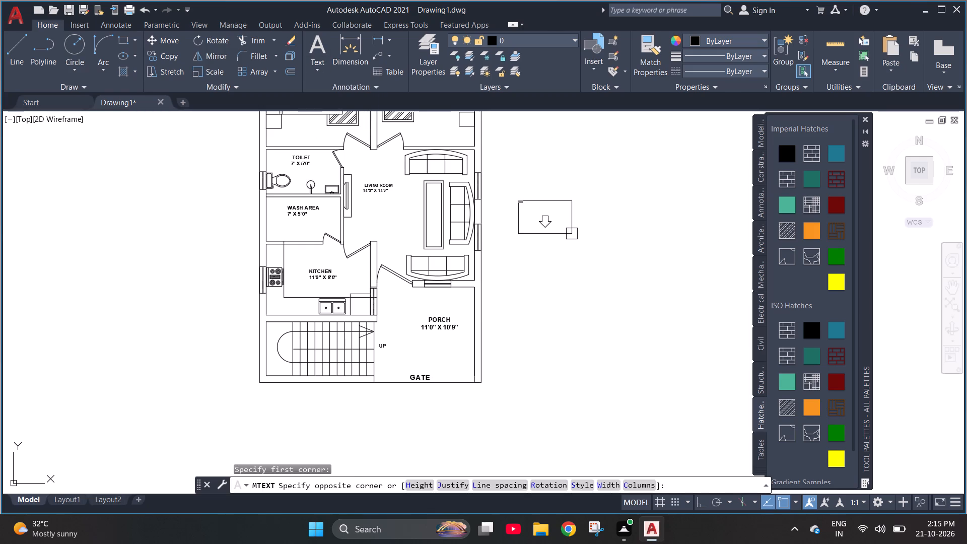
pyautogui.press('v')
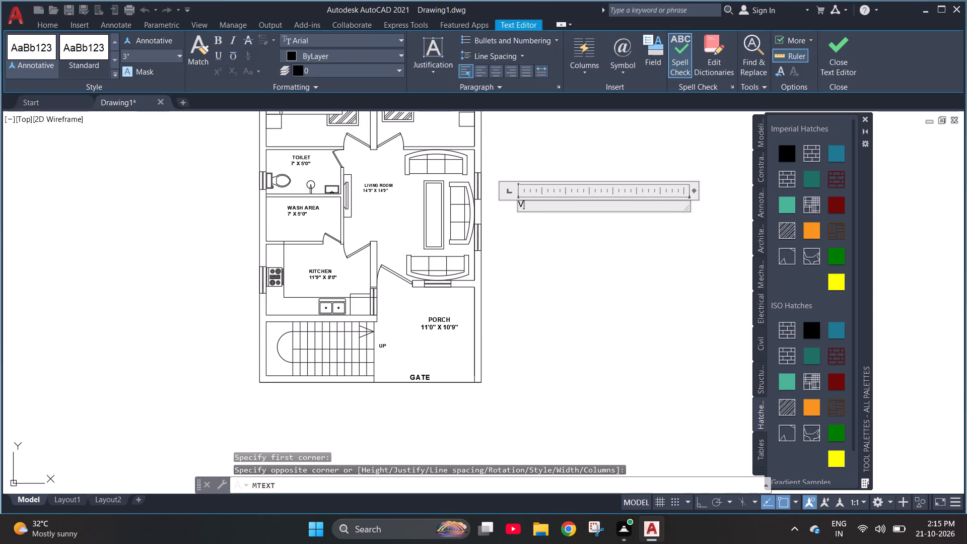
pyautogui.hotkey('ctrl', 'a')
pyautogui.hotkey('ctrl', 'b')
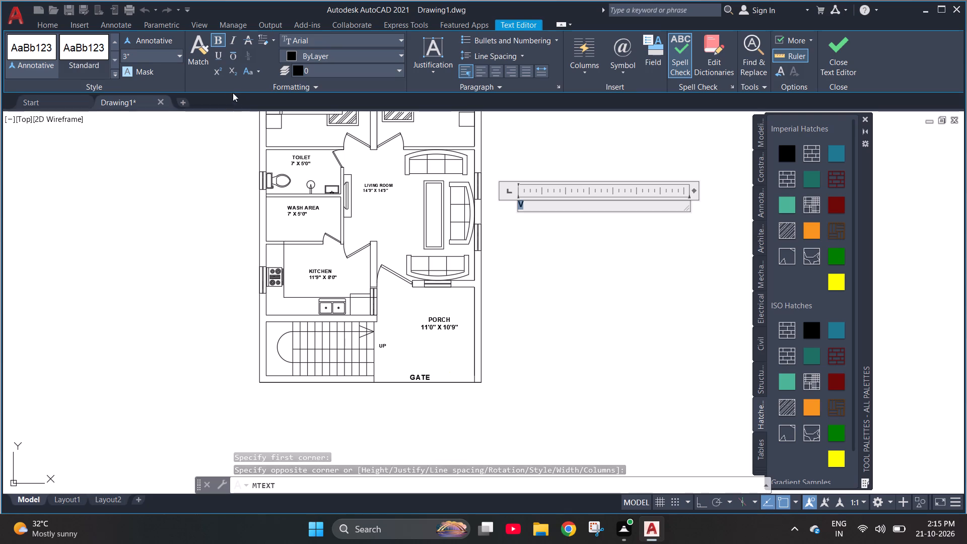
pyautogui.click(138, 54)
pyautogui.write('5"')
pyautogui.press('Return')
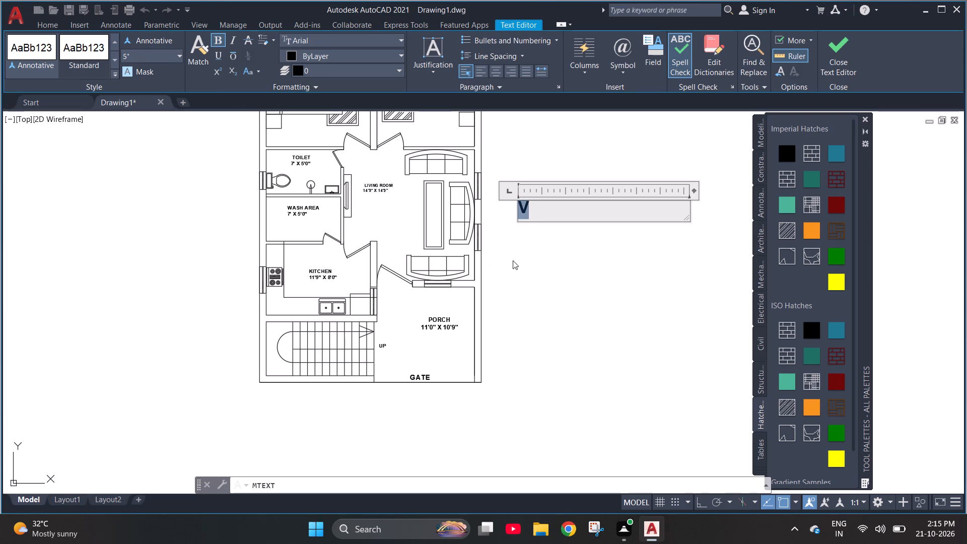
pyautogui.click(540, 247)
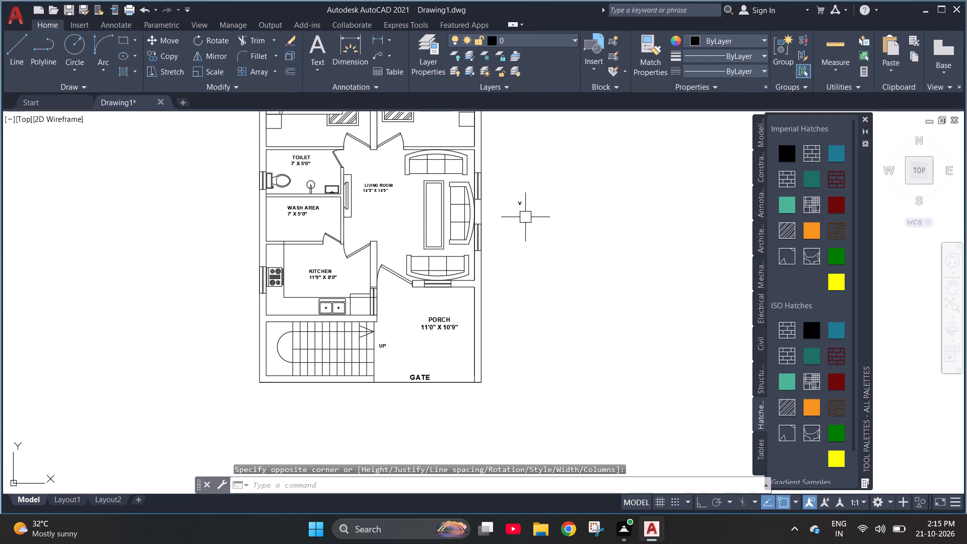
# Set the V label's text height to 9".
pyautogui.scroll(2, 525, 217)
pyautogui.doubleClick(514, 183)
pyautogui.doubleClick(528, 184)
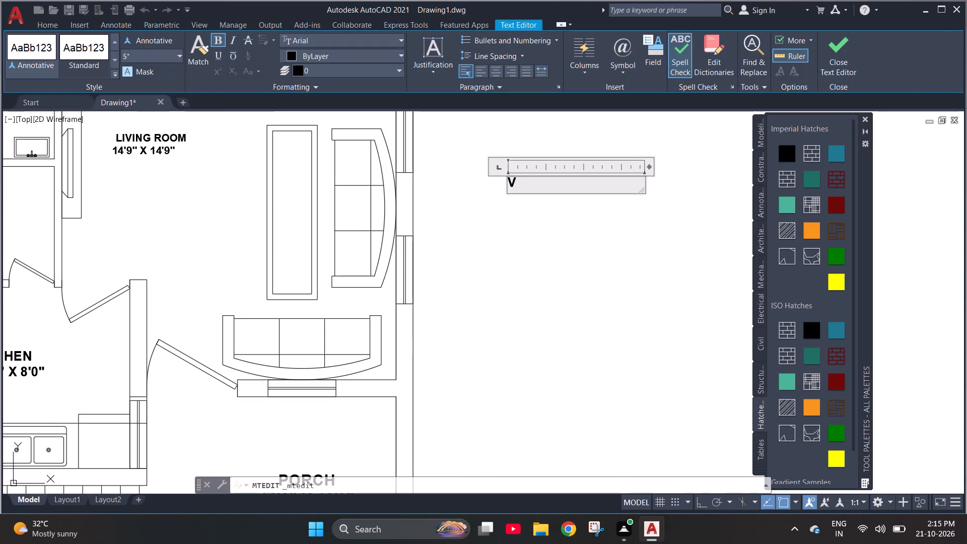
pyautogui.click(139, 48)
pyautogui.click(140, 53)
pyautogui.write('9"')
pyautogui.press('Return')
pyautogui.click(453, 265)
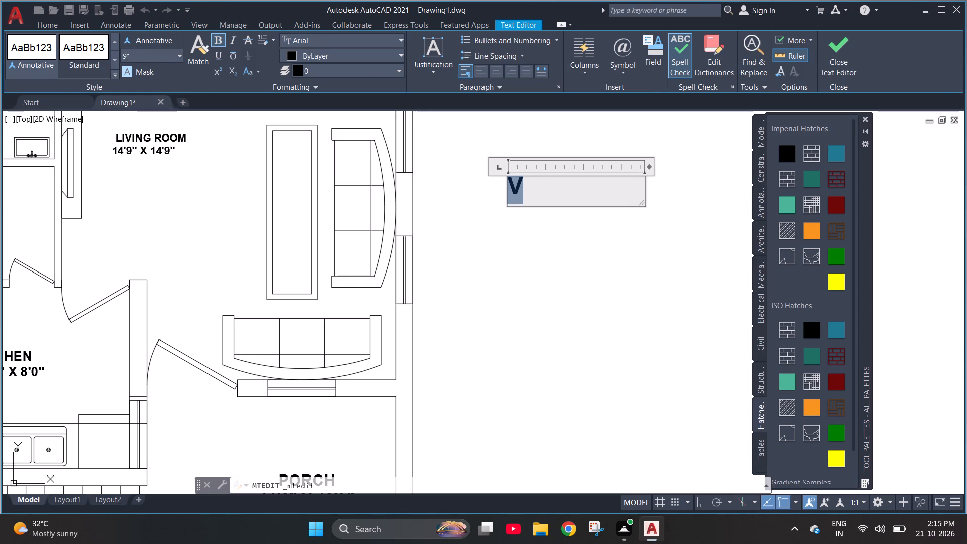
# Paste a copy of the toilet label below the V label, replace its text with W and set its height to 9".
pyautogui.scroll(-2, 491, 213)
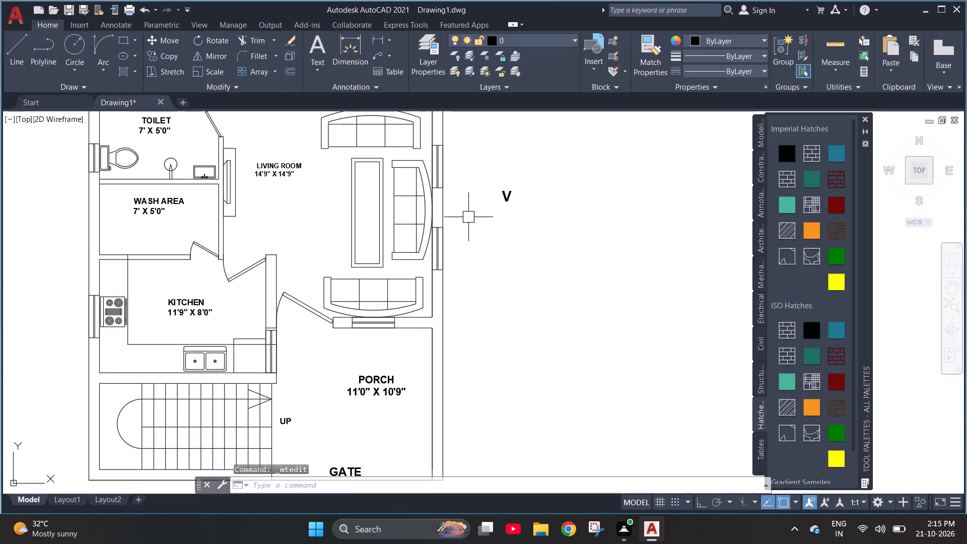
pyautogui.hotkey('ctrl', 'v')
pyautogui.click(492, 234)
pyautogui.tripleClick(500, 219)
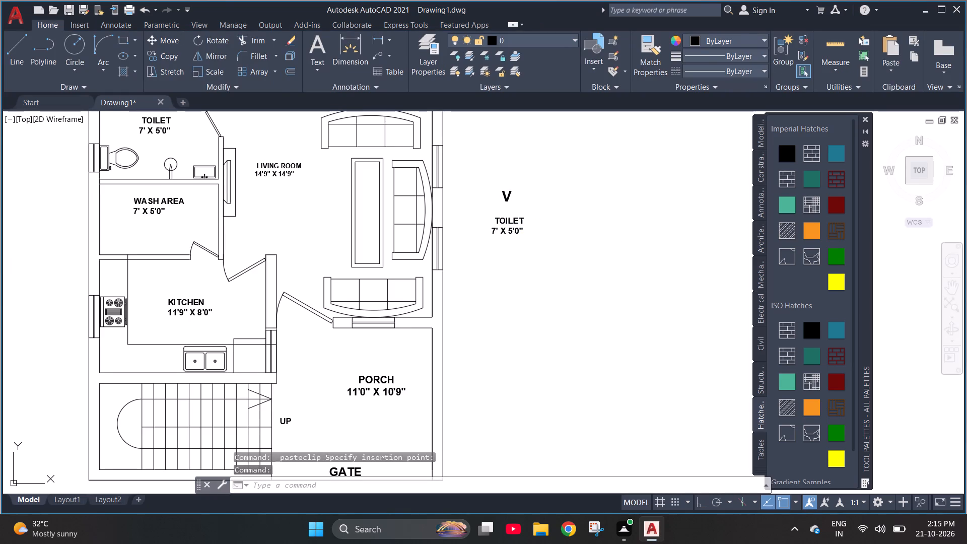
pyautogui.hotkey('ctrl', 'a')
pyautogui.press('w')
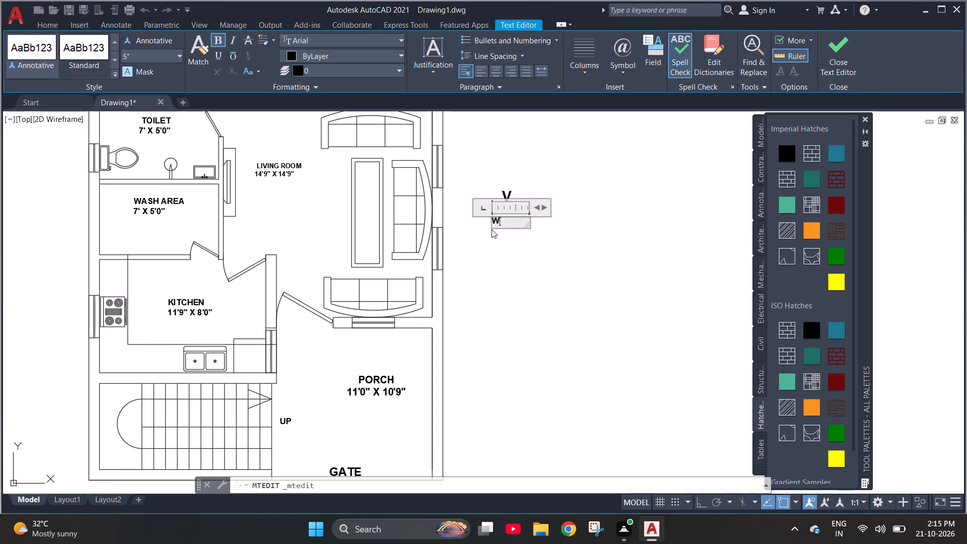
pyautogui.click(130, 56)
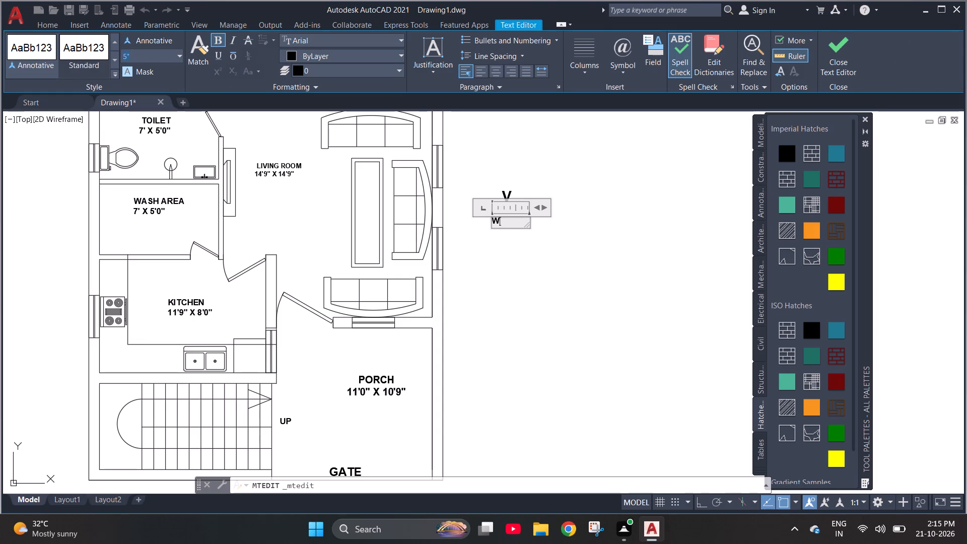
pyautogui.write('9"')
pyautogui.press('Return')
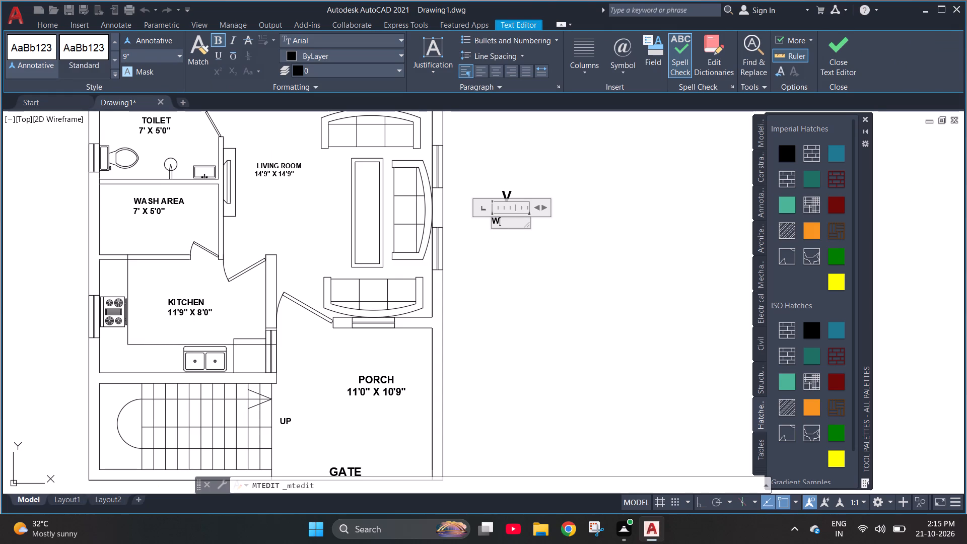
pyautogui.hotkey('ctrl', 'a')
pyautogui.click(132, 53)
pyautogui.write('9"')
pyautogui.press('Return')
pyautogui.click(480, 271)
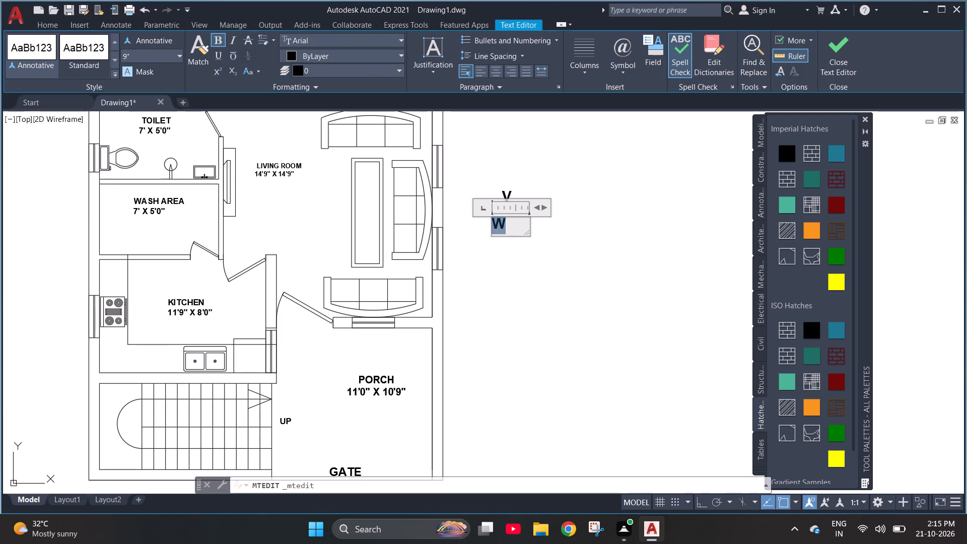
# Copy the V label and paste it outside the ventilator of the 6'8" X 5'0" toilet.
pyautogui.click(507, 191)
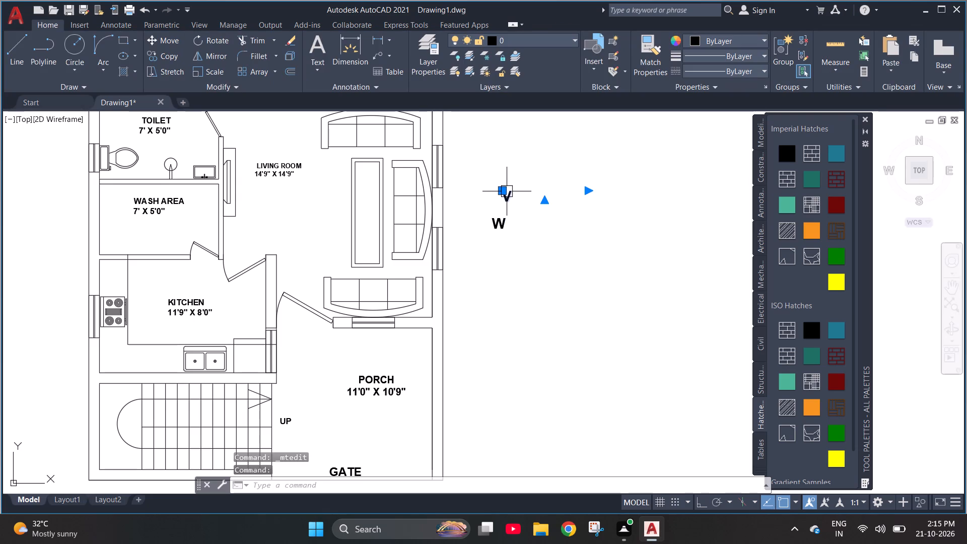
pyautogui.hotkey('ctrl', 'c')
pyautogui.hotkey('ctrl', 'v')
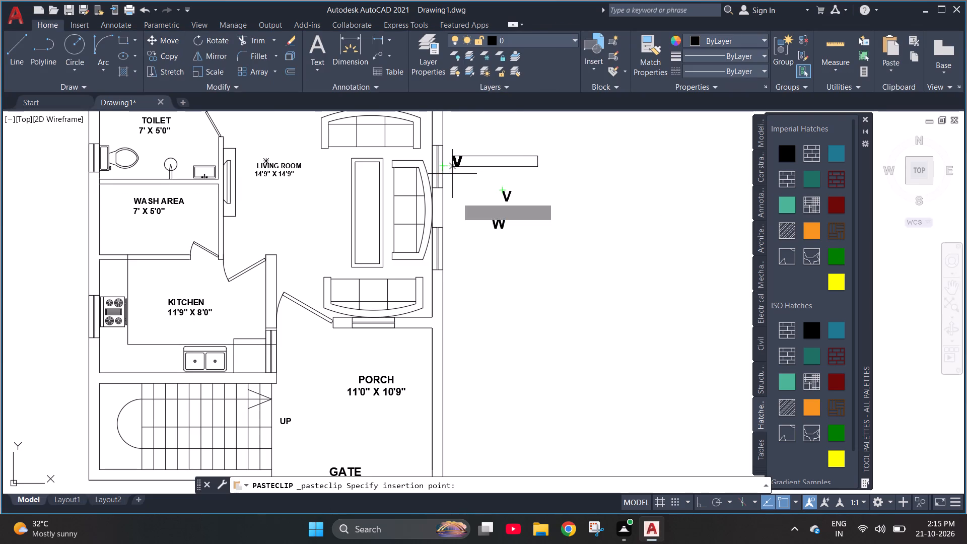
pyautogui.scroll(-2, 448, 308)
pyautogui.scroll(3, 442, 135)
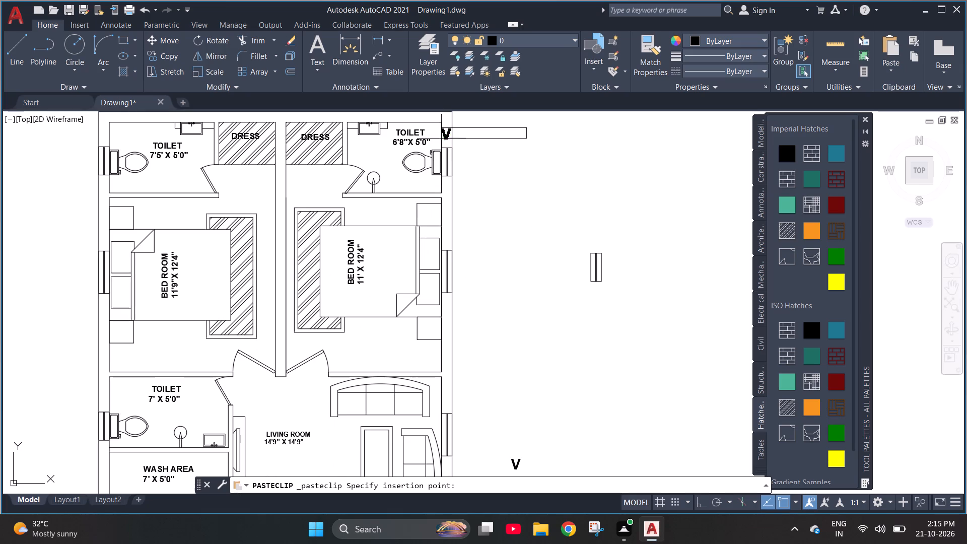
pyautogui.press('F8')
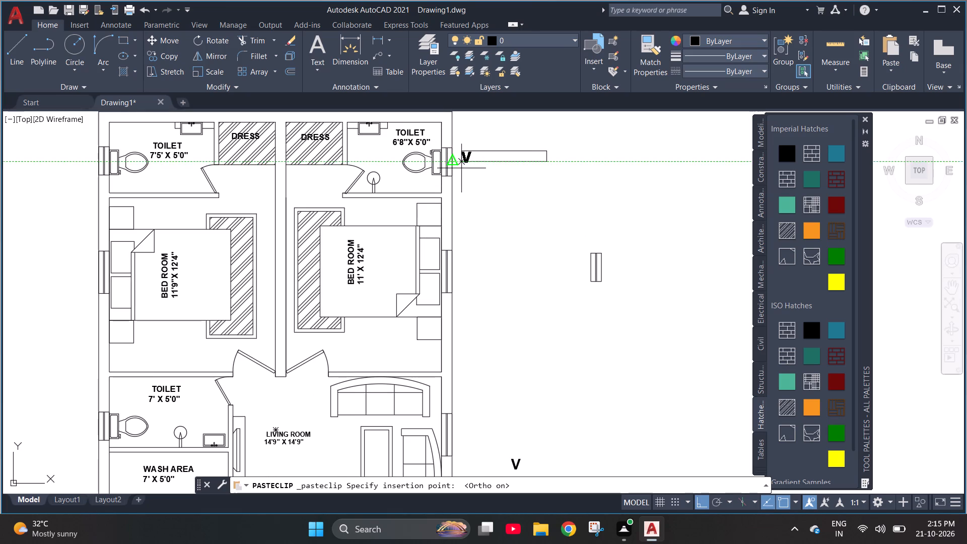
pyautogui.click(462, 168)
# Paste V labels outside the ventilators of the 7' X 5'0" toilet and the 7'5" X 5'0" toilet.
pyautogui.hotkey('ctrl', 'v')
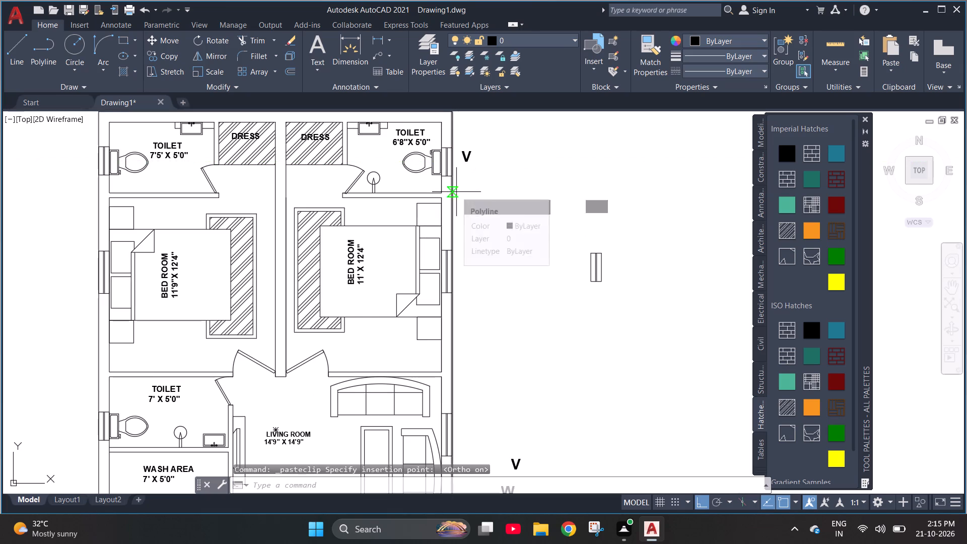
pyautogui.scroll(-1, 424, 201)
pyautogui.scroll(-1, 525, 191)
pyautogui.scroll(4, 307, 292)
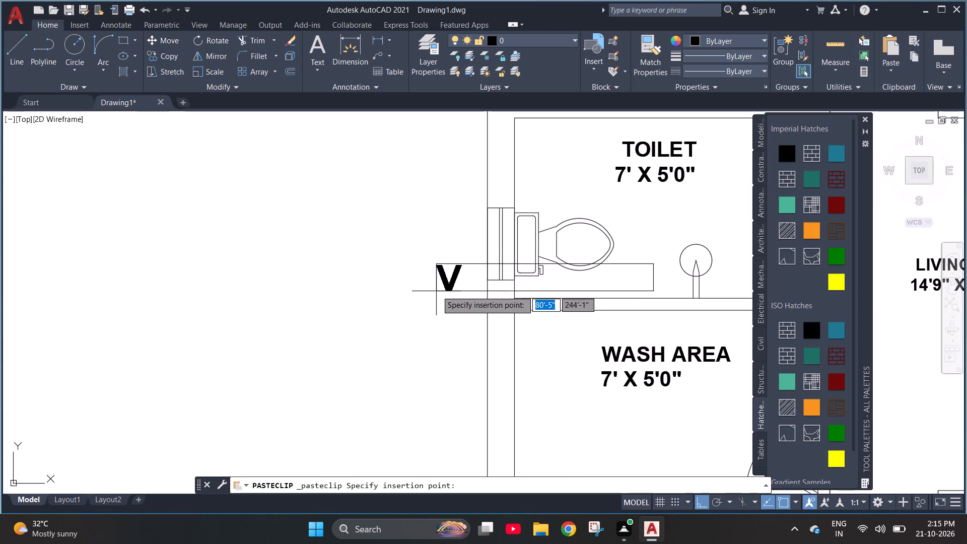
pyautogui.click(441, 263)
pyautogui.scroll(-2, 339, 299)
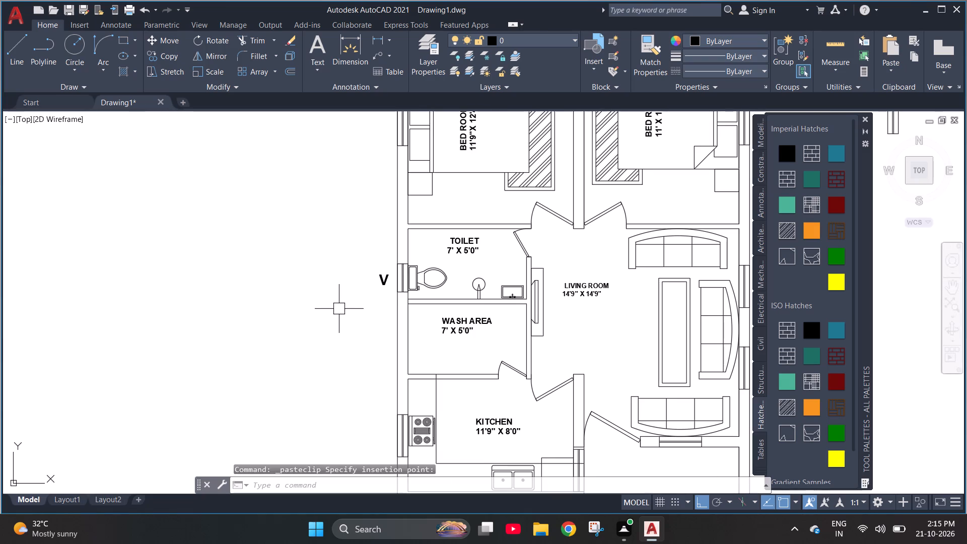
pyautogui.hotkey('ctrl', 'v')
pyautogui.scroll(-2, 321, 312)
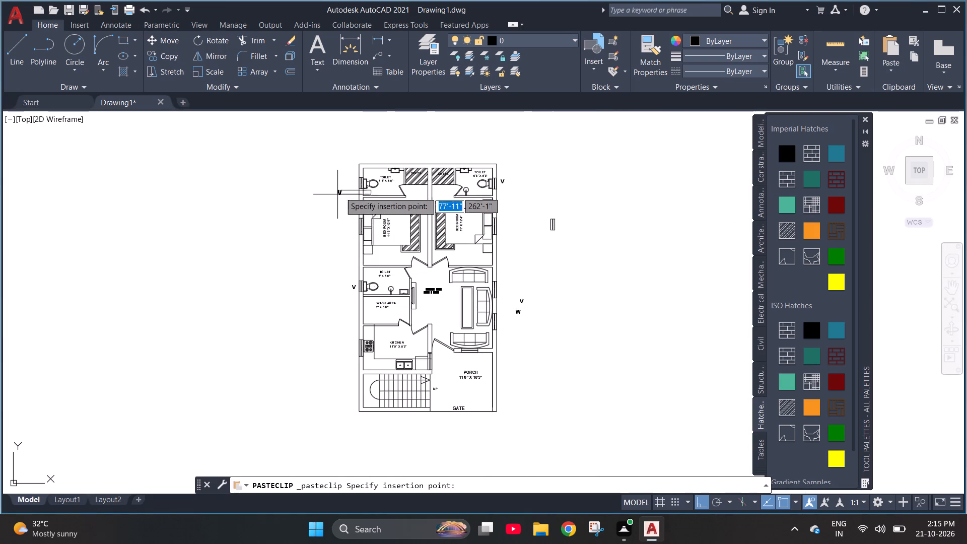
pyautogui.scroll(4, 348, 186)
pyautogui.click(370, 180)
pyautogui.scroll(-3, 320, 193)
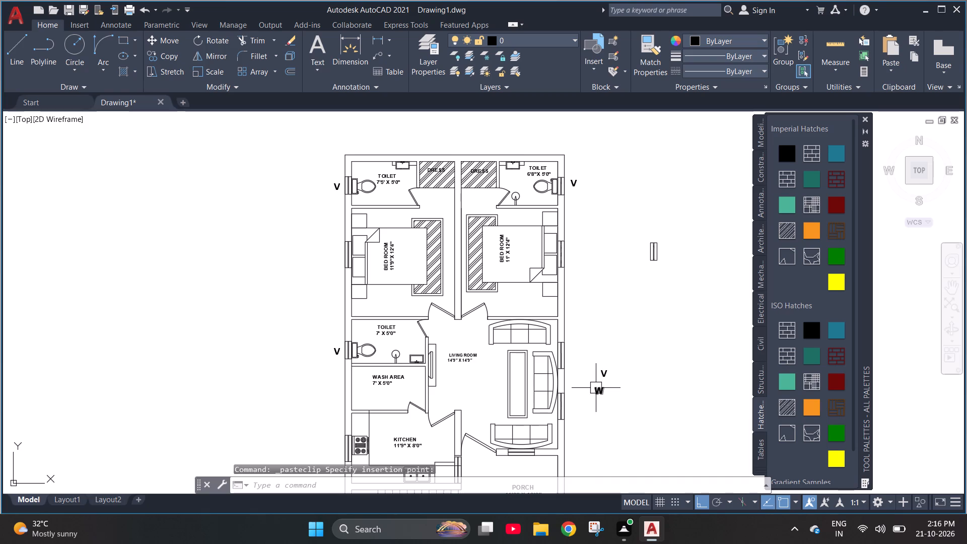
# Copy the W label and paste it outside the living room's upper exterior window.
pyautogui.click(601, 392)
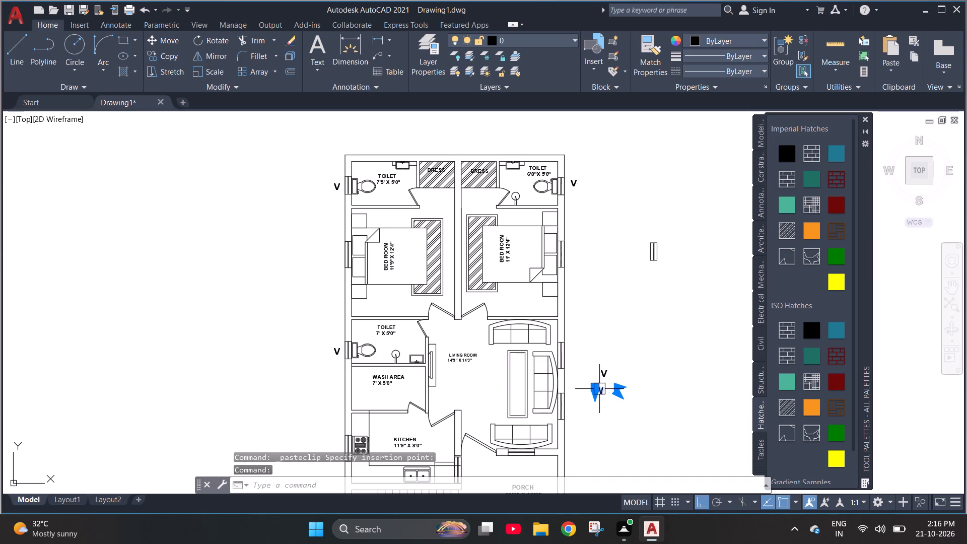
pyautogui.hotkey('ctrl', 'c')
pyautogui.hotkey('ctrl', 'v')
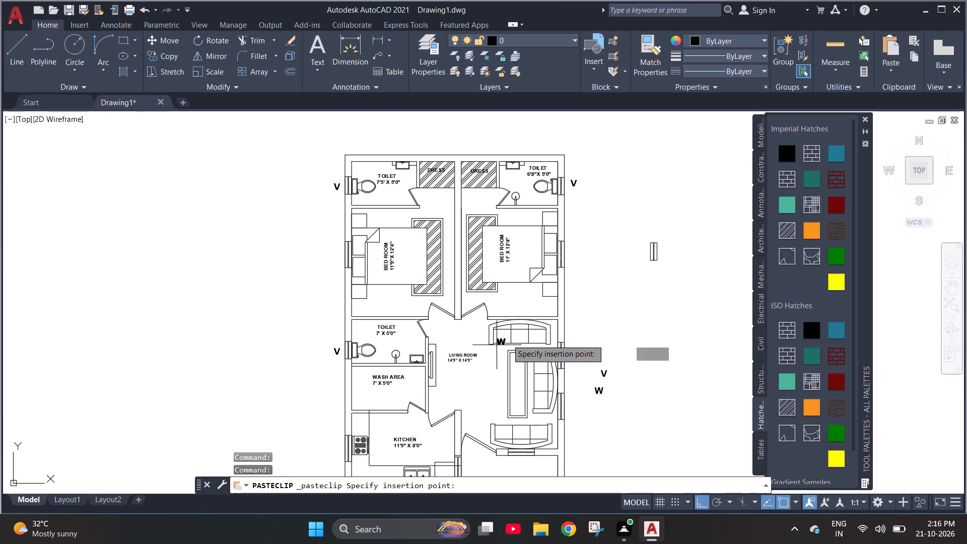
pyautogui.scroll(3, 567, 356)
pyautogui.click(567, 367)
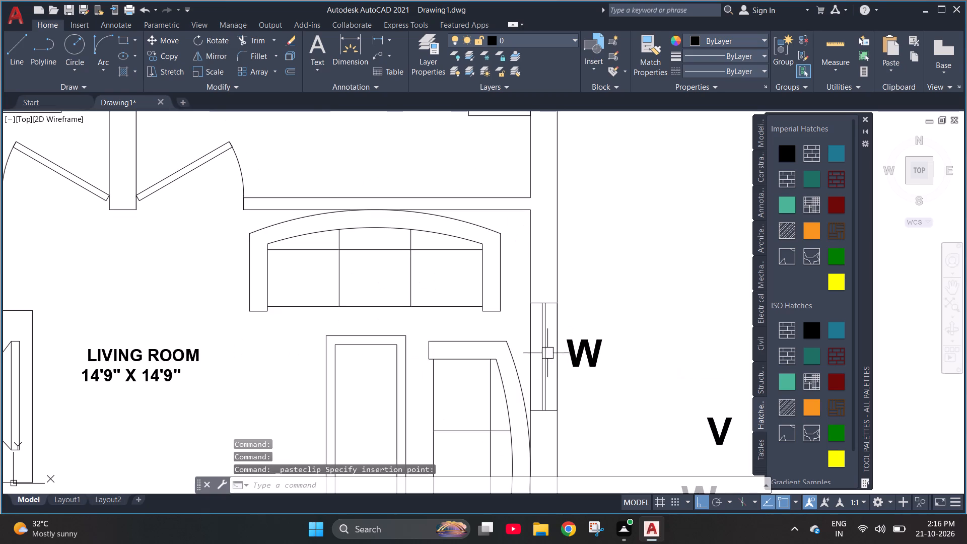
# Copy the original W label with the Copy command and place it outside the living room's lower exterior window, with Ortho off.
pyautogui.scroll(-3, 493, 279)
pyautogui.click(544, 335)
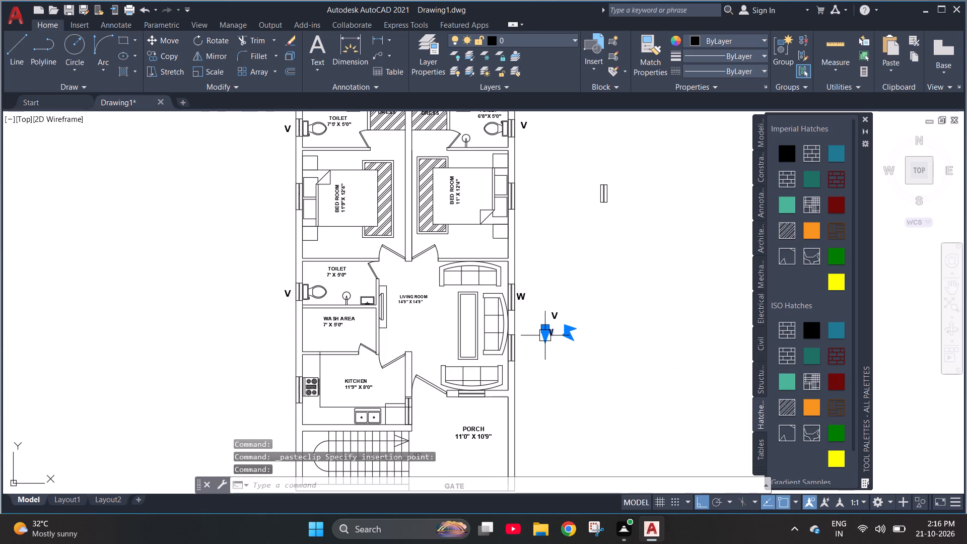
pyautogui.press('c')
pyautogui.press('o')
pyautogui.press('Return')
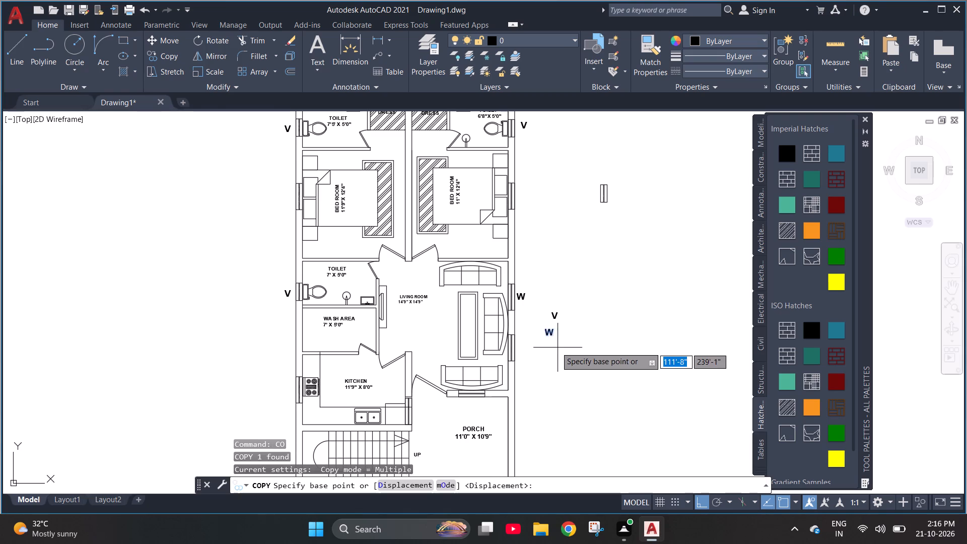
pyautogui.scroll(4, 555, 346)
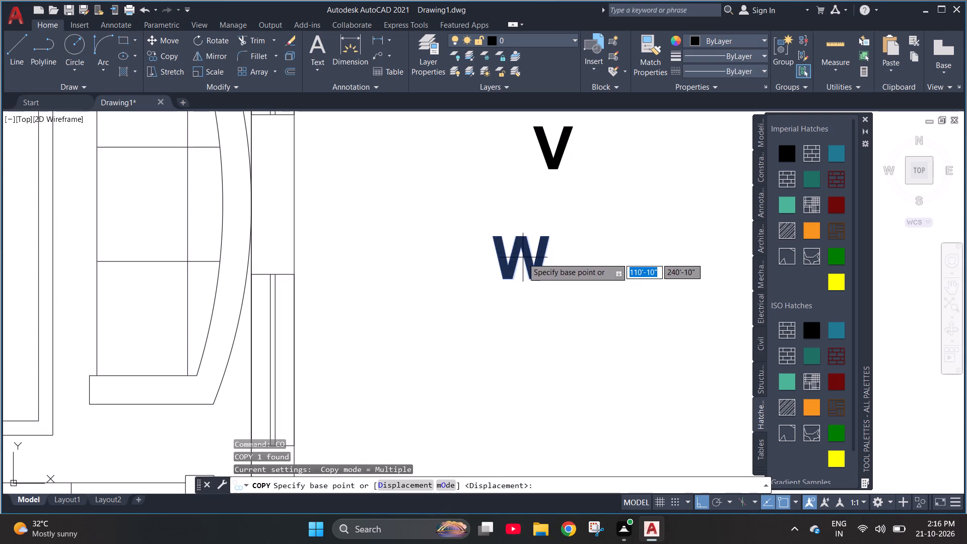
pyautogui.click(503, 277)
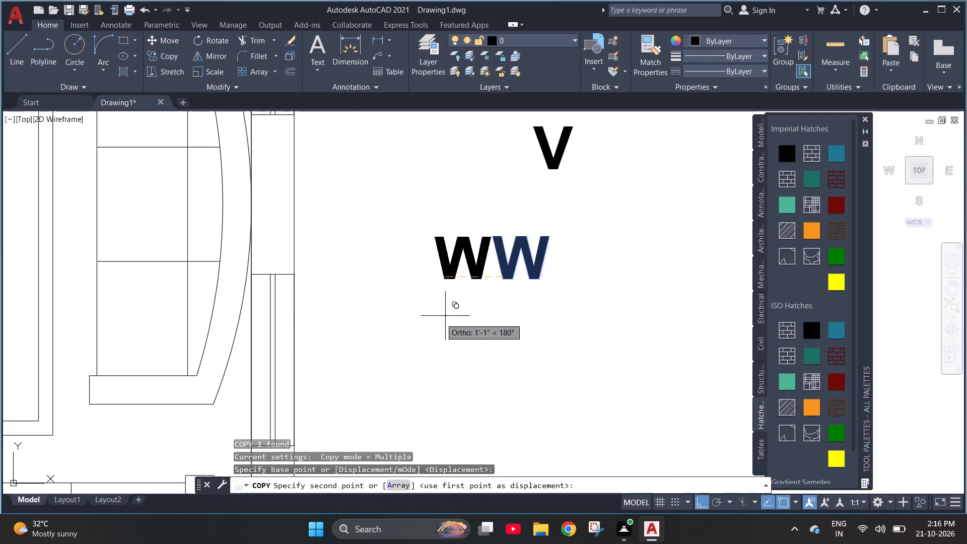
pyautogui.scroll(-1, 443, 318)
pyautogui.press('F8')
pyautogui.scroll(-1, 405, 330)
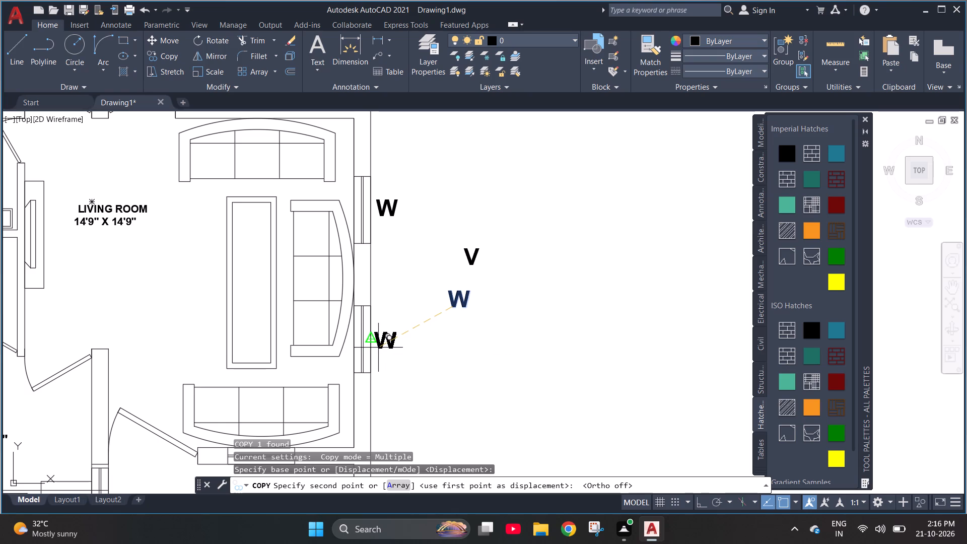
pyautogui.click(378, 349)
pyautogui.hotkey('ctrl', 'z')
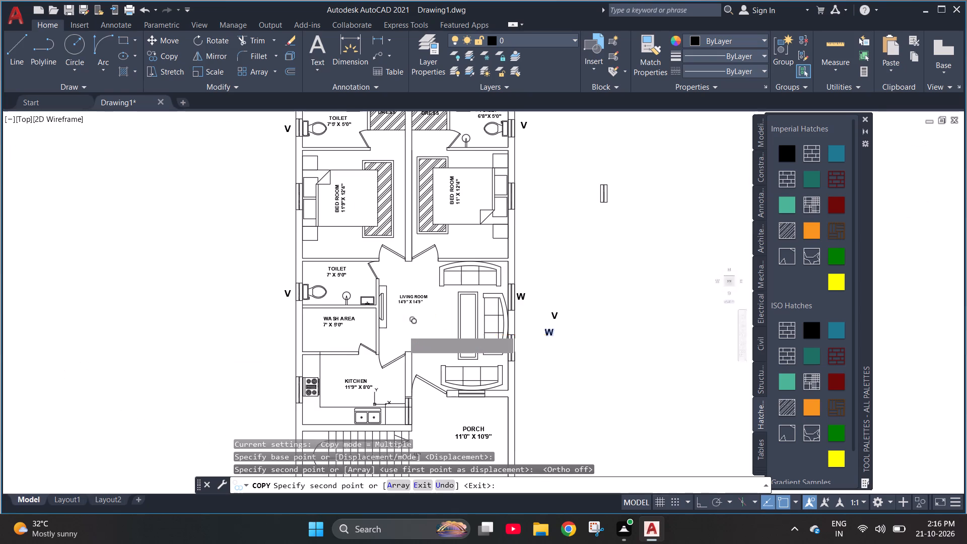
pyautogui.scroll(2, 516, 346)
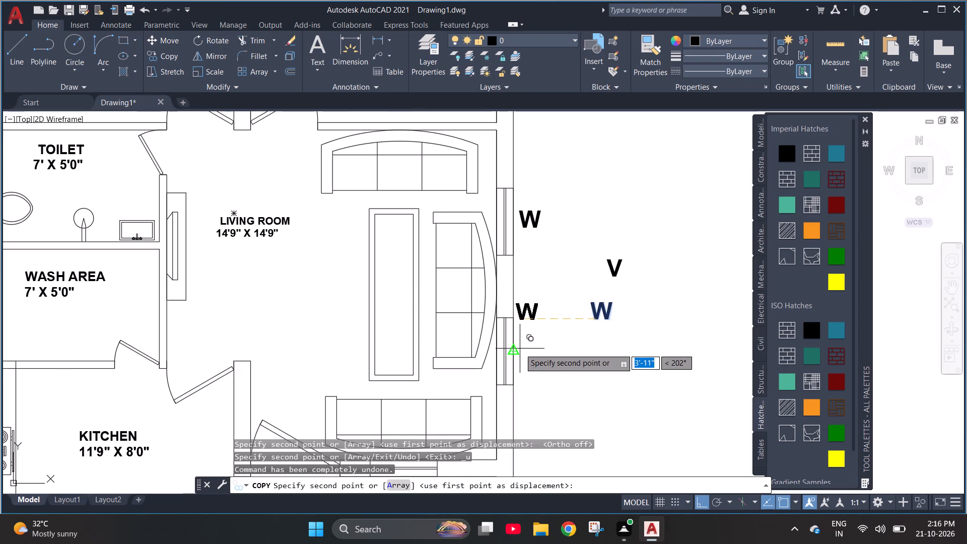
pyautogui.press('F8')
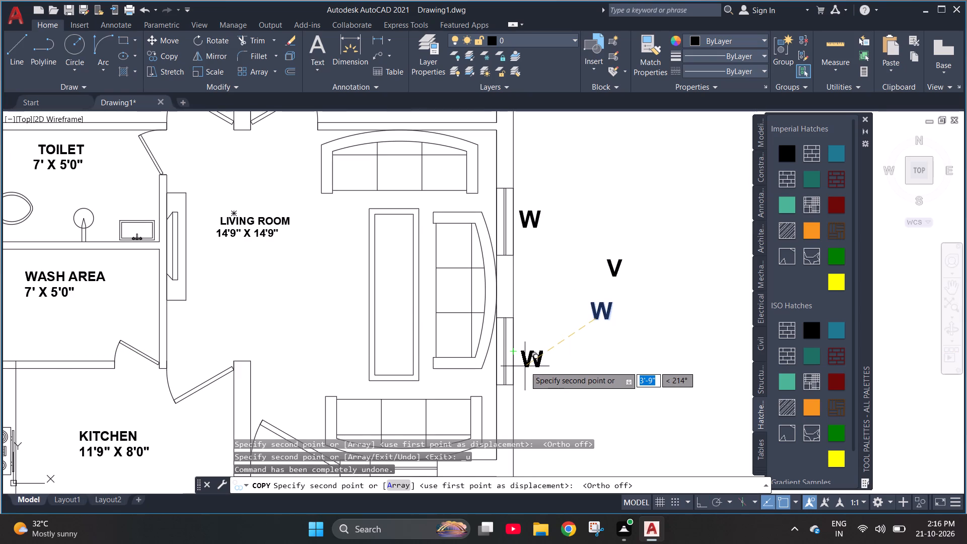
pyautogui.click(526, 363)
# Place another W copy outside the exterior window of the 11' X 12'4" bedroom.
pyautogui.scroll(-3, 449, 317)
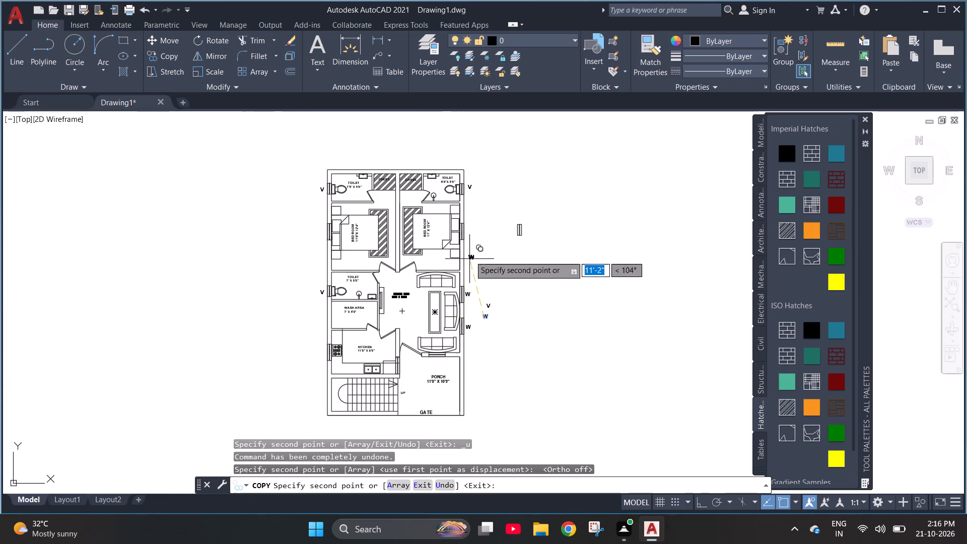
pyautogui.scroll(3, 466, 239)
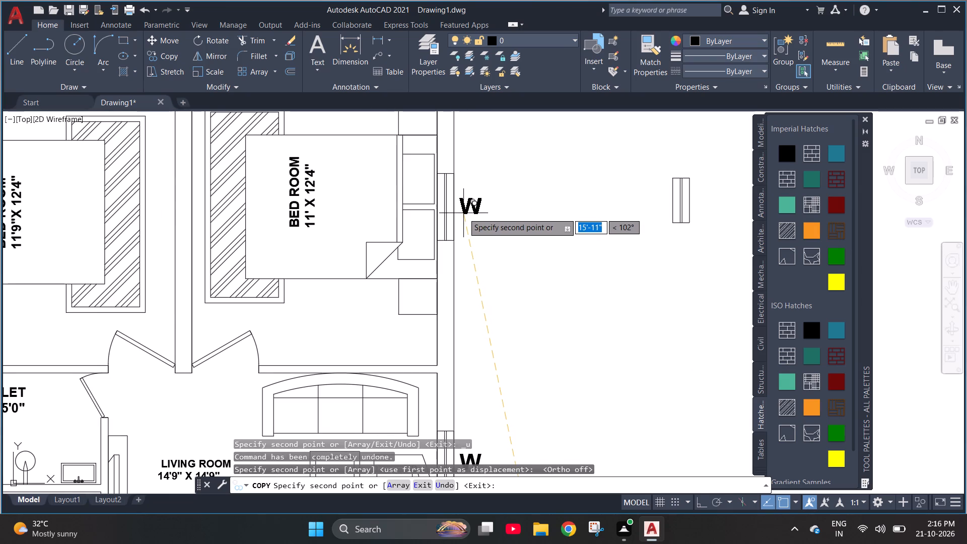
pyautogui.click(463, 213)
# Place another W copy on the porch side of the living room's front window, above the PORCH label.
pyautogui.scroll(-3, 494, 269)
pyautogui.scroll(-1, 416, 190)
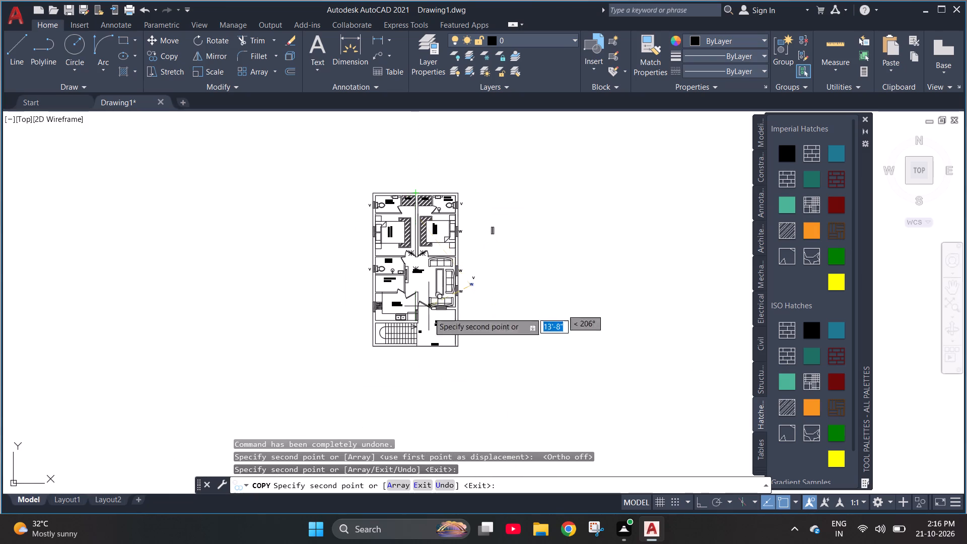
pyautogui.scroll(4, 425, 358)
pyautogui.scroll(-1, 437, 337)
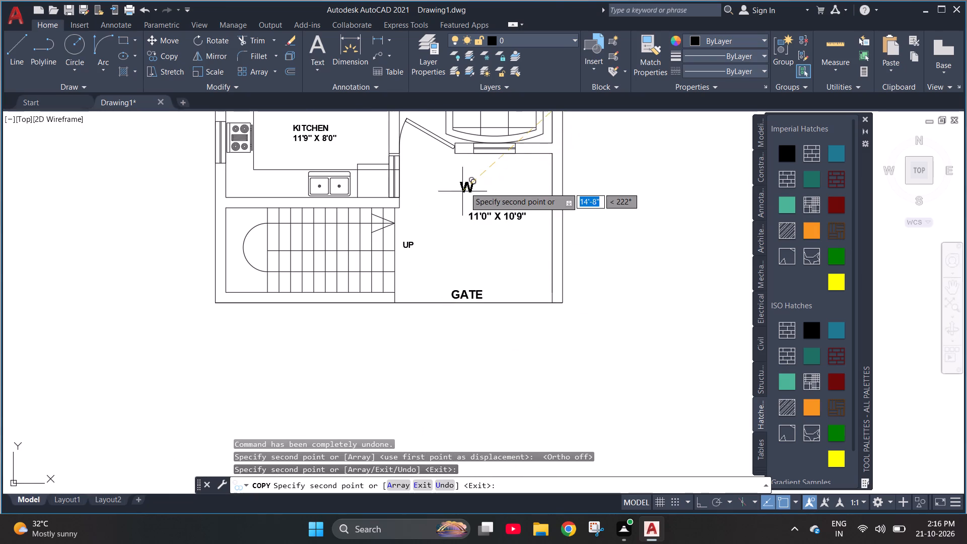
pyautogui.click(487, 170)
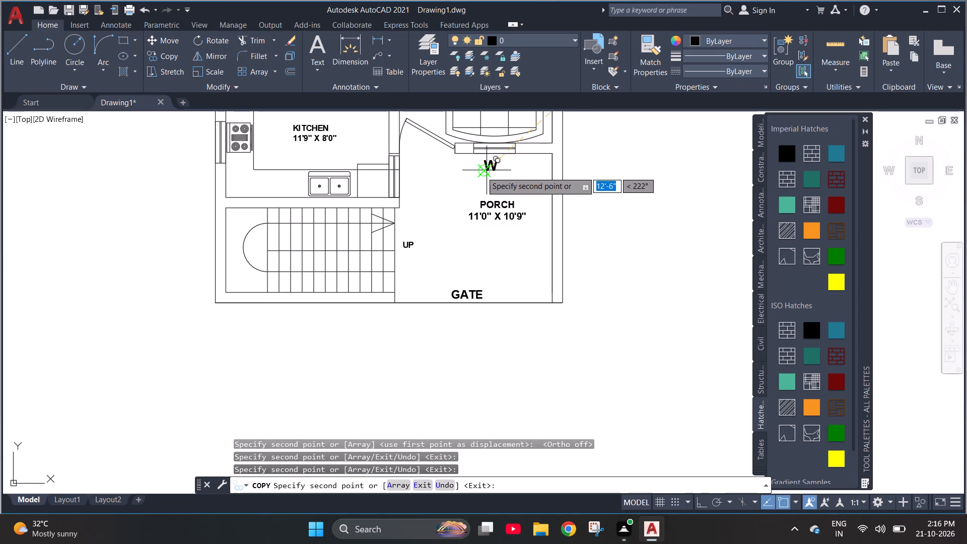
# Place W copies on the porch side of the kitchen window and outside the kitchen's exterior window by the stove.
pyautogui.click(405, 187)
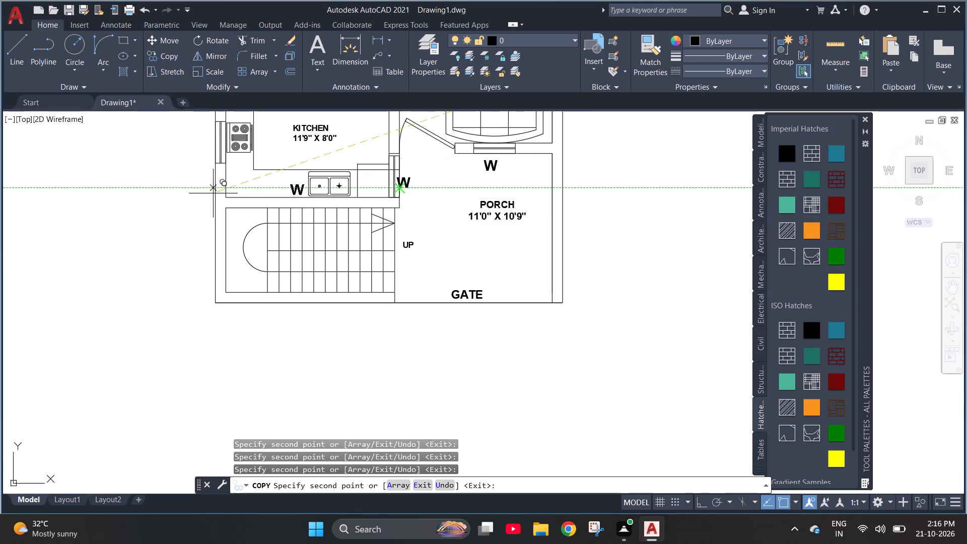
pyautogui.hotkey('ctrl', 'z')
pyautogui.scroll(1, 399, 189)
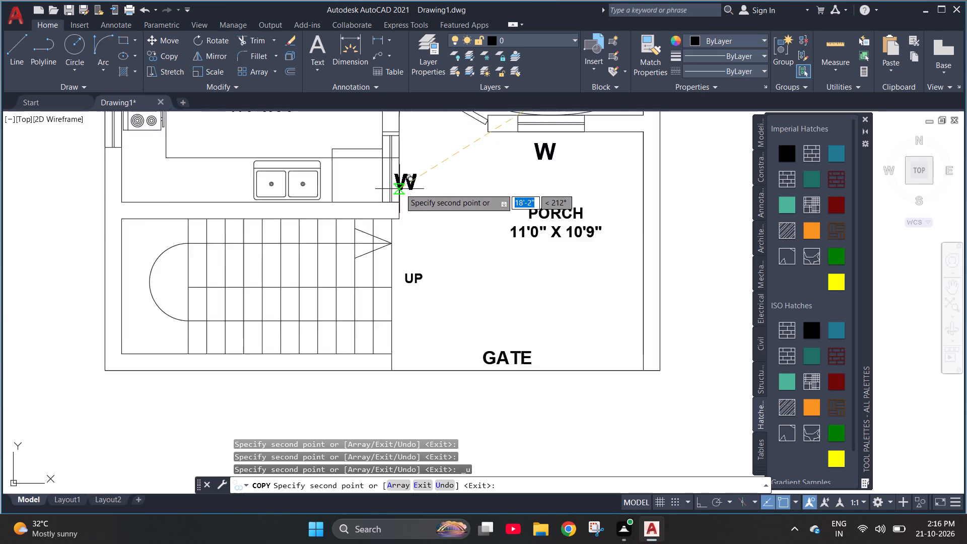
pyautogui.scroll(1, 400, 188)
pyautogui.click(416, 168)
pyautogui.scroll(-1, 405, 221)
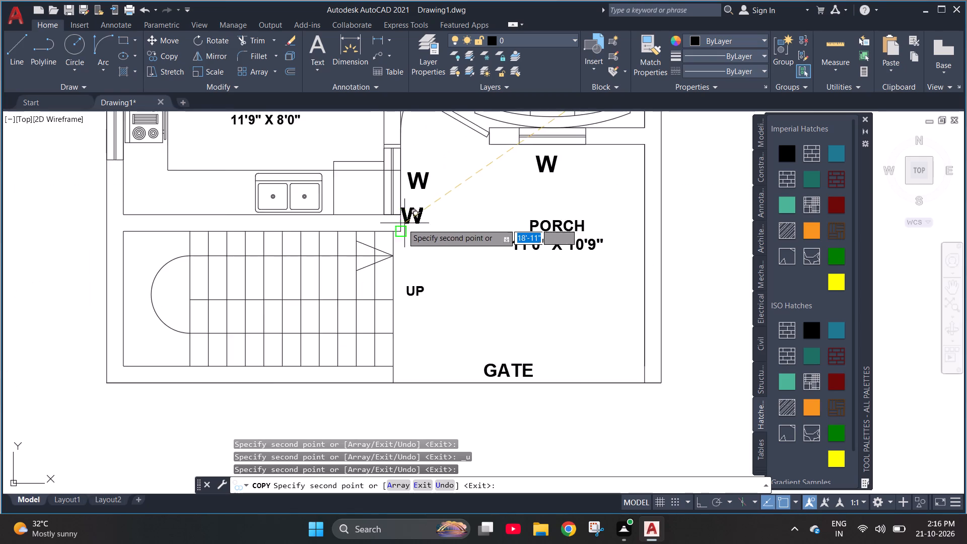
pyautogui.scroll(-1, 398, 225)
pyautogui.click(199, 168)
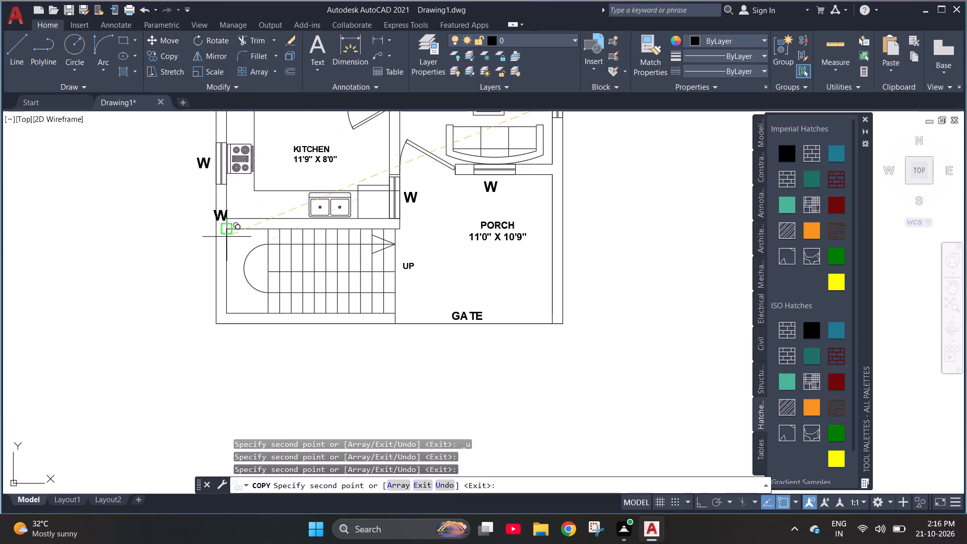
# Place a W copy outside the exterior window of the 11'9" wide bedroom and finish copying.
pyautogui.scroll(-3, 252, 280)
pyautogui.scroll(3, 237, 202)
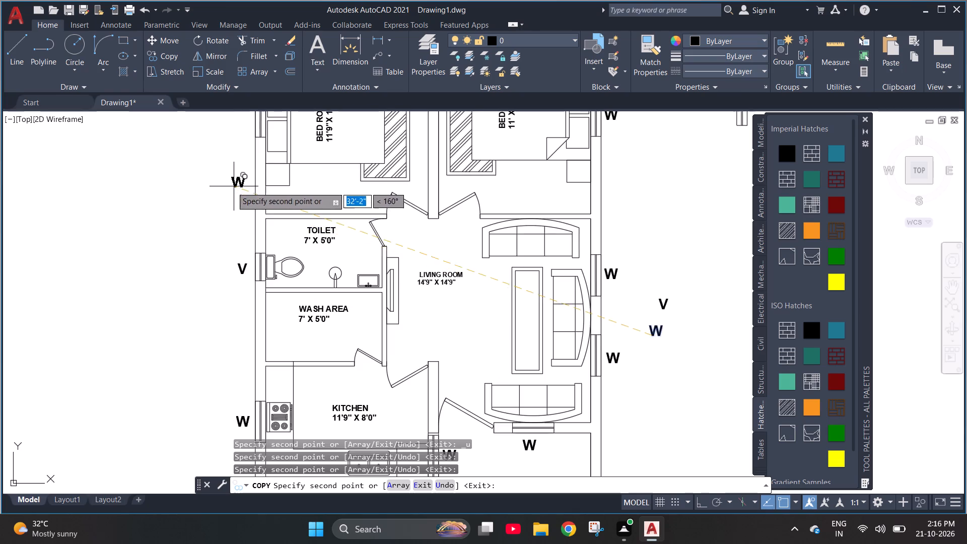
pyautogui.scroll(-2, 227, 188)
pyautogui.scroll(3, 224, 157)
pyautogui.click(261, 182)
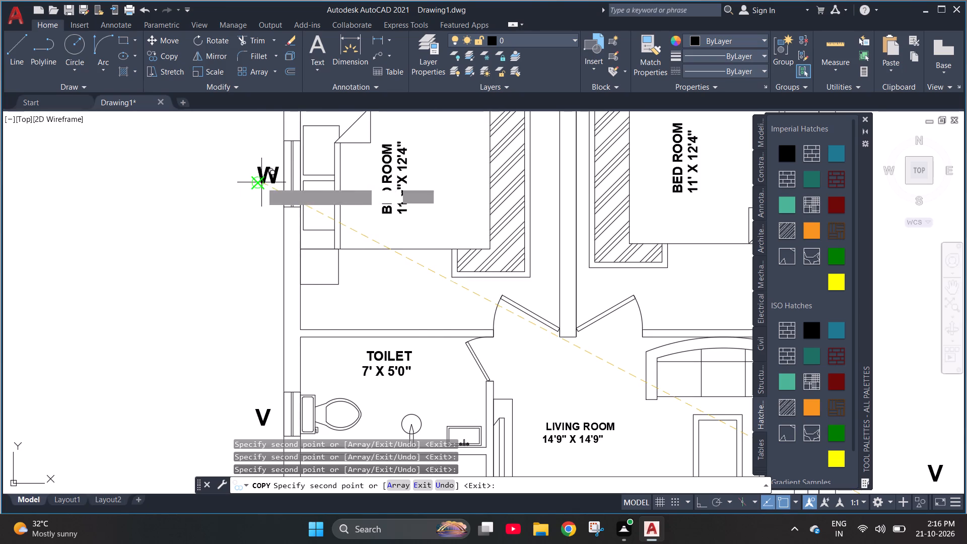
pyautogui.scroll(-3, 213, 193)
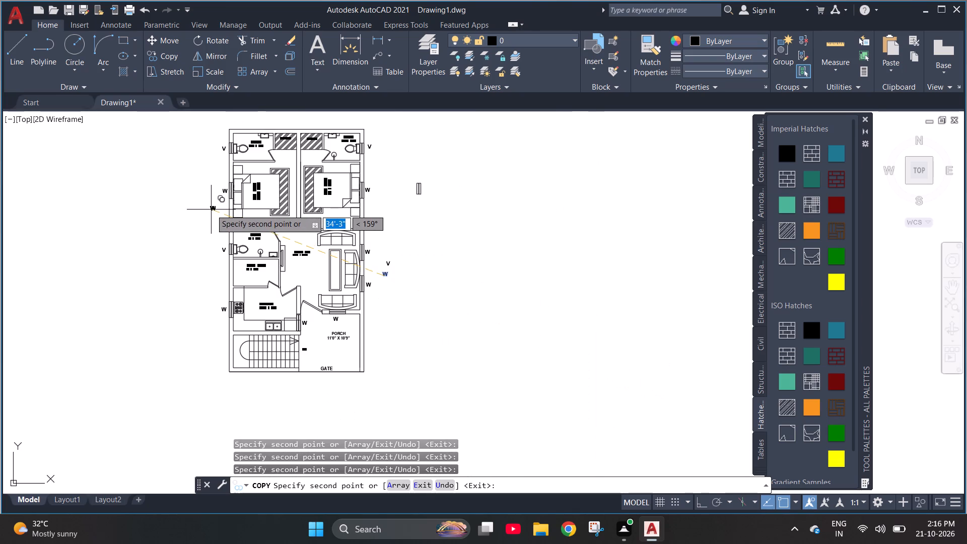
pyautogui.press('Escape')
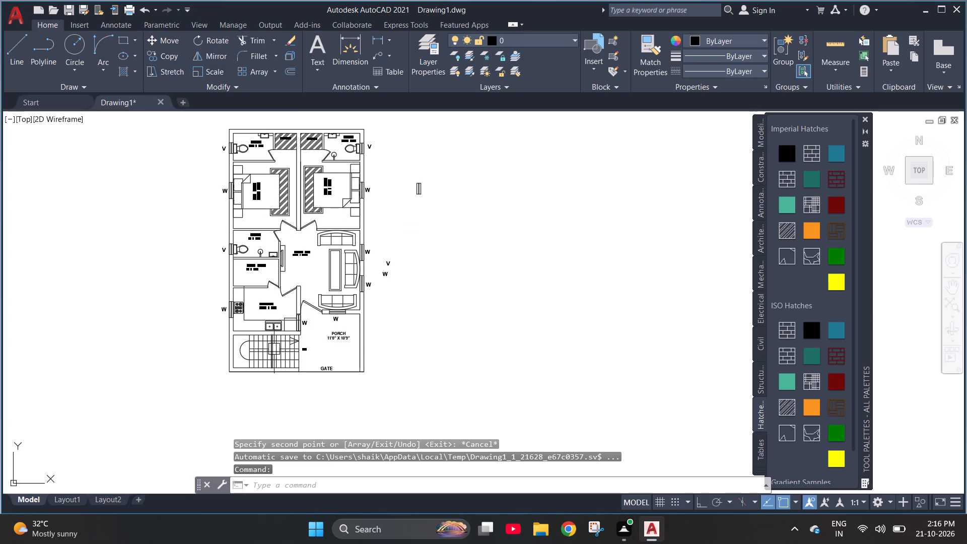
# Trim the kitchen counter line where it crosses the porch-side window and the square counter block beside the sink.
pyautogui.scroll(3, 277, 338)
pyautogui.press('t')
pyautogui.write('R')
pyautogui.press('space')
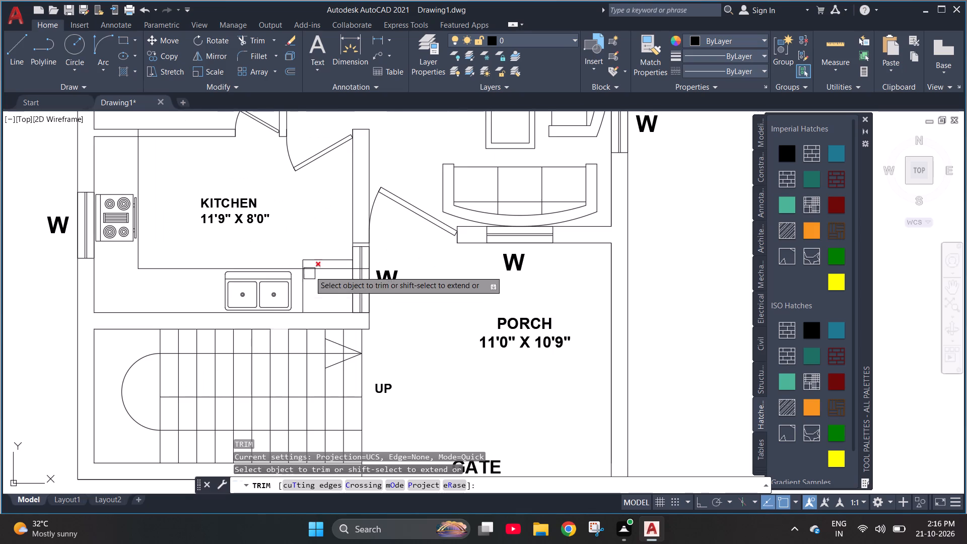
pyautogui.scroll(4, 354, 268)
pyautogui.moveTo(351, 268); pyautogui.dragTo(356, 267)
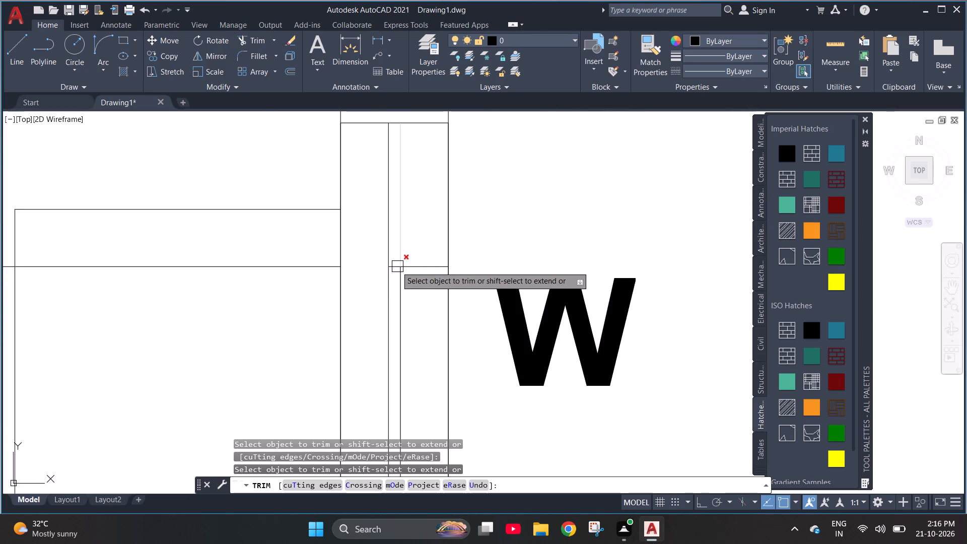
pyautogui.scroll(3, 392, 267)
pyautogui.click(392, 267)
pyautogui.click(442, 265)
pyautogui.scroll(-4, 400, 251)
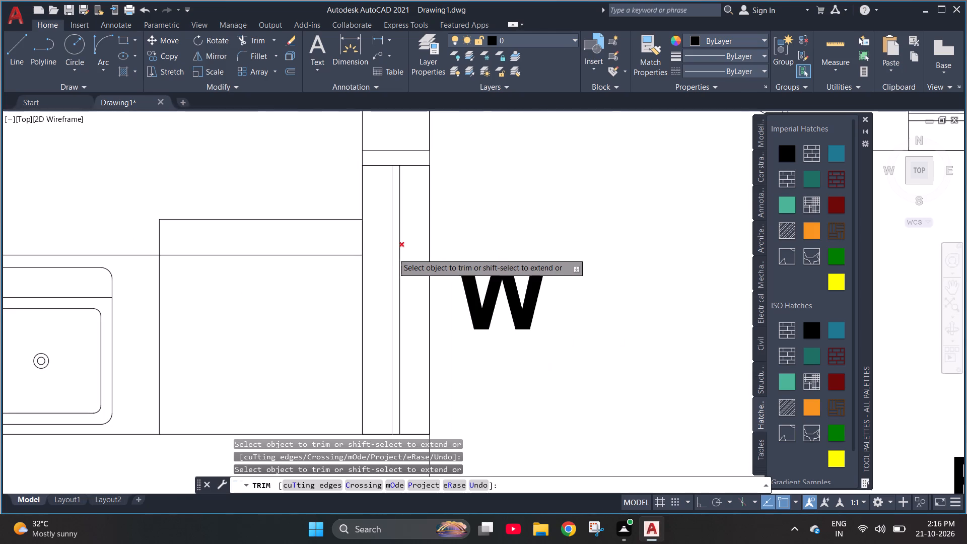
pyautogui.scroll(-2, 390, 253)
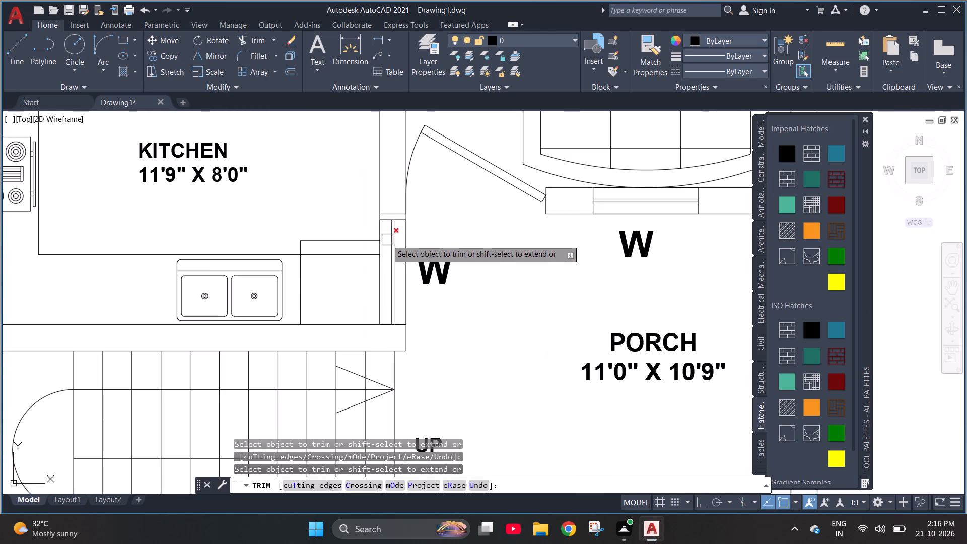
pyautogui.click(327, 254)
pyautogui.scroll(-2, 342, 248)
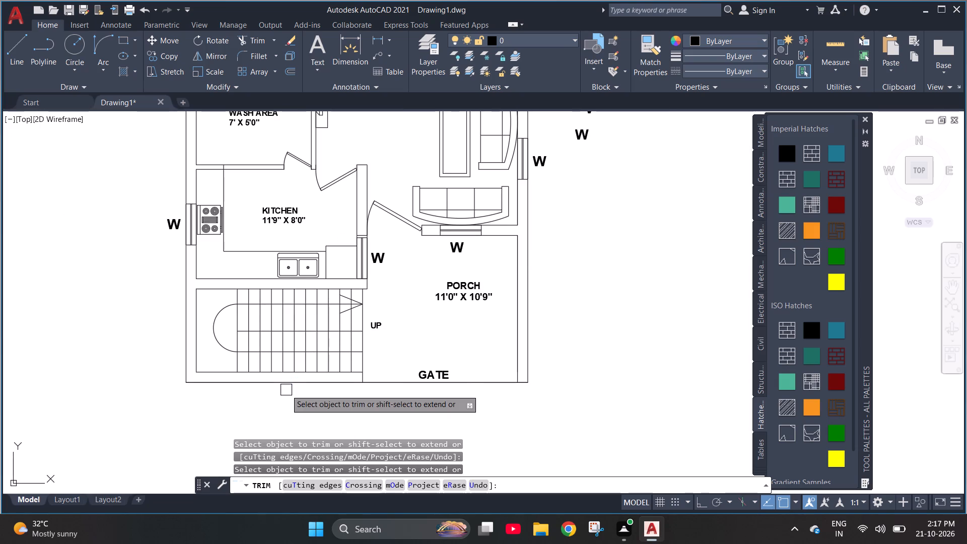
pyautogui.scroll(-1, 286, 390)
pyautogui.write('``')
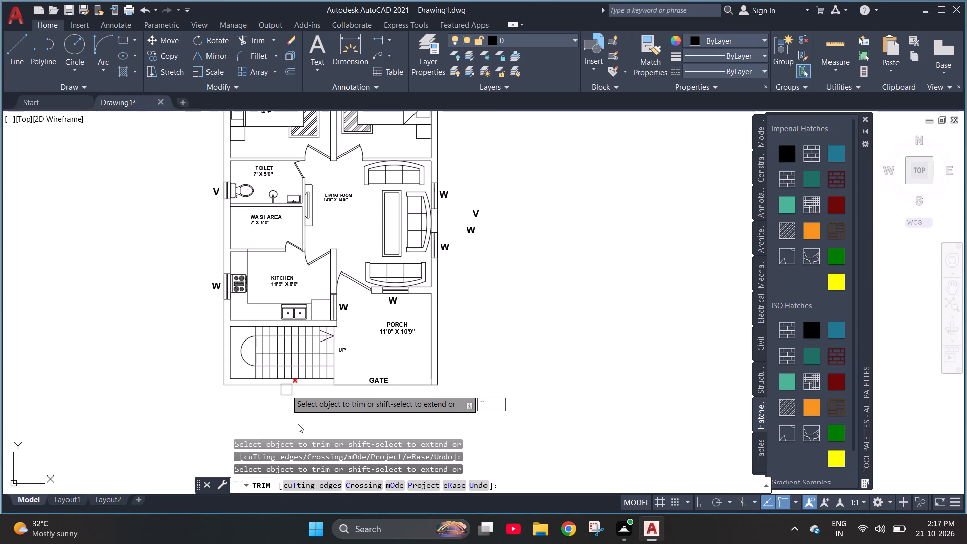
# Fill the kitchen stove and the double sink, including the sink's back ledge, with the orange Solid hatch.
pyautogui.scroll(3, 243, 282)
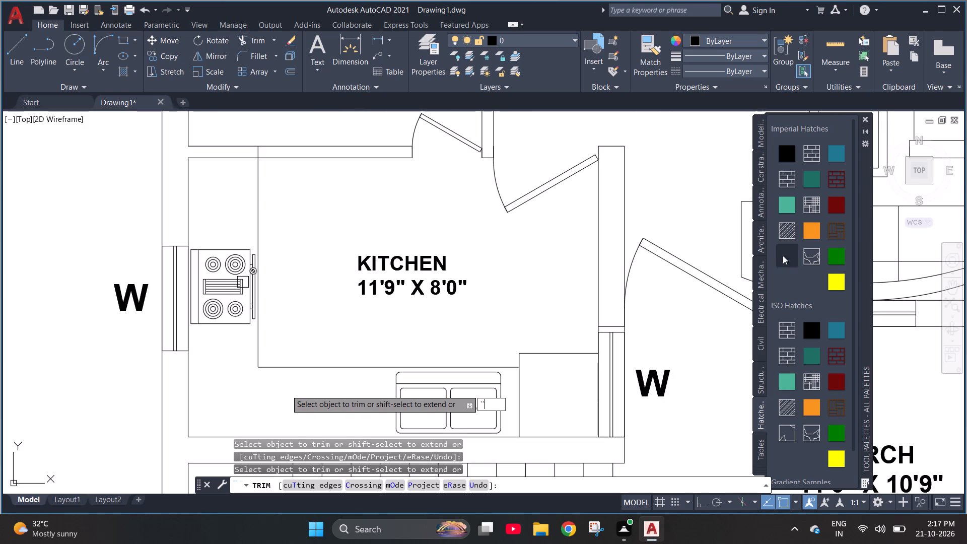
pyautogui.click(812, 229)
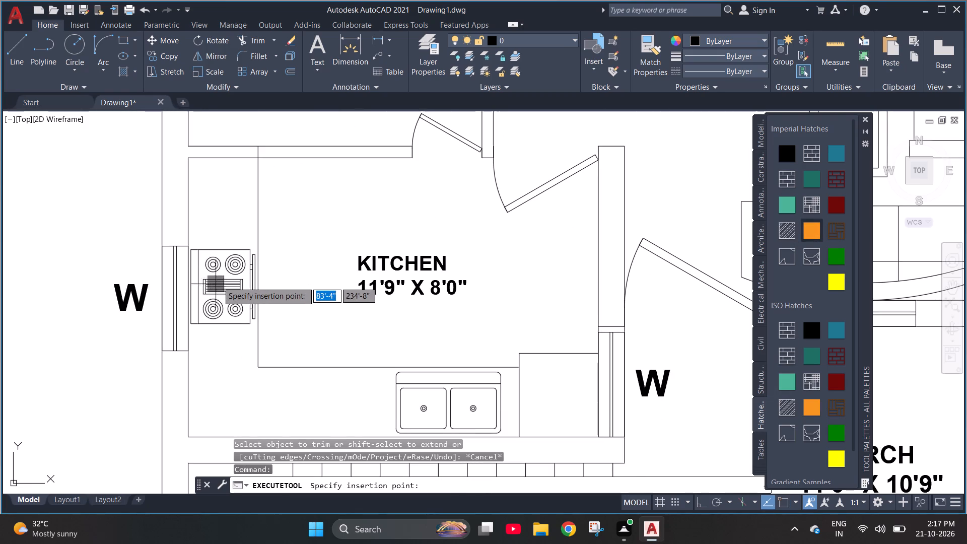
pyautogui.click(220, 278)
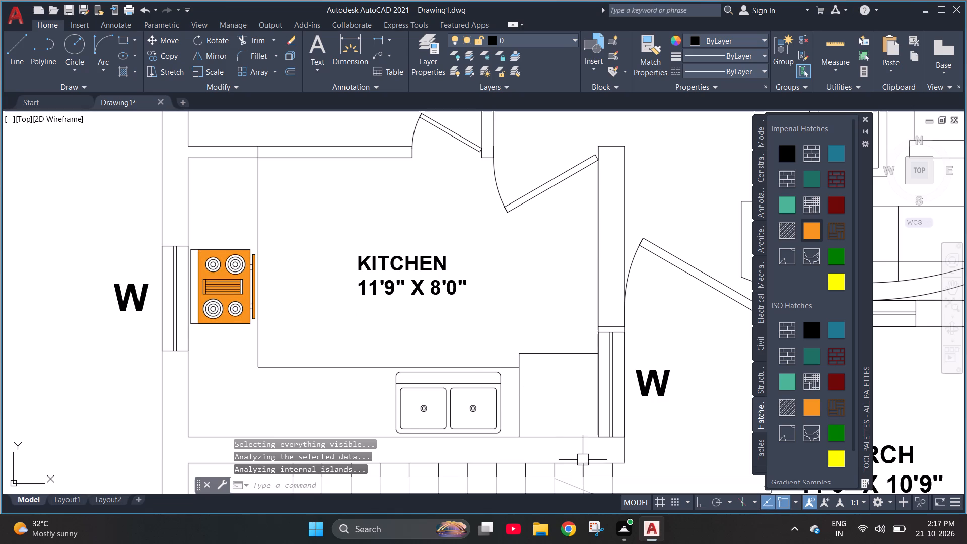
pyautogui.click(810, 230)
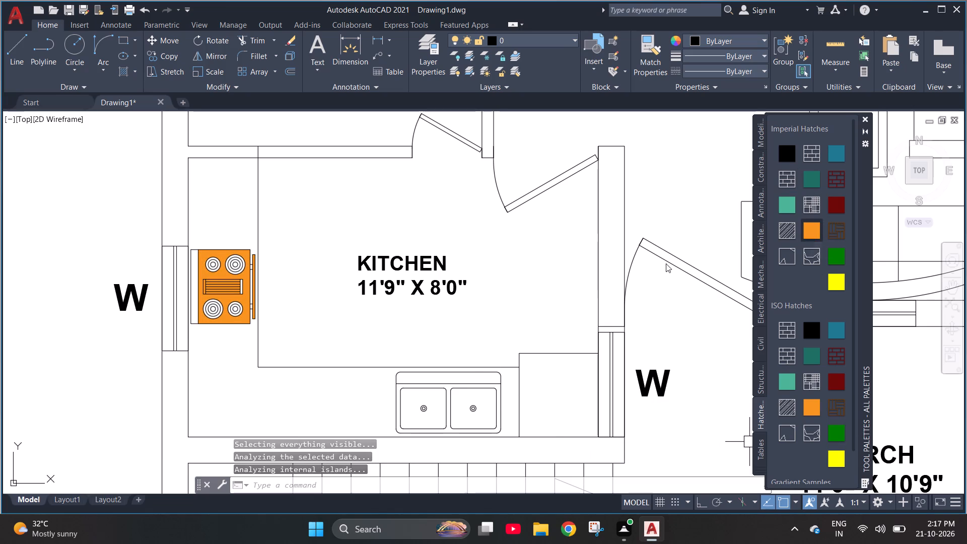
pyautogui.click(450, 387)
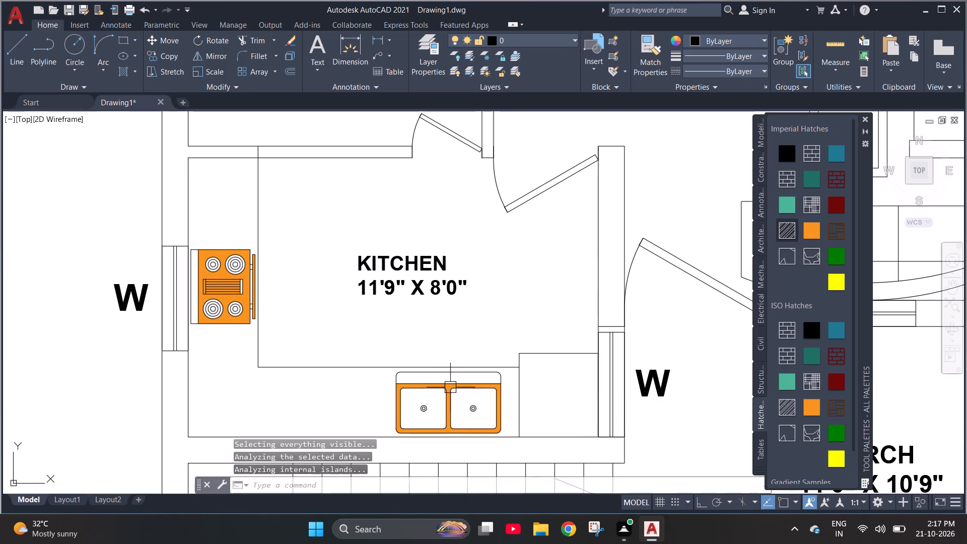
pyautogui.click(812, 228)
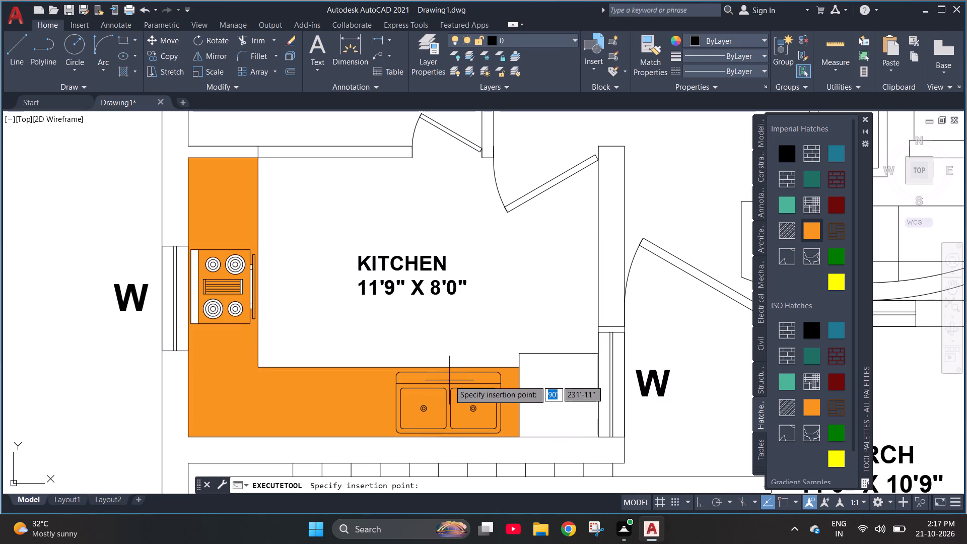
pyautogui.scroll(2, 450, 380)
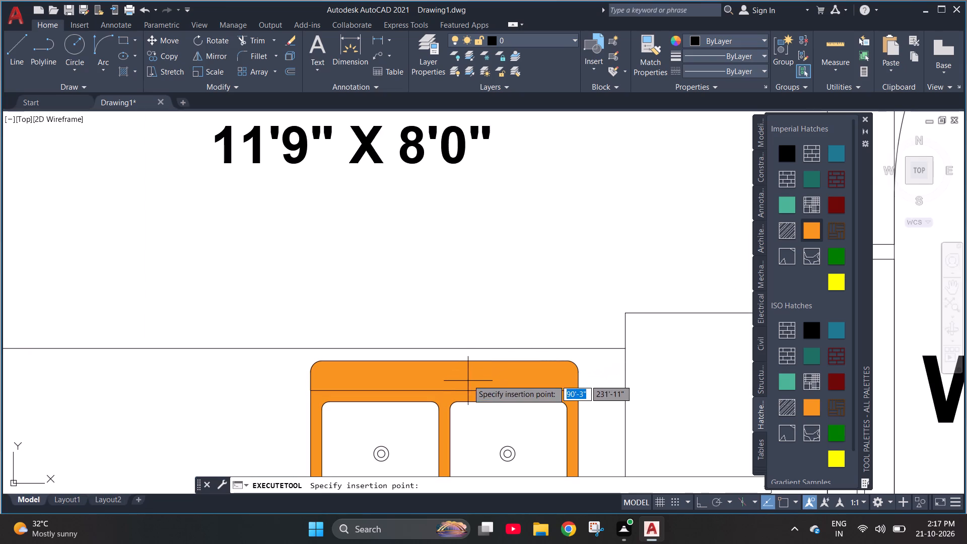
pyautogui.click(468, 377)
pyautogui.scroll(-4, 414, 294)
pyautogui.press('Escape')
pyautogui.scroll(-1, 319, 354)
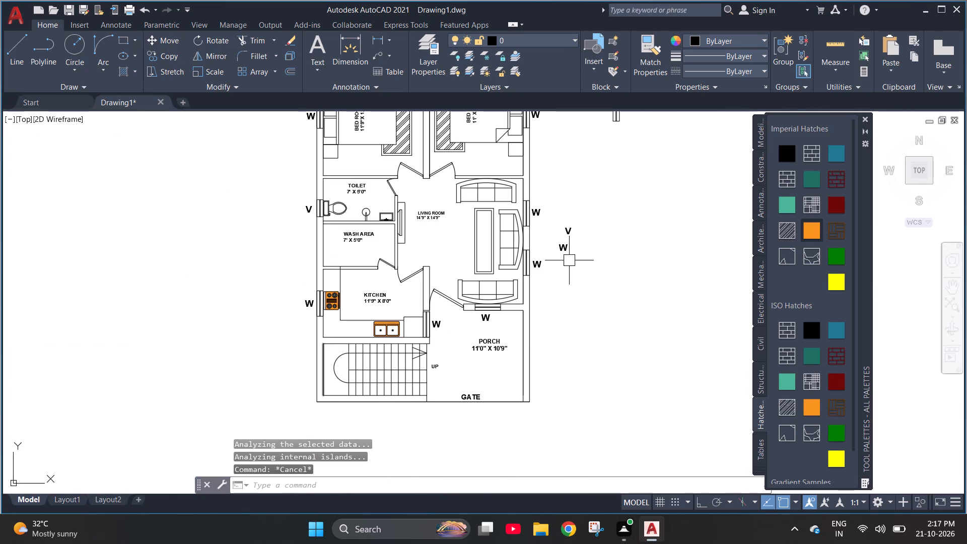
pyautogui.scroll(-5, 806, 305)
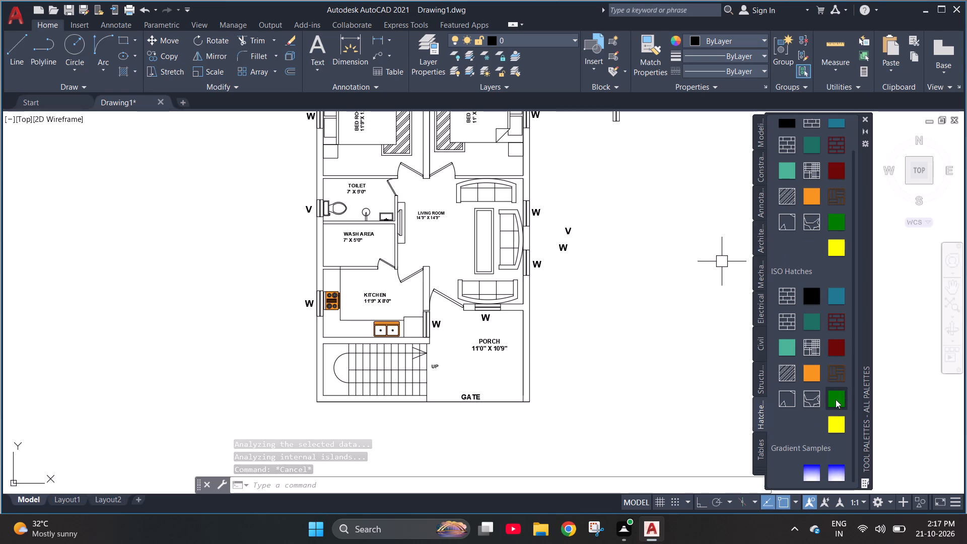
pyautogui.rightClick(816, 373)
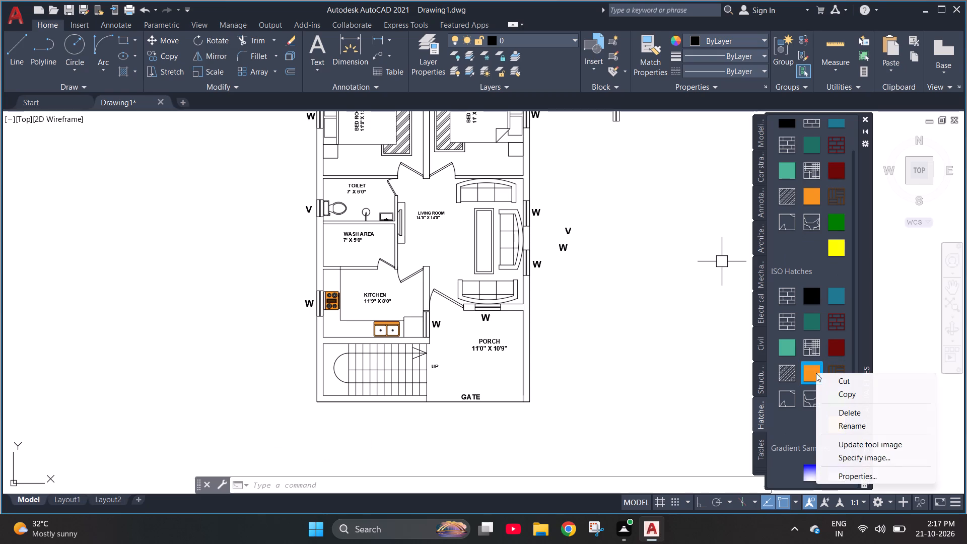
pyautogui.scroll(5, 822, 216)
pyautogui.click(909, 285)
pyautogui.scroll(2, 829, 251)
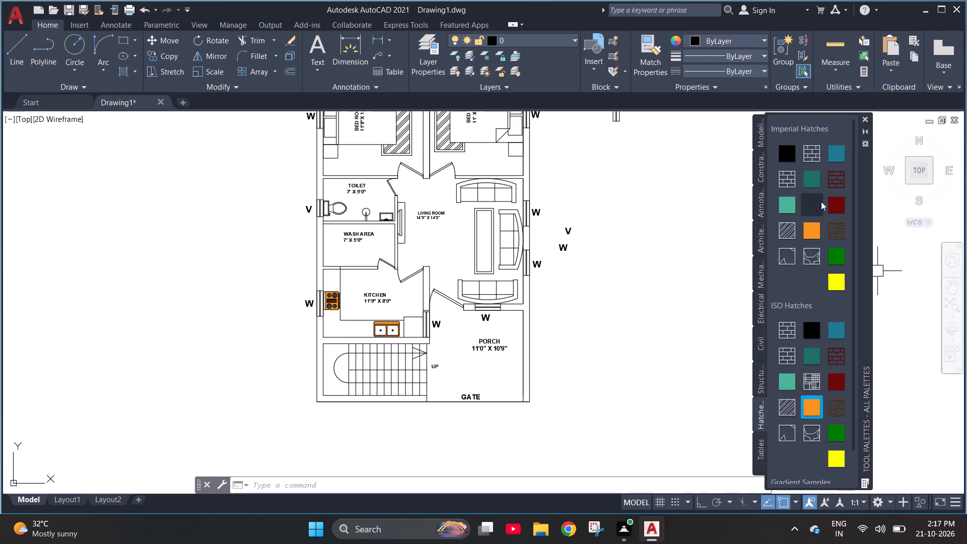
# Set the color of the dark red Solid tool under Imperial Hatches to Blue.
pyautogui.rightClick(838, 200)
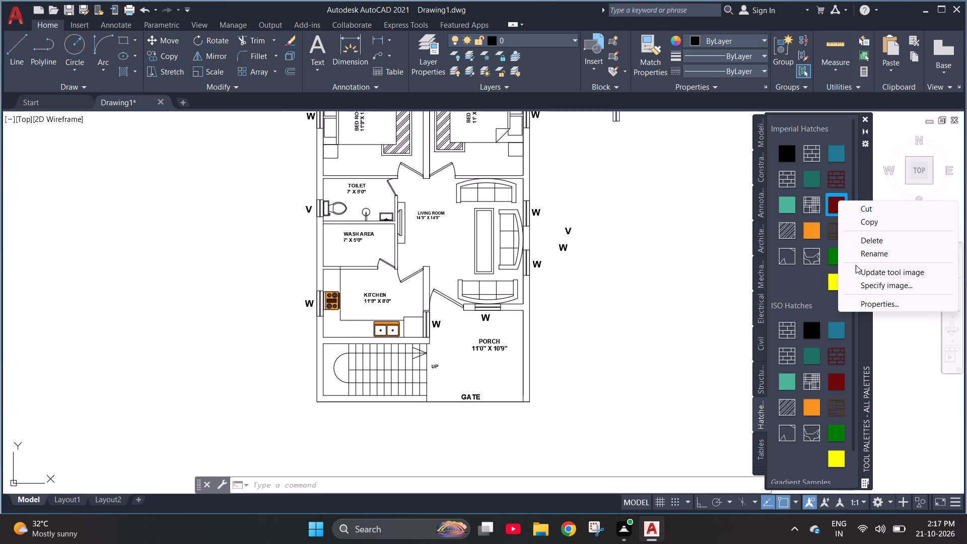
pyautogui.click(868, 304)
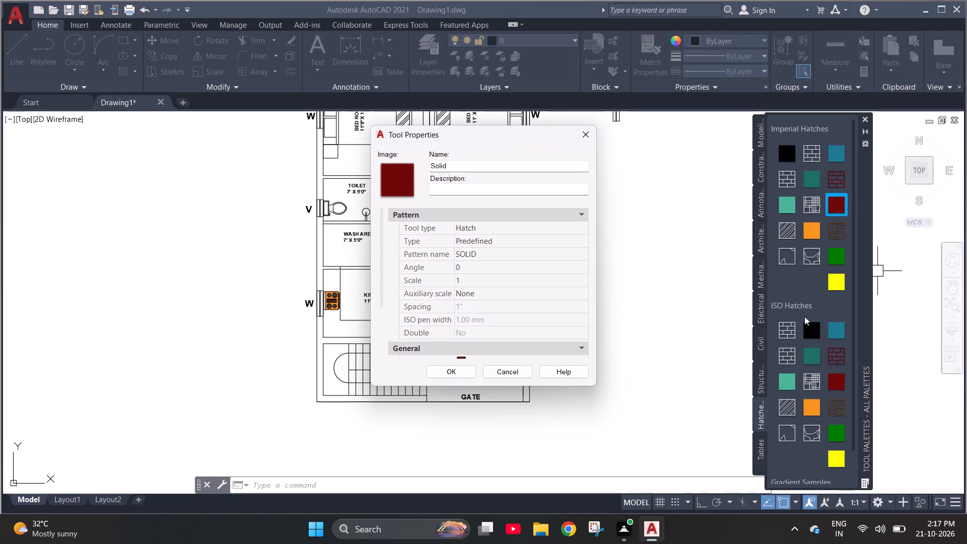
pyautogui.scroll(-2, 494, 247)
pyautogui.click(477, 282)
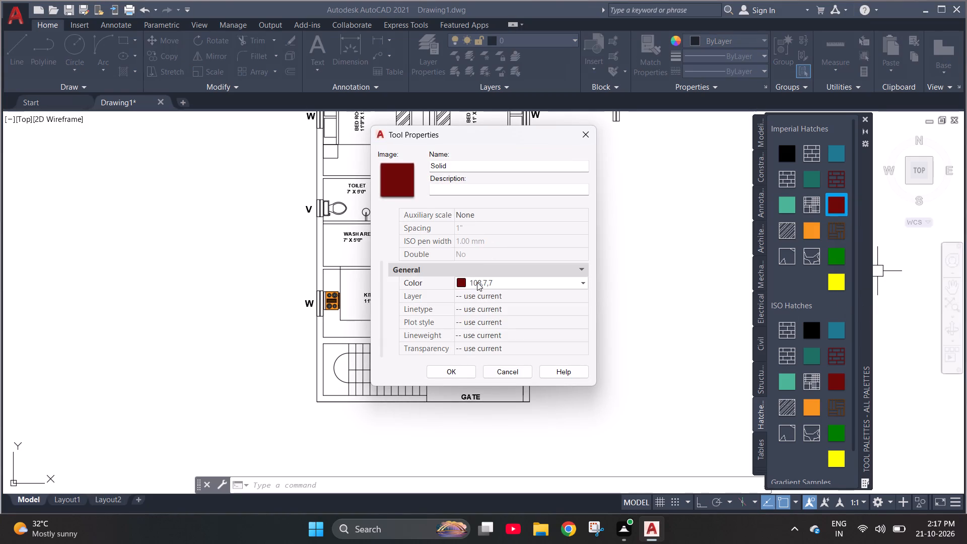
pyautogui.click(477, 282)
pyautogui.click(475, 335)
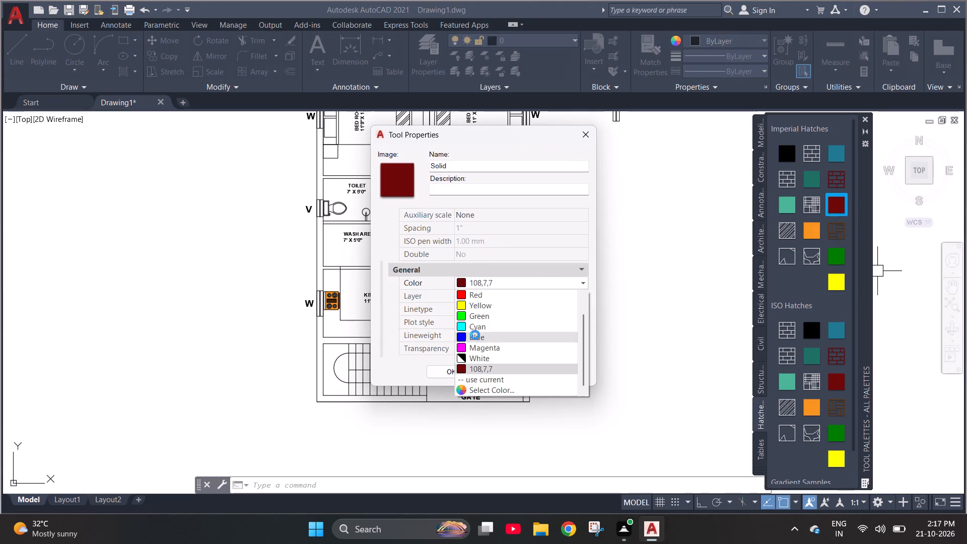
pyautogui.click(442, 371)
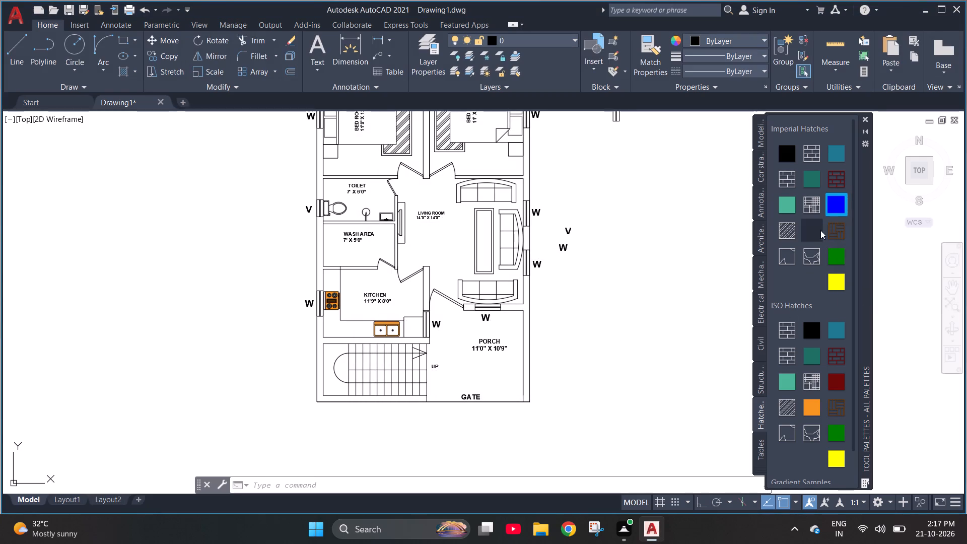
# Fill the porch's exterior side wall and the adjoining stub wall beside the living room's front window with the blue Solid hatch.
pyautogui.click(828, 203)
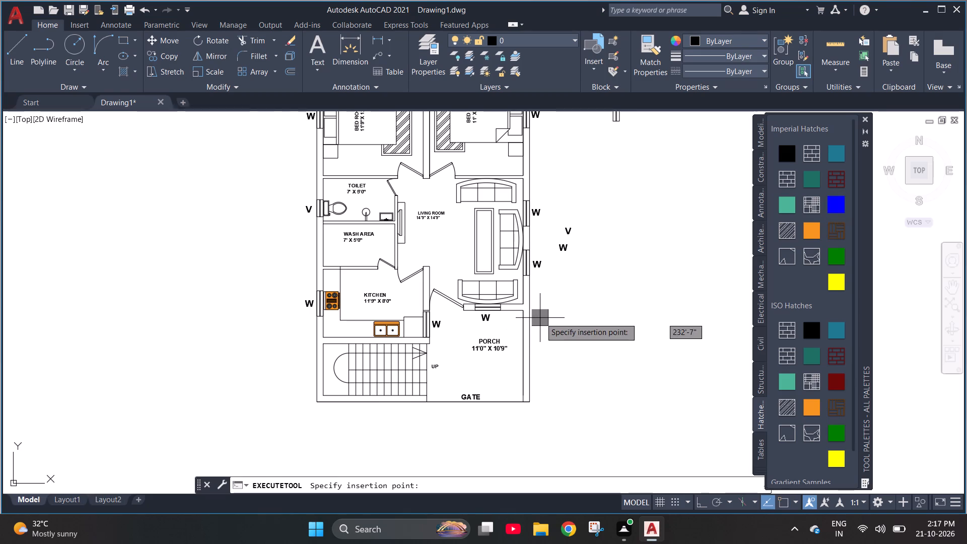
pyautogui.click(531, 308)
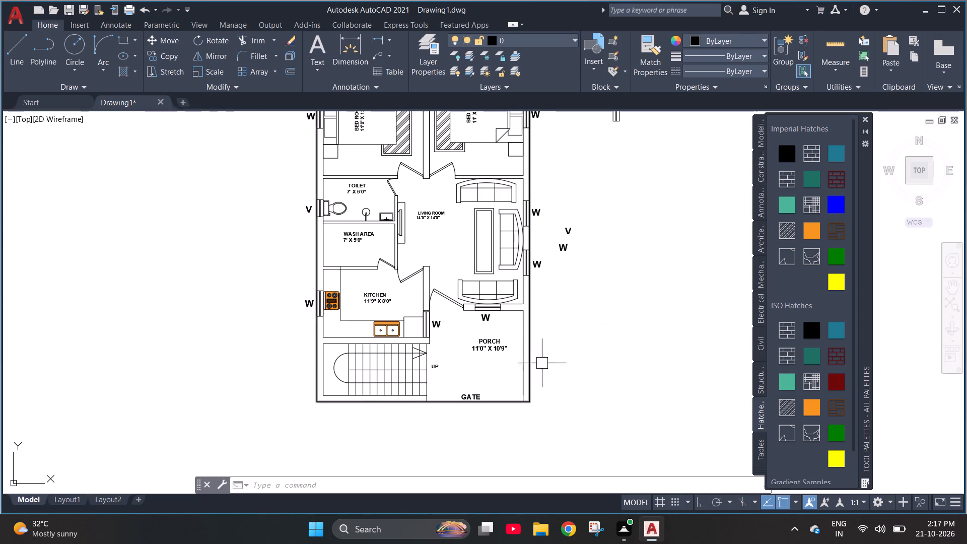
pyautogui.click(839, 203)
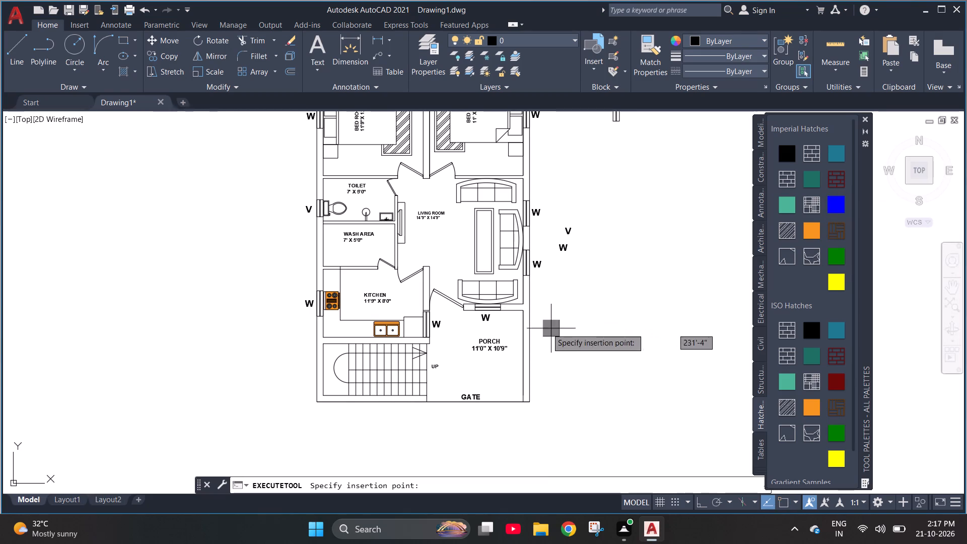
pyautogui.scroll(3, 524, 324)
pyautogui.click(536, 245)
pyautogui.scroll(-3, 535, 262)
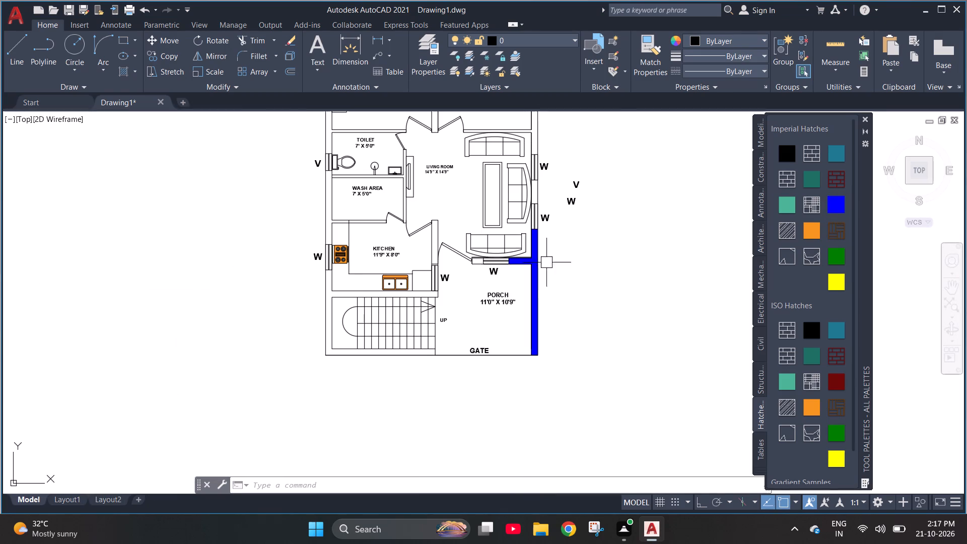
# Fill the walls around the staircase and the exterior wall and partition between the 11'9" wide bedroom and the toilet with blue Solid hatch.
pyautogui.click(842, 205)
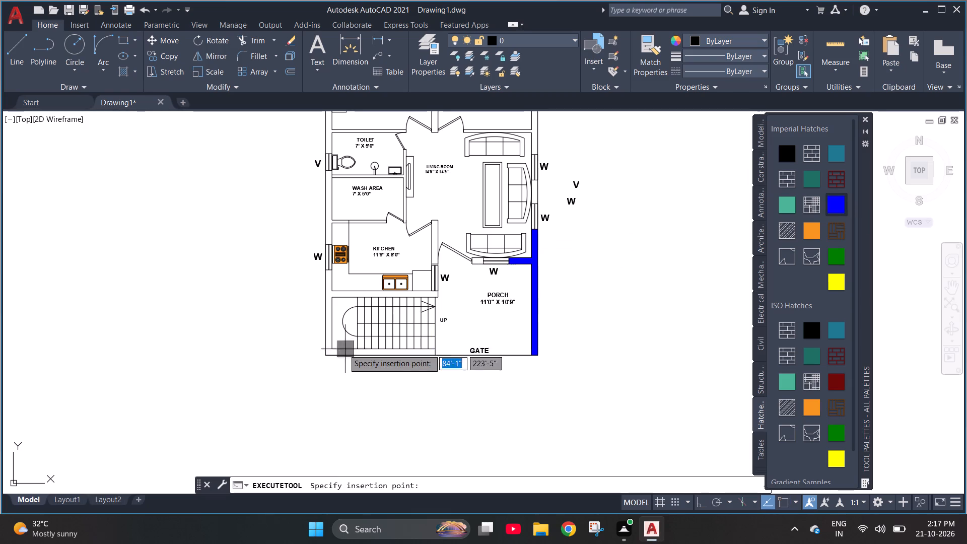
pyautogui.click(331, 312)
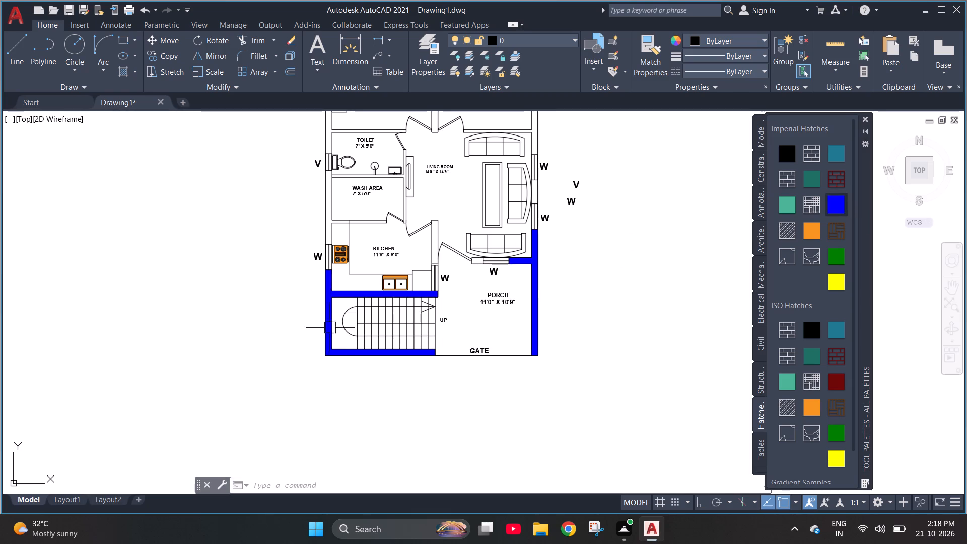
pyautogui.click(835, 208)
pyautogui.scroll(-1, 502, 389)
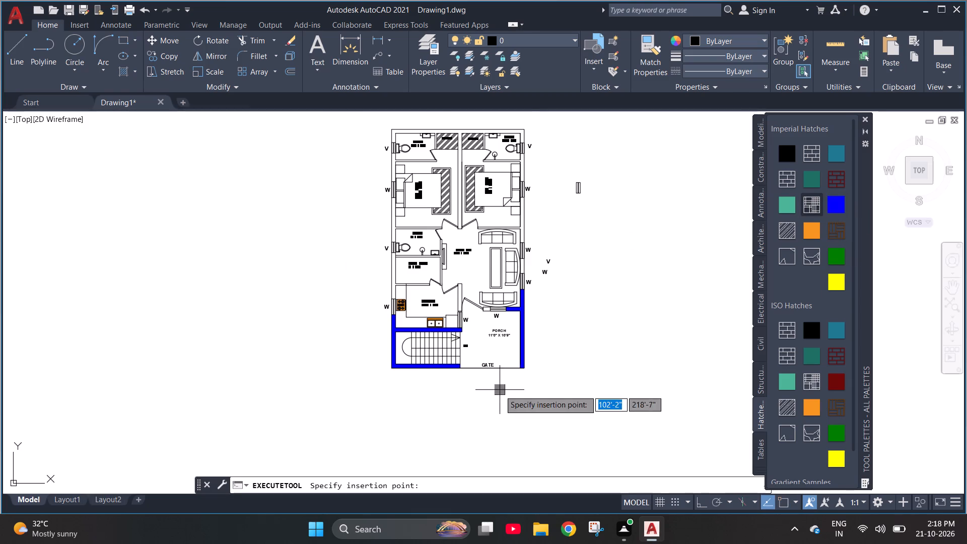
pyautogui.click(392, 227)
# Fill the exterior wall between the 7' x 5'0" toilet's ventilator and the kitchen window, plus the wash area–kitchen partition, with blue Solid hatch.
pyautogui.click(838, 205)
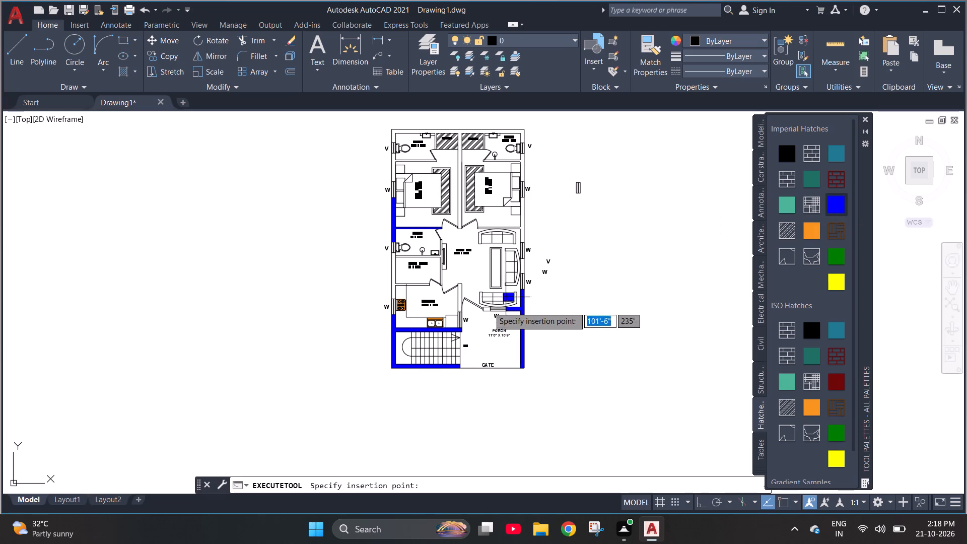
pyautogui.scroll(2, 398, 279)
pyautogui.click(385, 265)
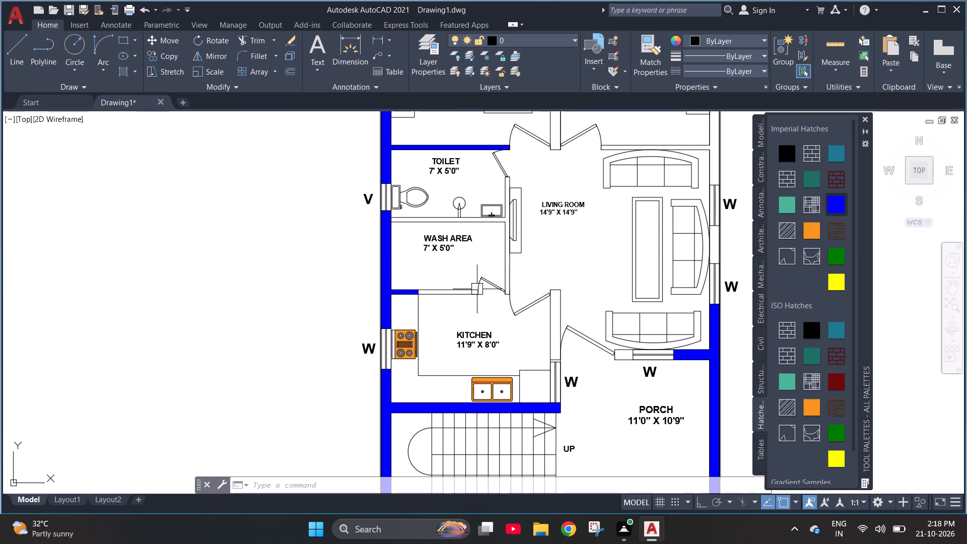
pyautogui.click(831, 208)
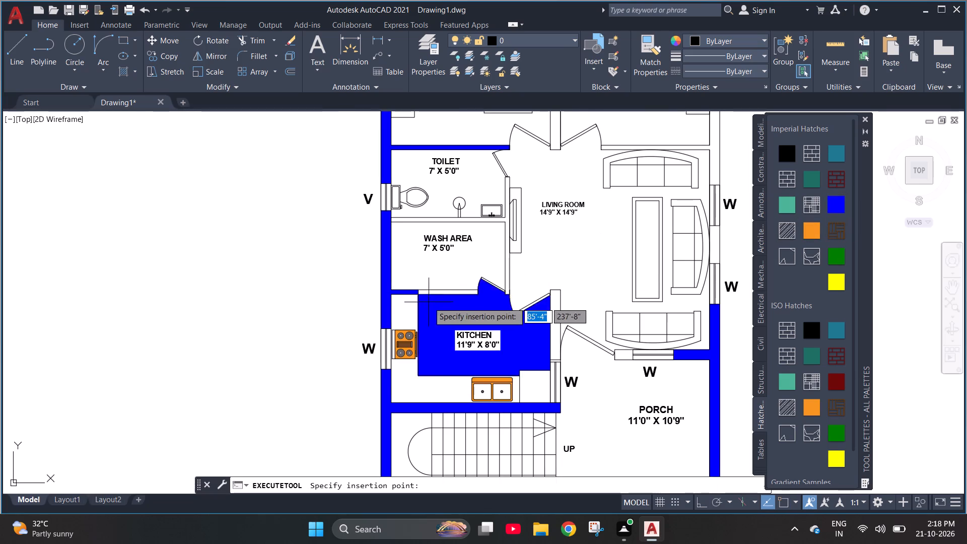
pyautogui.scroll(3, 434, 289)
pyautogui.click(416, 299)
pyautogui.scroll(-2, 336, 307)
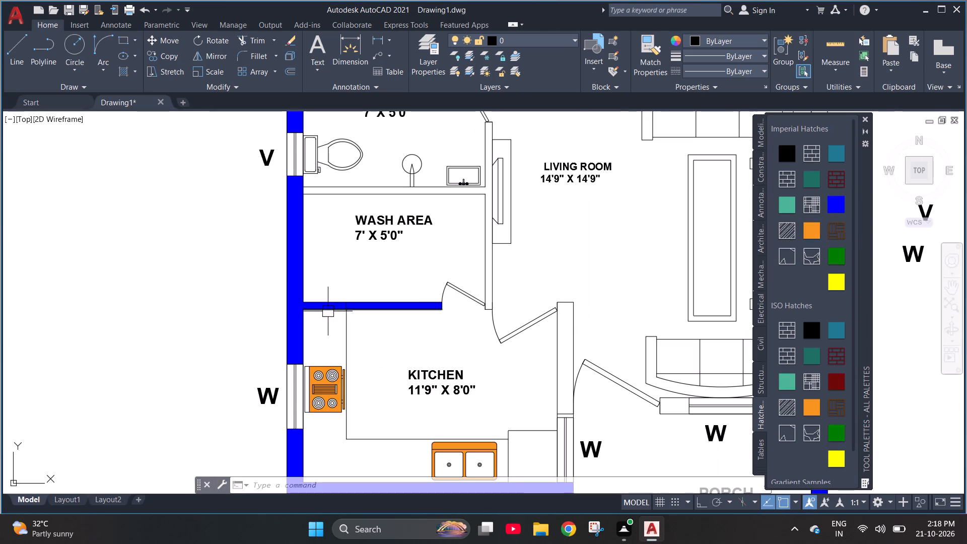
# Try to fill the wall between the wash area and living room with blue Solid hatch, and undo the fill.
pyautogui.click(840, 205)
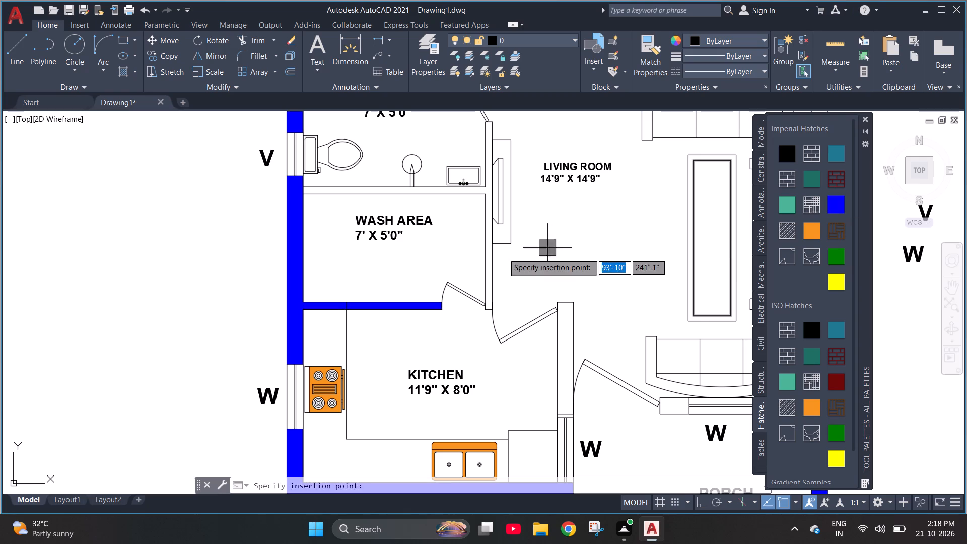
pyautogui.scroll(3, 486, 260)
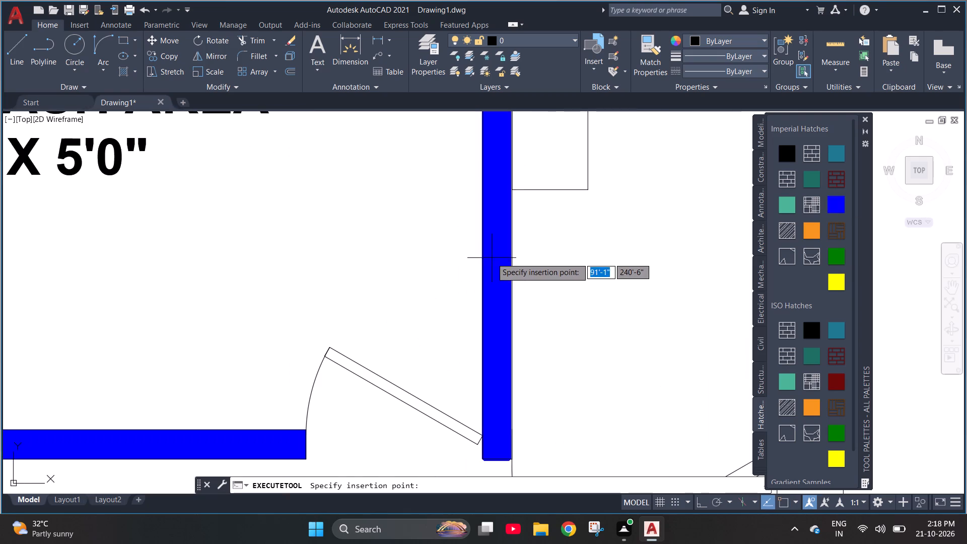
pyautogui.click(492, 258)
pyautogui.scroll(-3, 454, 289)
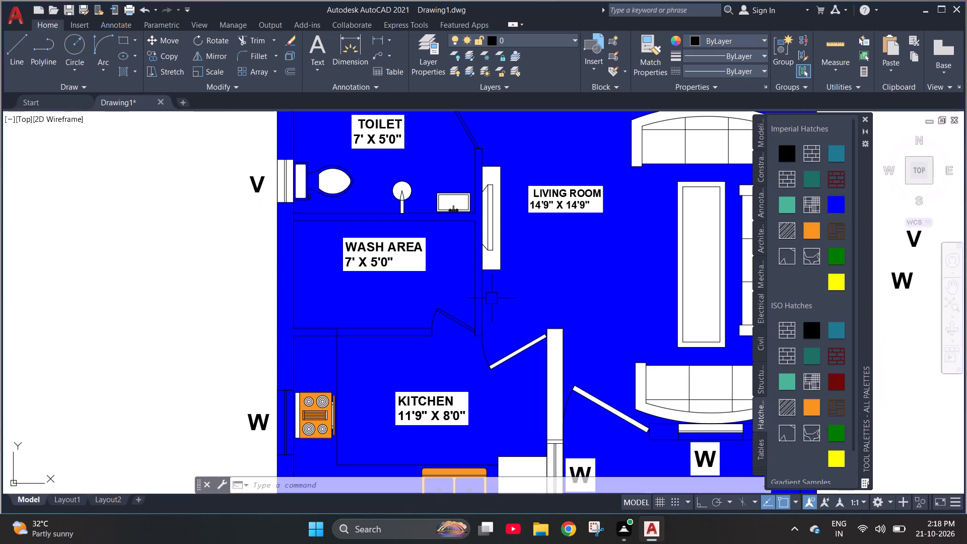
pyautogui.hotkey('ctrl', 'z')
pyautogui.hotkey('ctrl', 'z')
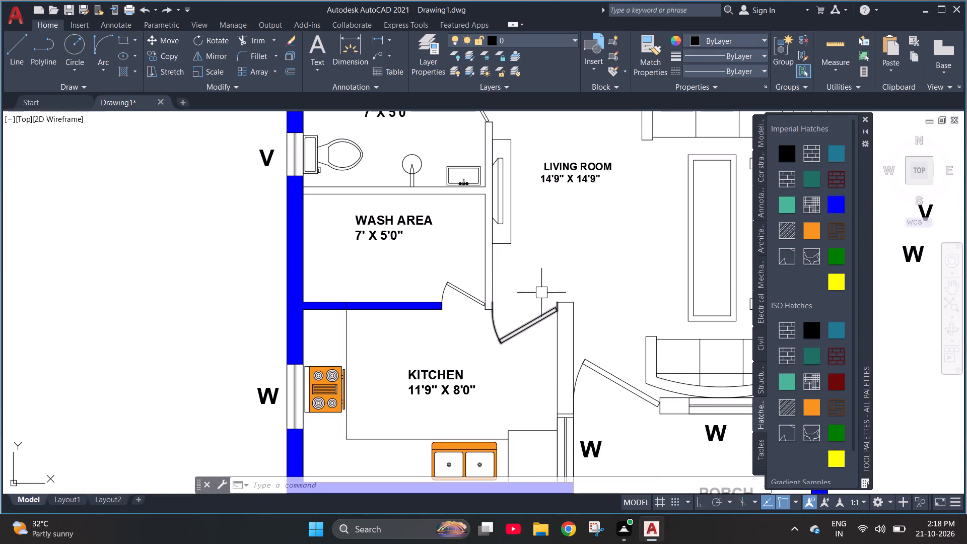
# Fill the toilet–wash area partition, their shared wall to the living room, and the kitchen–living room wall with blue Solid hatch.
pyautogui.click(840, 207)
pyautogui.scroll(2, 432, 181)
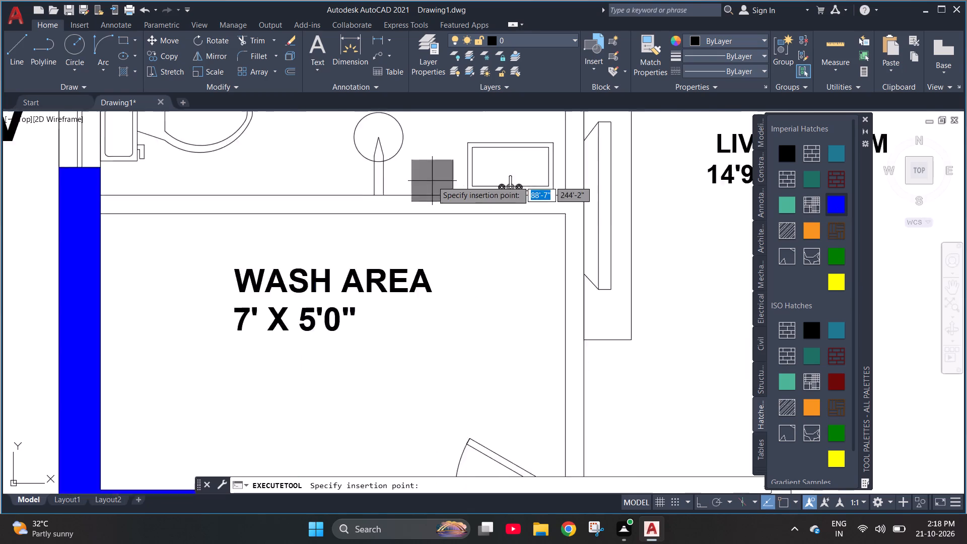
pyautogui.scroll(1, 432, 181)
pyautogui.click(655, 221)
pyautogui.scroll(-4, 550, 238)
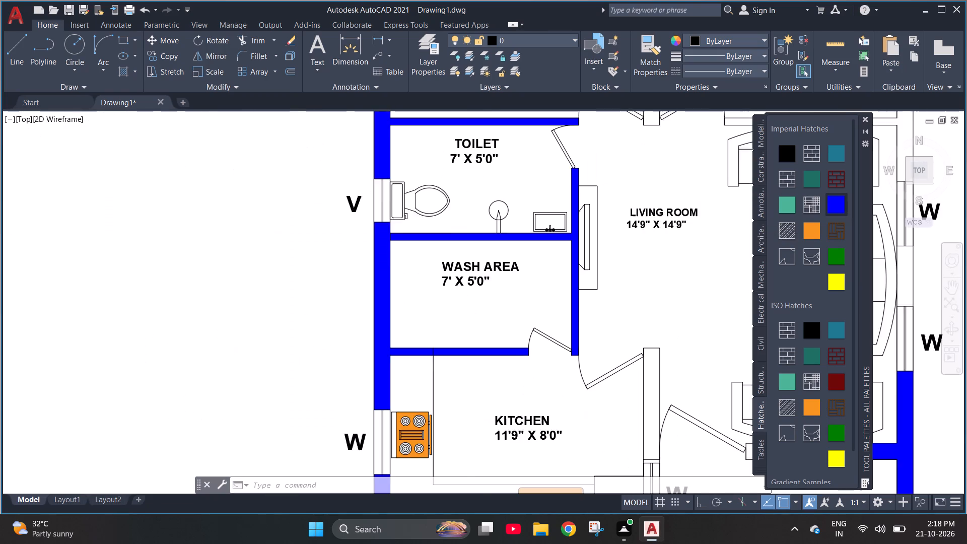
pyautogui.click(834, 205)
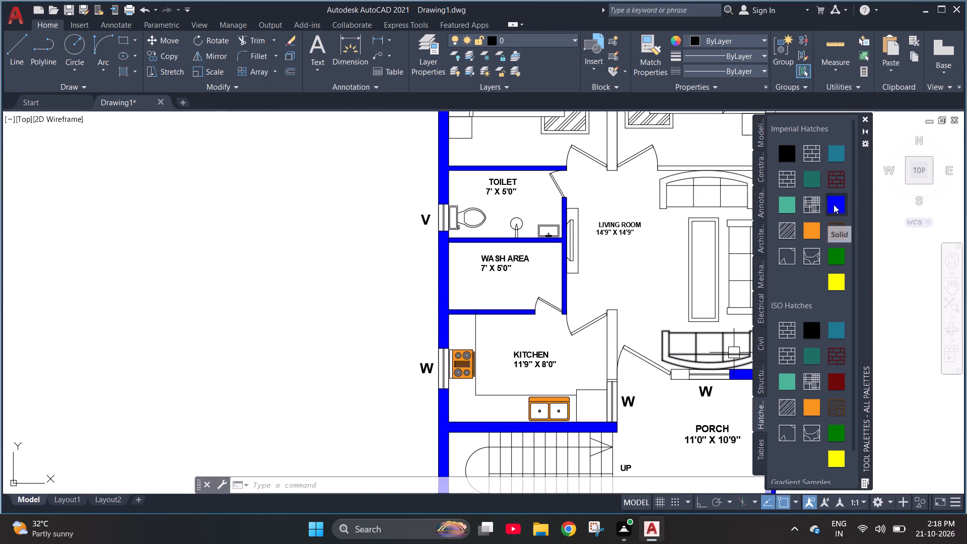
pyautogui.scroll(3, 619, 352)
pyautogui.click(590, 329)
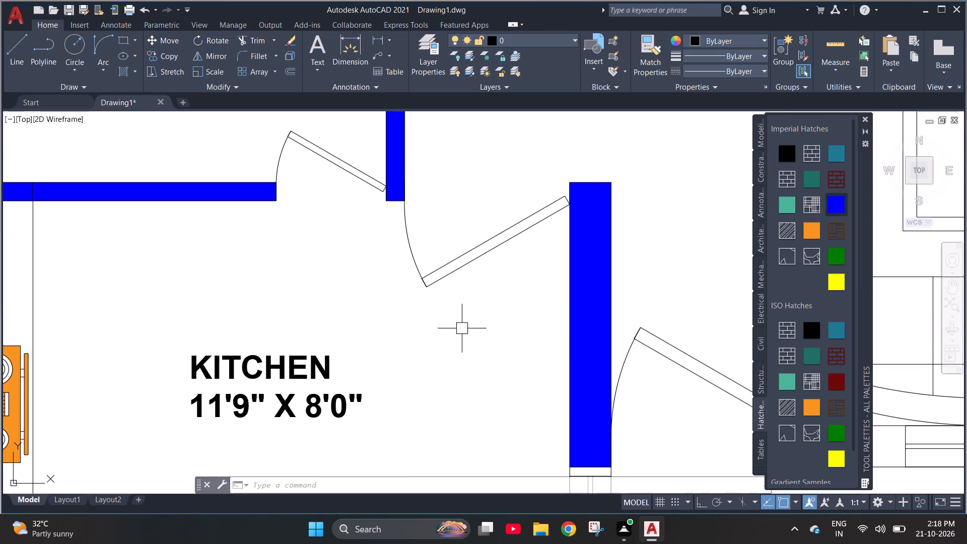
# Fill the short wall between entrance door and porch window, and the exterior wall and partition between the 11' bedroom and living room, with blue Solid hatch.
pyautogui.scroll(-4, 399, 315)
pyautogui.scroll(4, 458, 348)
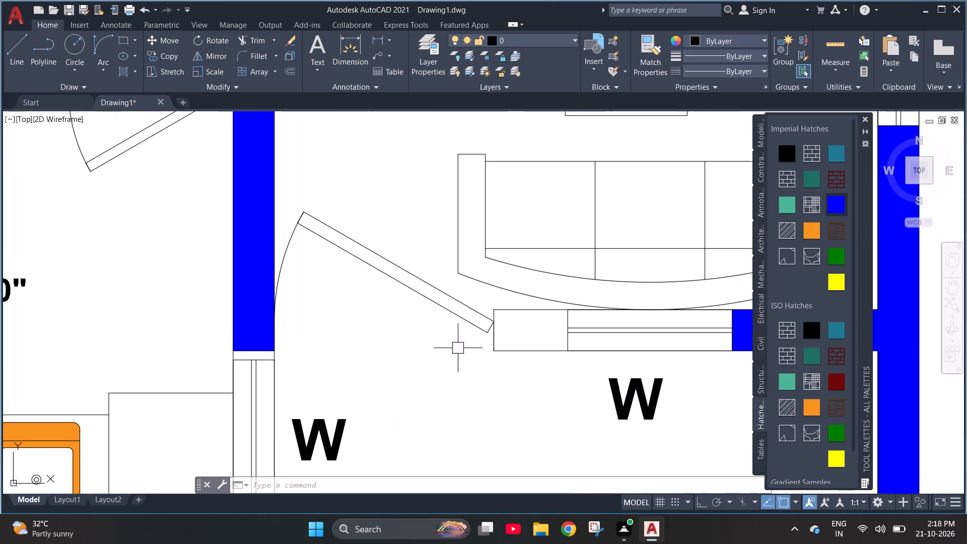
pyautogui.click(832, 200)
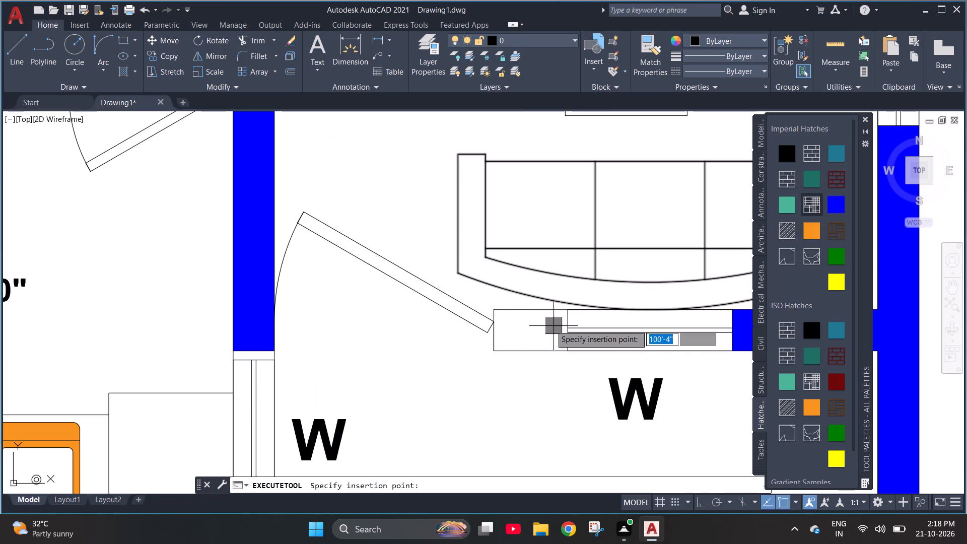
pyautogui.click(532, 330)
pyautogui.scroll(-2, 508, 338)
pyautogui.scroll(-2, 348, 380)
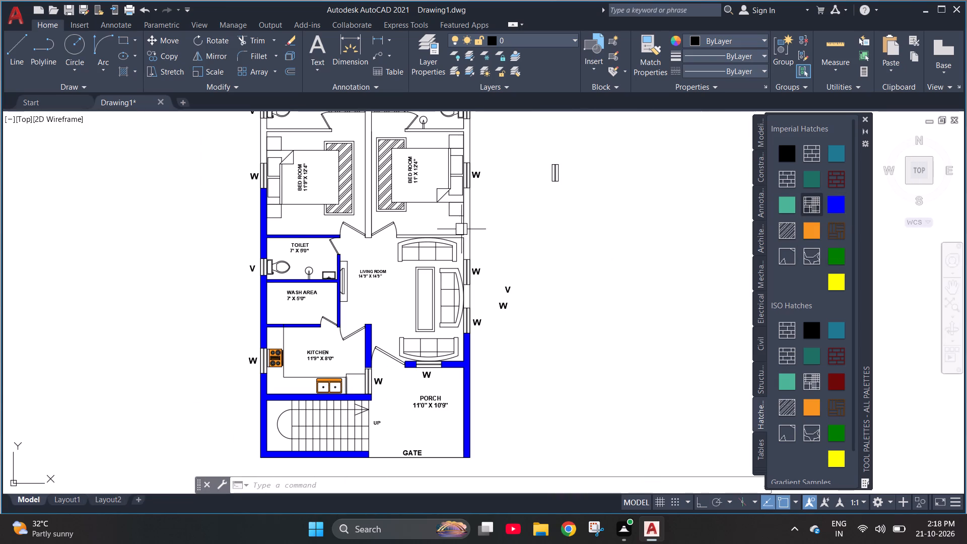
pyautogui.scroll(3, 462, 170)
pyautogui.scroll(-1, 547, 295)
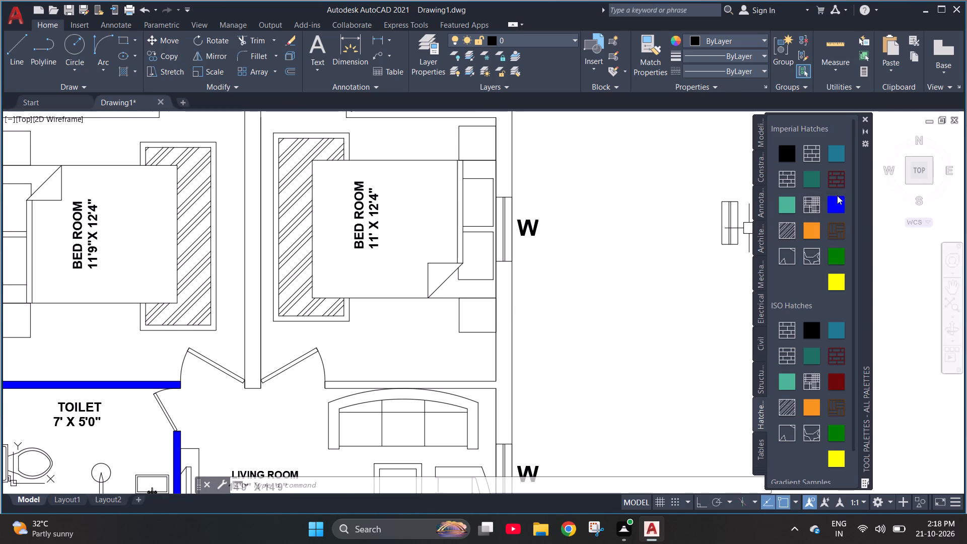
pyautogui.click(833, 204)
pyautogui.click(508, 357)
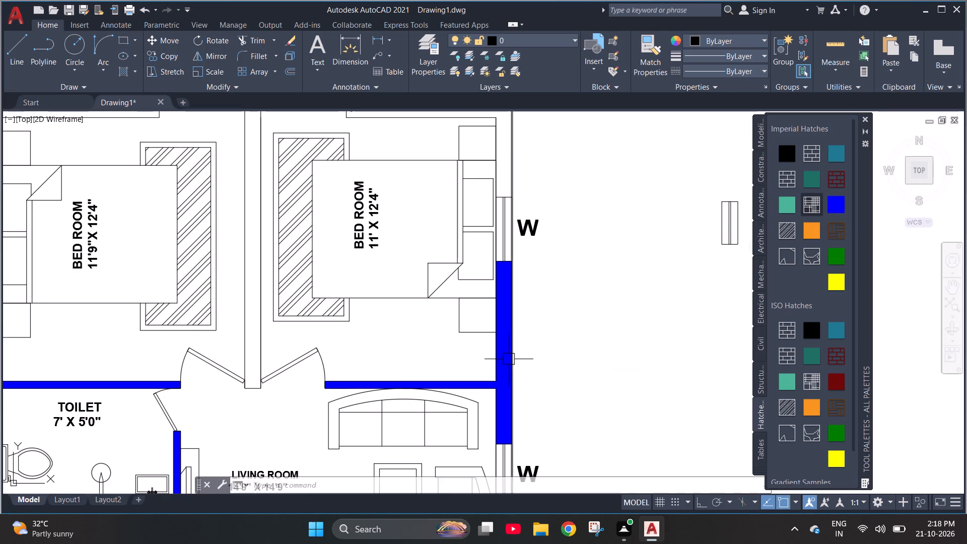
# Fill the exterior wall and partition between the 6'8" toilet and the 11' wide bedroom with blue Solid hatch.
pyautogui.scroll(-2, 509, 359)
pyautogui.click(841, 206)
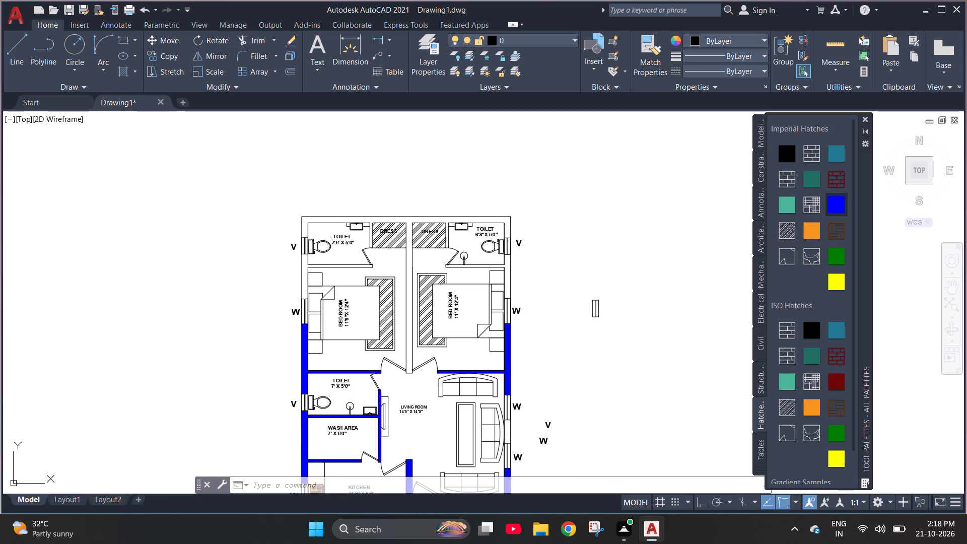
pyautogui.scroll(3, 488, 253)
pyautogui.click(568, 303)
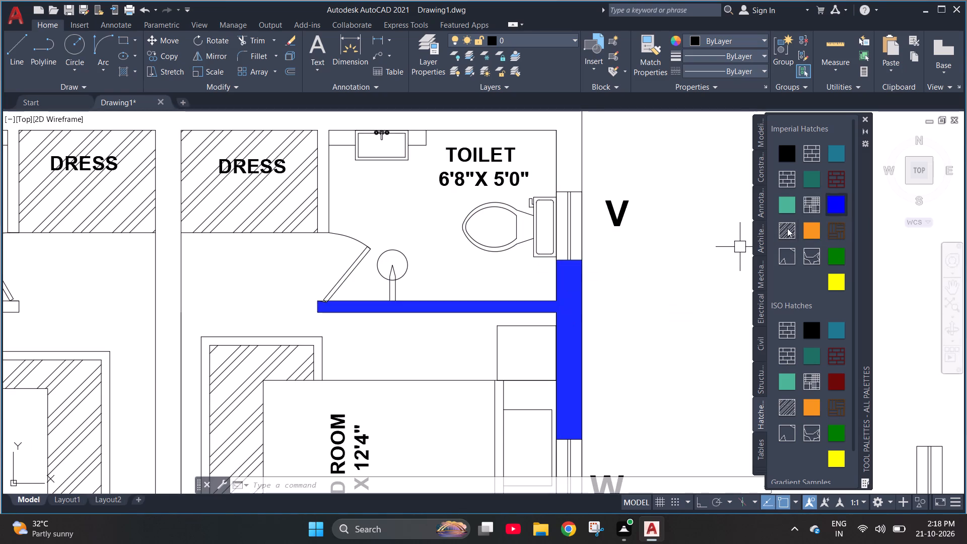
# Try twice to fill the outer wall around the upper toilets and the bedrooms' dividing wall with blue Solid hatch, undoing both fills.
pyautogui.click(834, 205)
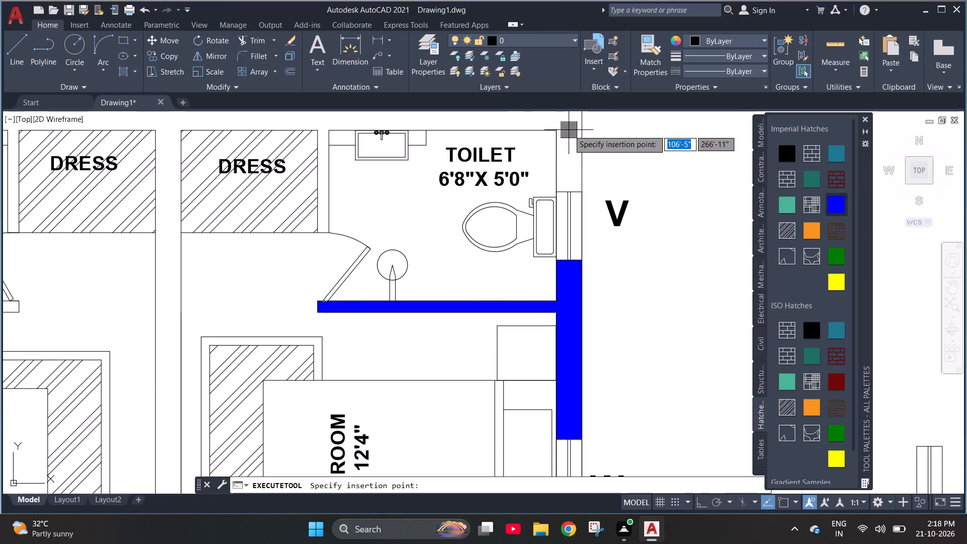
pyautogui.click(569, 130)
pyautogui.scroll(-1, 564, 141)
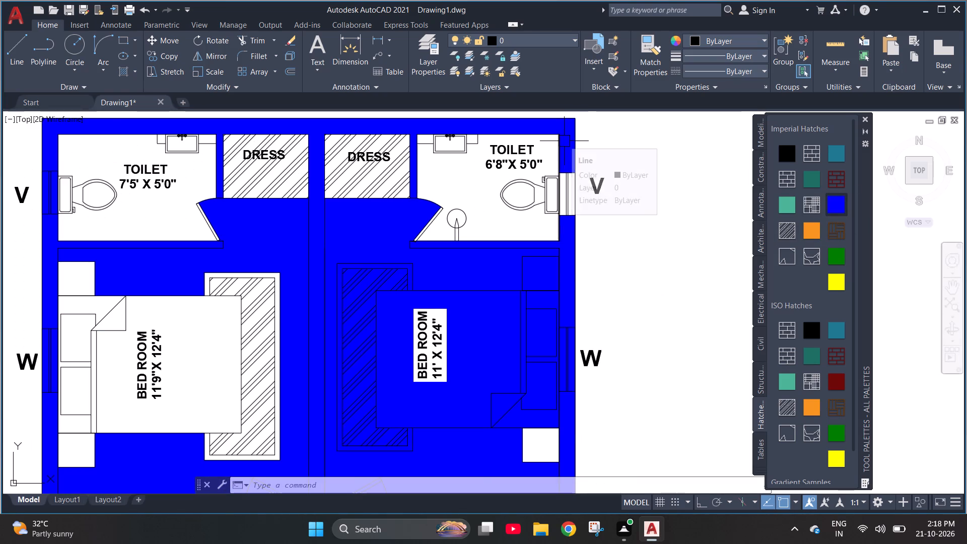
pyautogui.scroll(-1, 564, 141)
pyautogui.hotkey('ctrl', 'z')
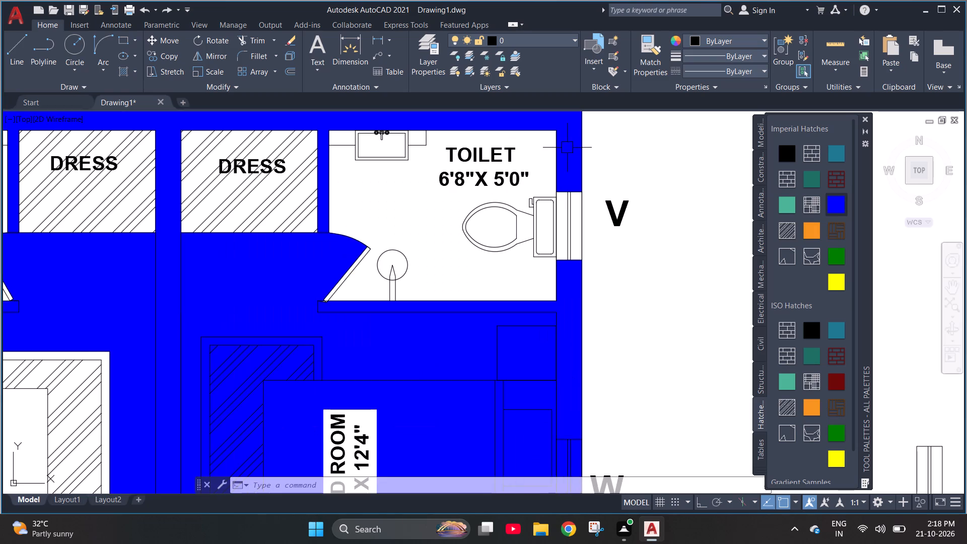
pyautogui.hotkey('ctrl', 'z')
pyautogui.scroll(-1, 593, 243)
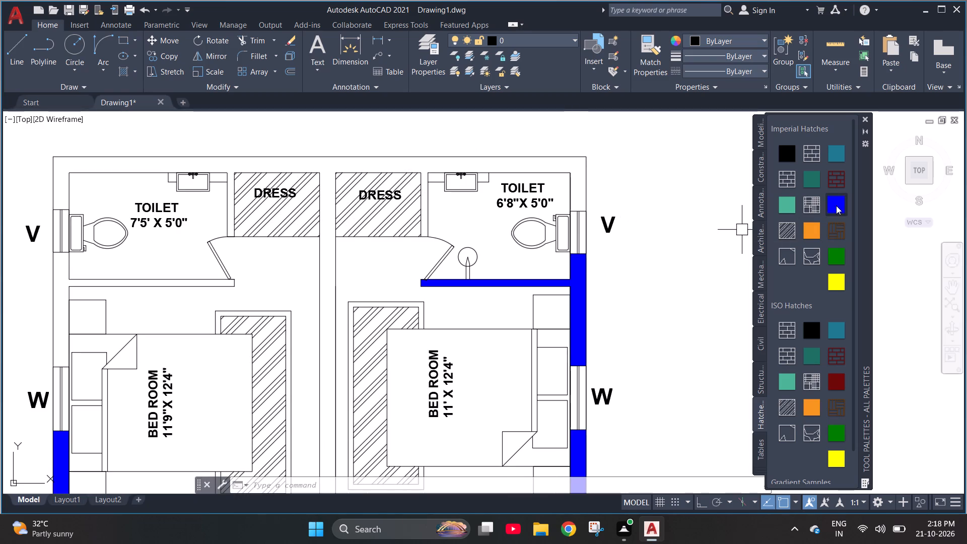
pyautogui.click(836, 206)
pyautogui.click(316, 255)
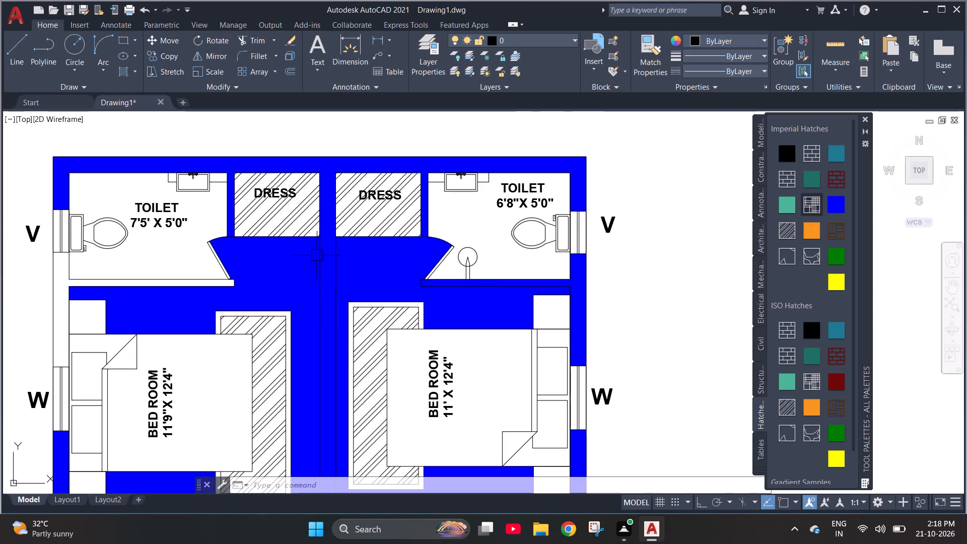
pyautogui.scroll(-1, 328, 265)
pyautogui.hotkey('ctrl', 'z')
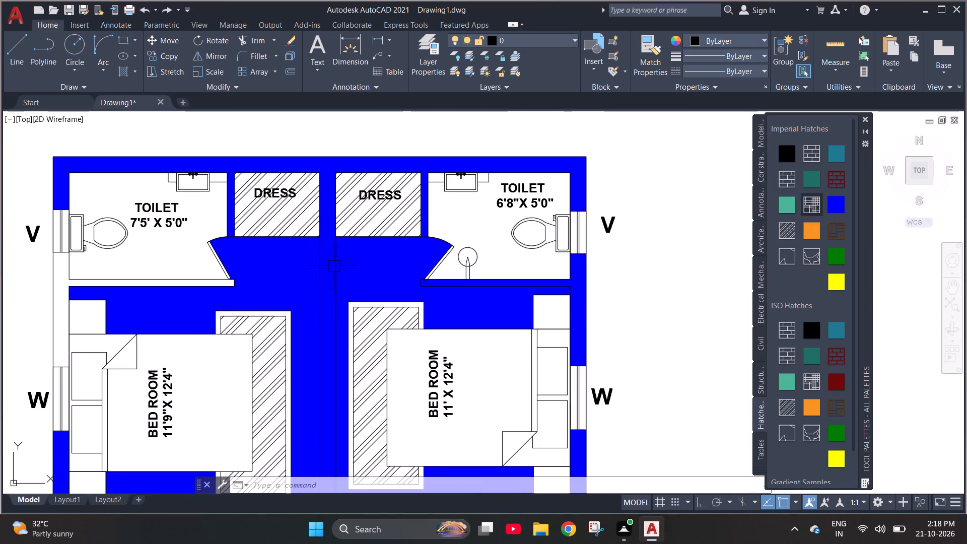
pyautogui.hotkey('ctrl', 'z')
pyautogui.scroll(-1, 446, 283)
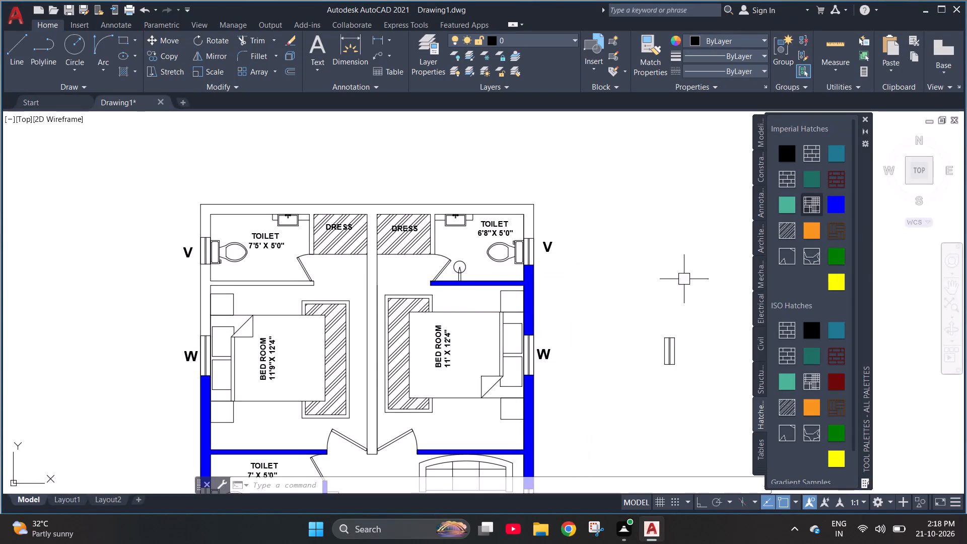
# Fill the exterior wall and partition at the 7'5" toilet, plus the upper exterior wall with its dress-area partitions and bedroom divider, with blue Solid hatch.
pyautogui.click(839, 202)
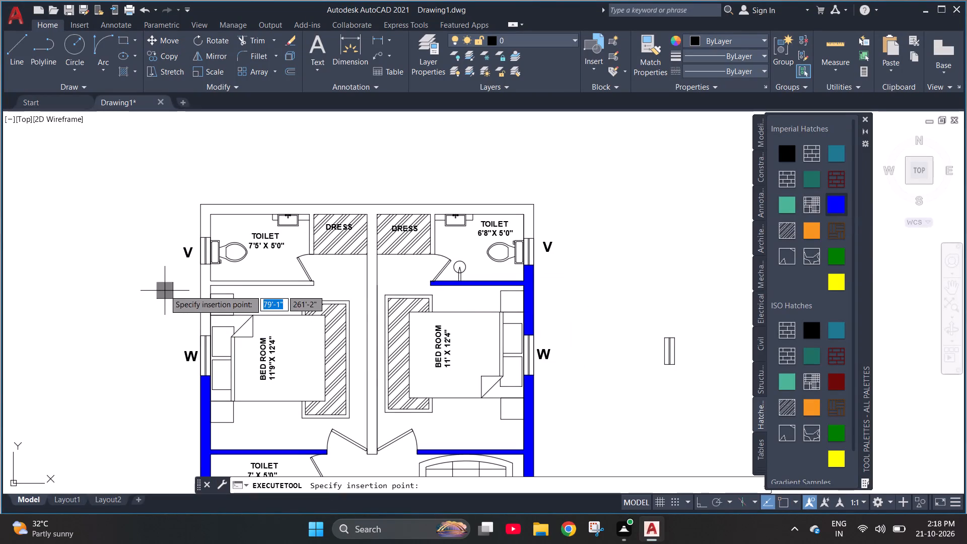
pyautogui.click(205, 292)
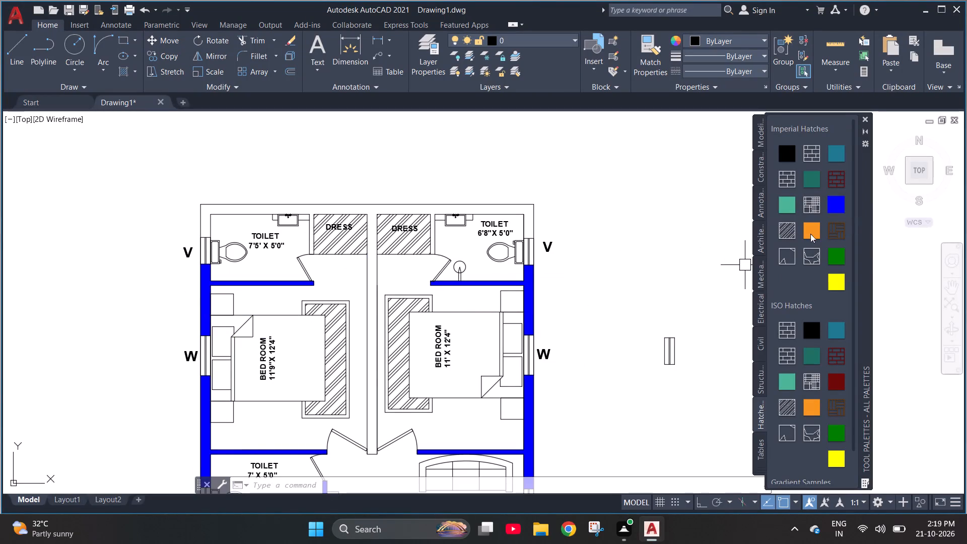
pyautogui.click(834, 207)
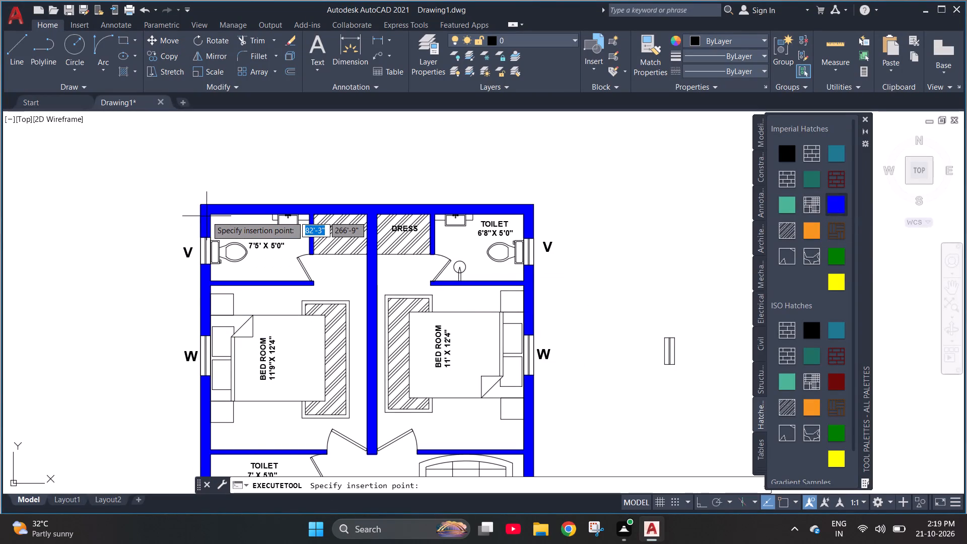
pyautogui.click(206, 216)
pyautogui.scroll(-2, 548, 178)
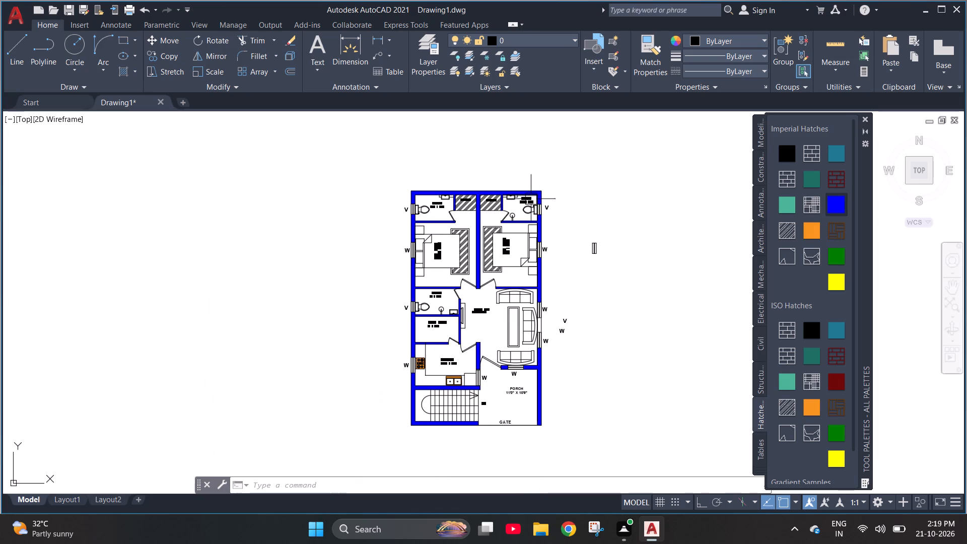
pyautogui.press('Escape')
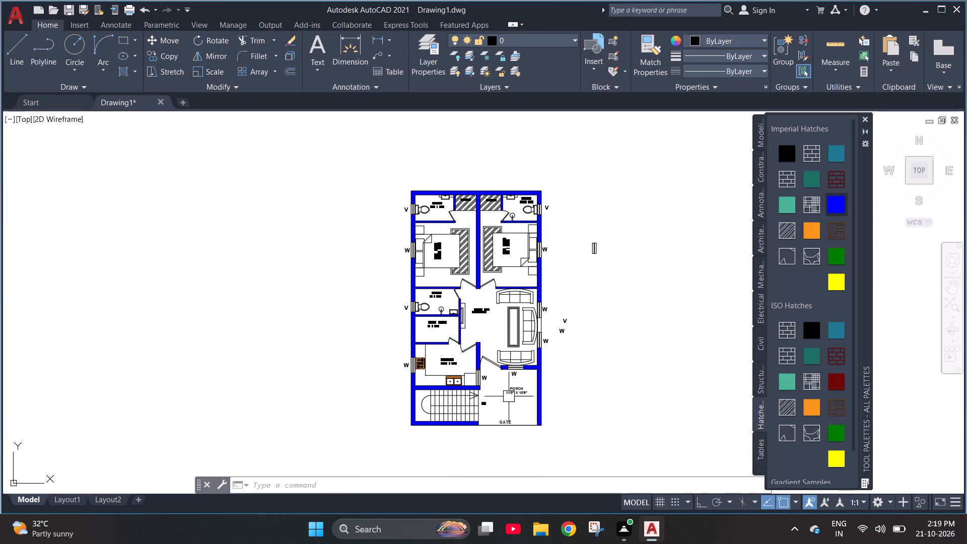
# Delete the spare window symbol and the stray V and W labels lying outside the floor plan.
pyautogui.scroll(1, 524, 423)
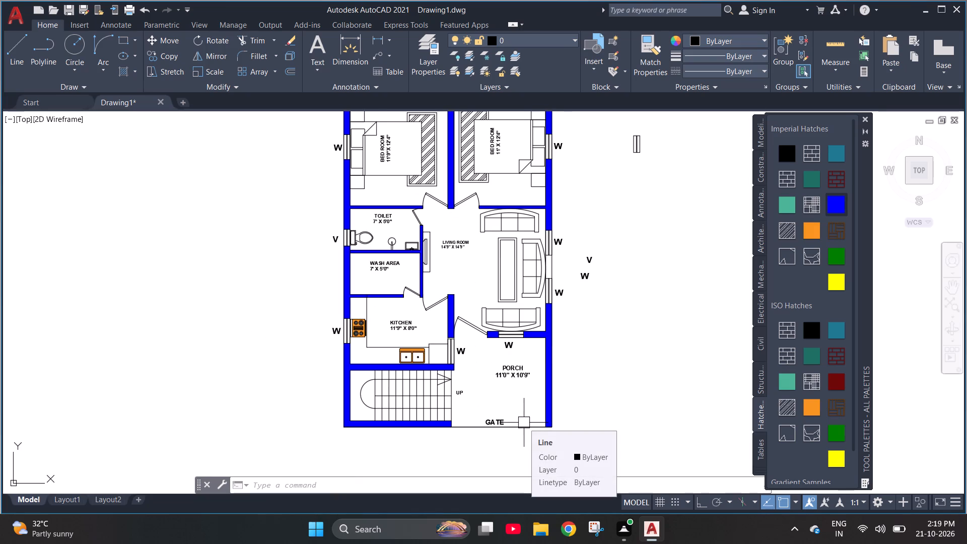
pyautogui.scroll(-1, 524, 423)
pyautogui.click(577, 202)
pyautogui.click(638, 372)
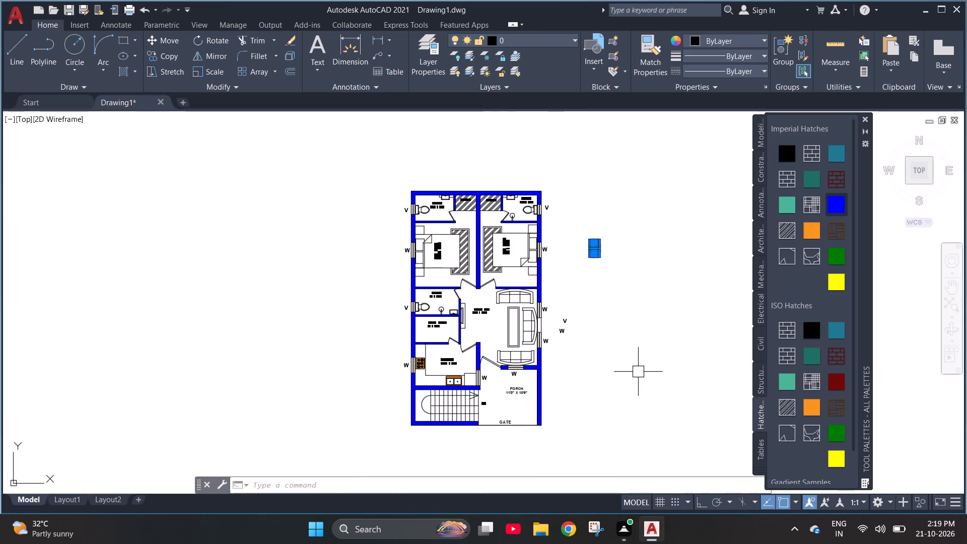
pyautogui.press('Delete')
pyautogui.moveTo(558, 295); pyautogui.dragTo(560, 303)
pyautogui.click(635, 406)
pyautogui.press('Delete')
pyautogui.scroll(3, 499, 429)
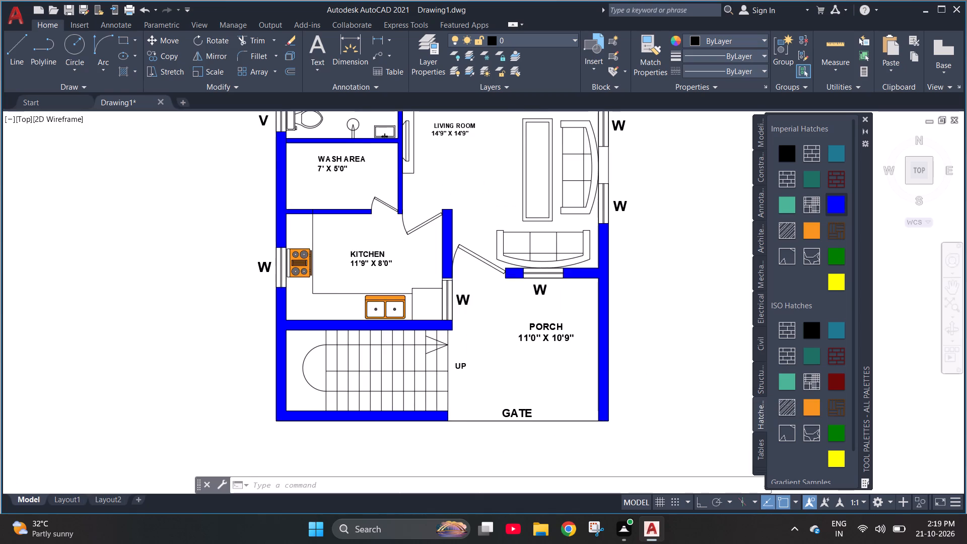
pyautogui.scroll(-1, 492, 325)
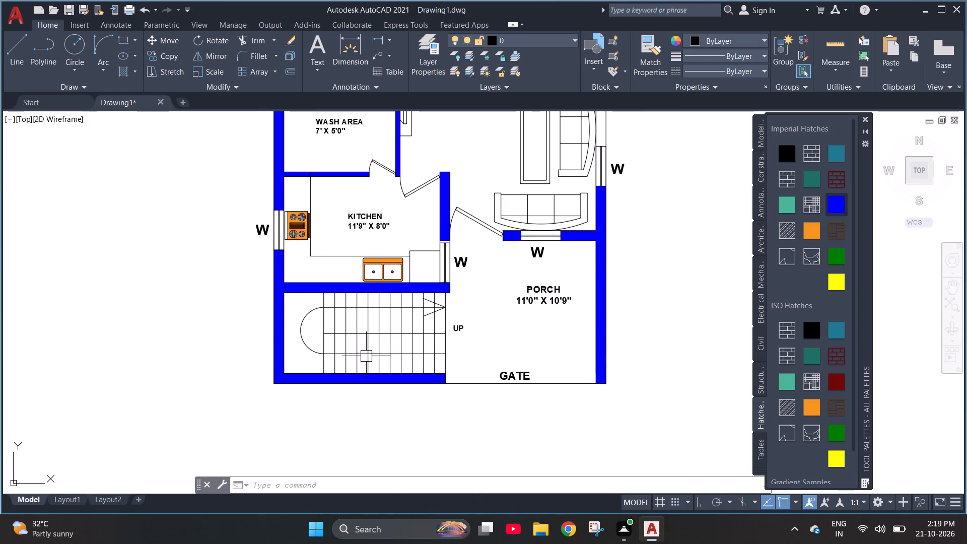
# Draw a line closing the open base of the stair's UP arrowhead between its two rear corners.
pyautogui.scroll(2, 426, 299)
pyautogui.press('Escape')
pyautogui.write('L')
pyautogui.press('space')
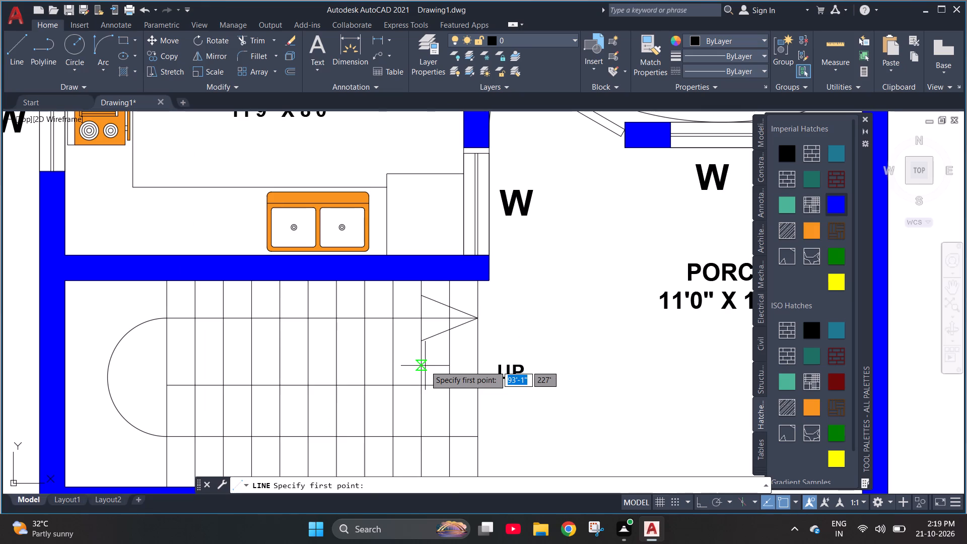
pyautogui.click(426, 346)
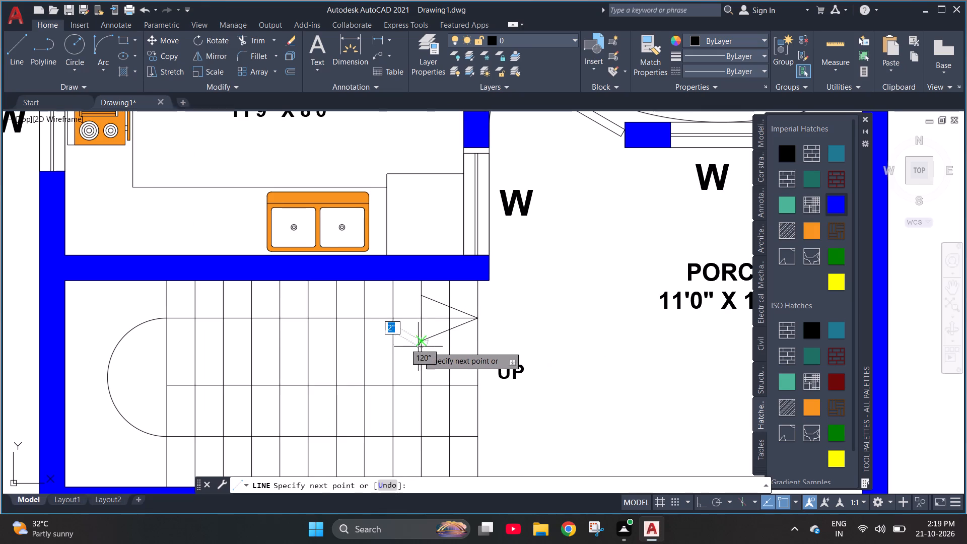
pyautogui.click(419, 292)
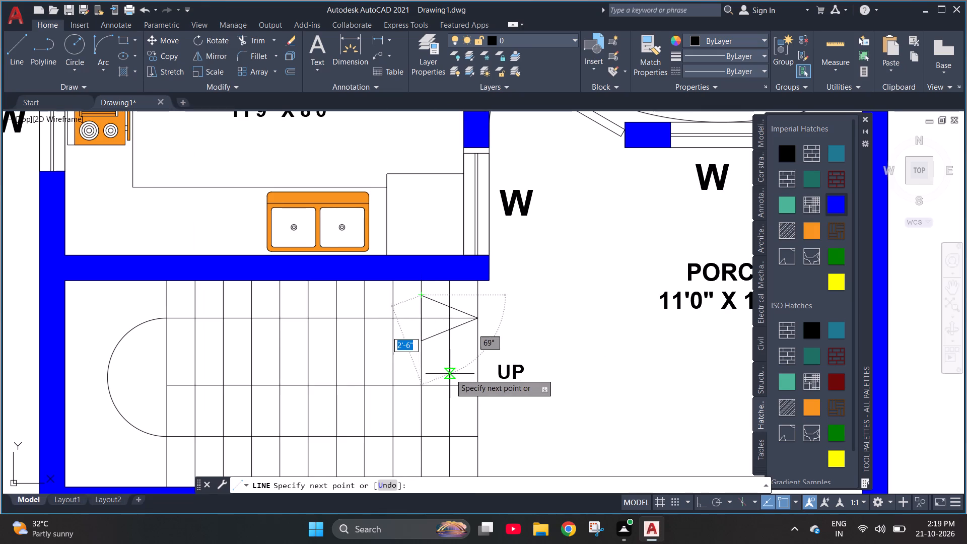
pyautogui.press('Escape')
# Fill the upper and lower halves of the stair's UP arrowhead with black Solid hatch.
pyautogui.click(813, 332)
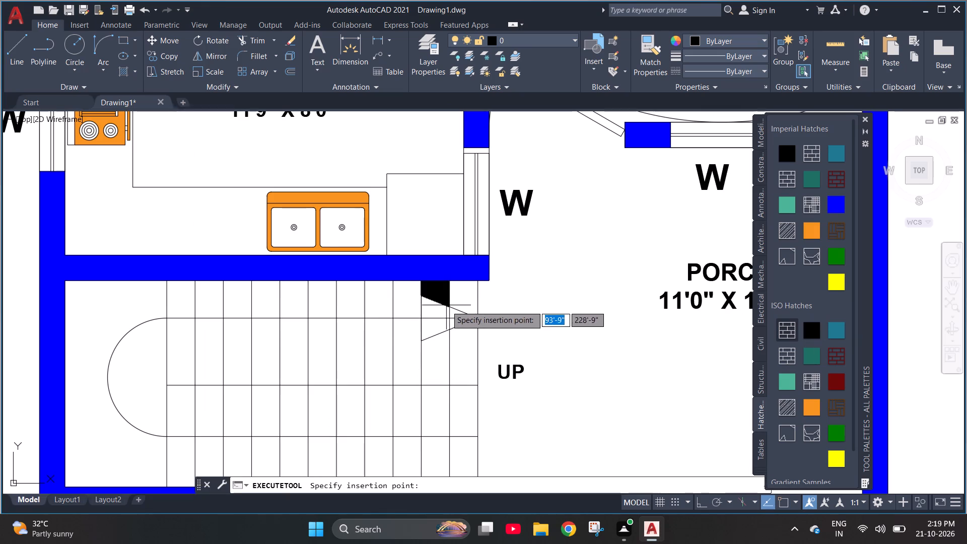
pyautogui.click(438, 316)
pyautogui.click(804, 333)
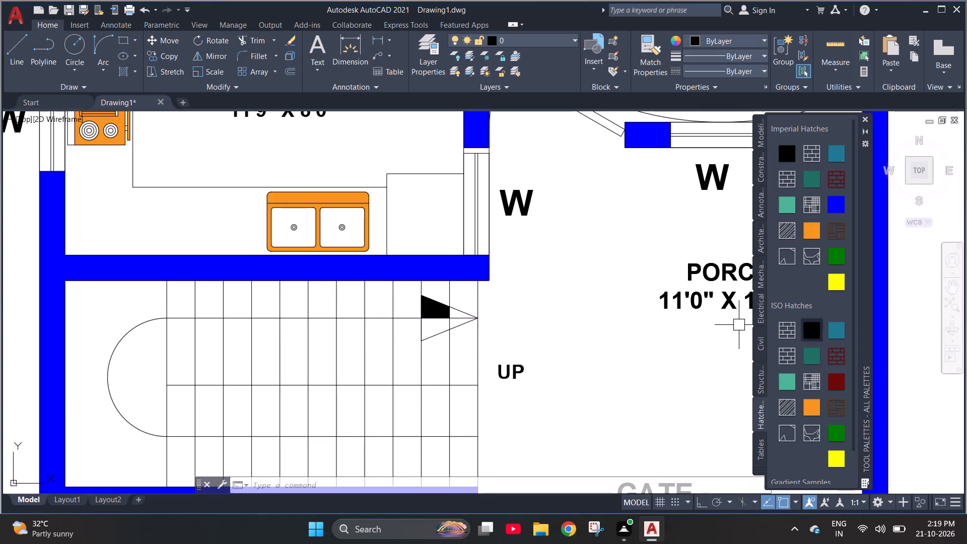
pyautogui.scroll(3, 445, 328)
pyautogui.click(487, 276)
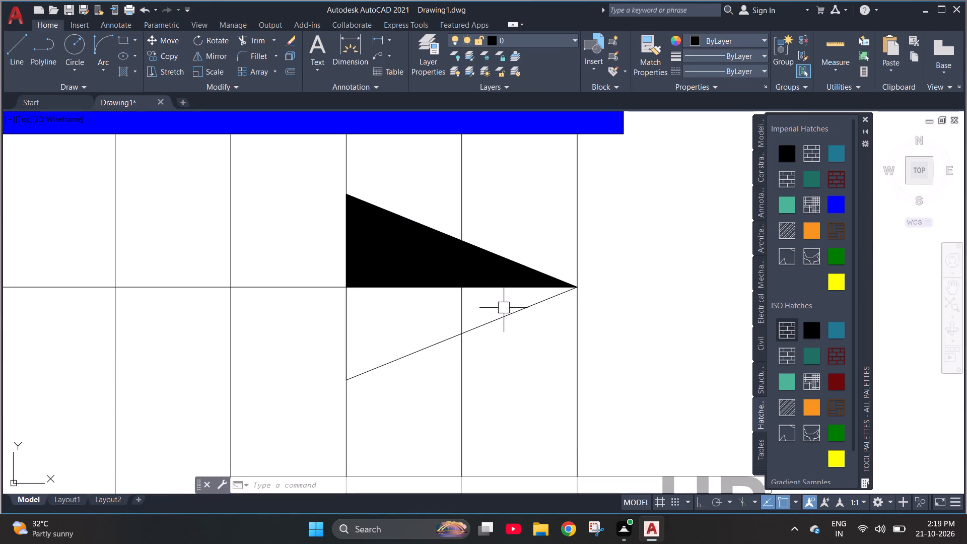
pyautogui.click(813, 330)
pyautogui.click(425, 319)
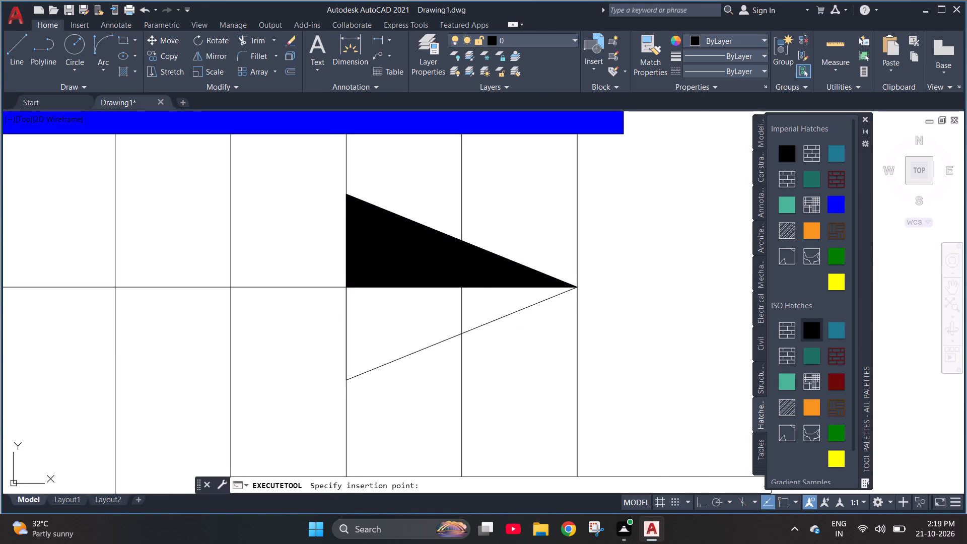
pyautogui.click(816, 327)
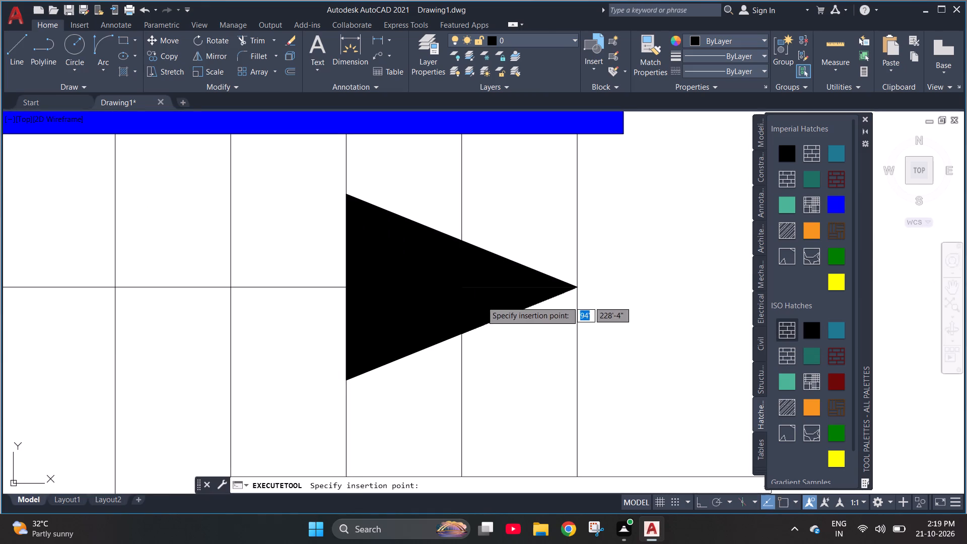
pyautogui.click(481, 301)
pyautogui.scroll(-5, 480, 304)
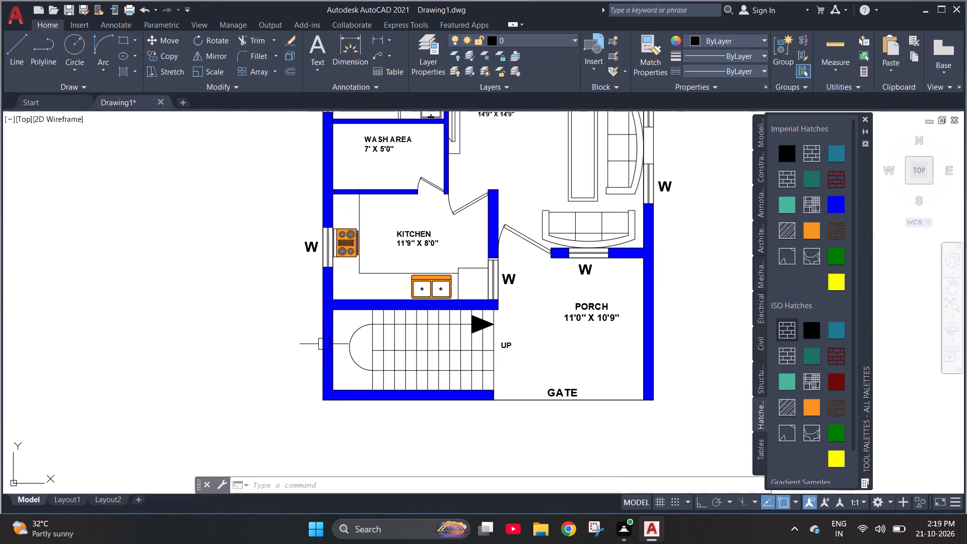
pyautogui.scroll(-2, 324, 346)
pyautogui.press('Escape')
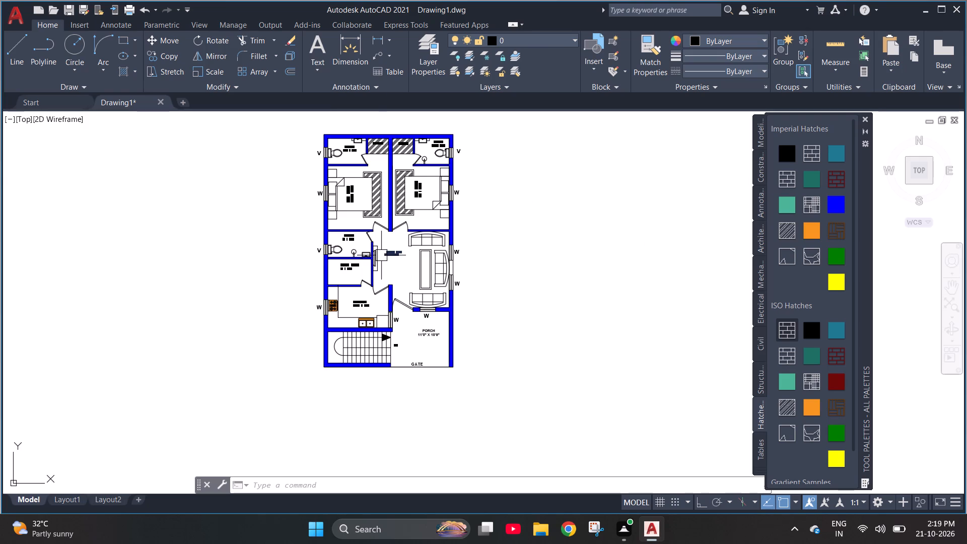
# Fill the exterior wall segment between the living room's two side windows with blue Solid hatch.
pyautogui.scroll(2, 379, 256)
pyautogui.scroll(-1, 379, 256)
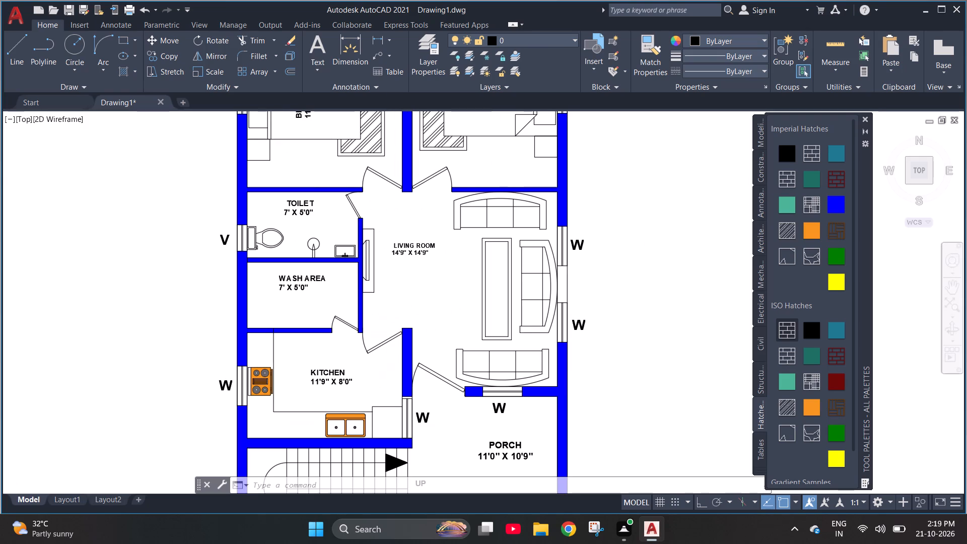
pyautogui.scroll(-1, 379, 256)
pyautogui.scroll(3, 344, 231)
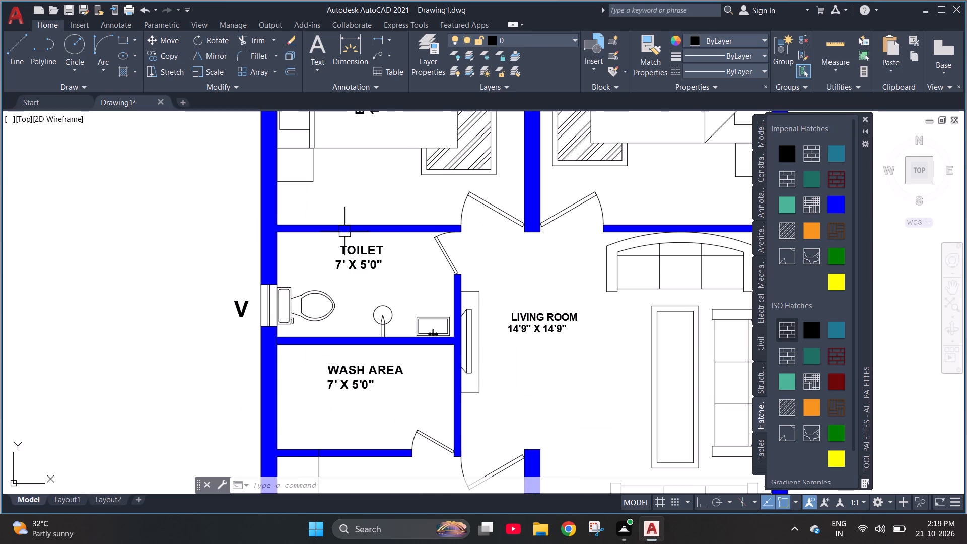
pyautogui.scroll(-2, 376, 269)
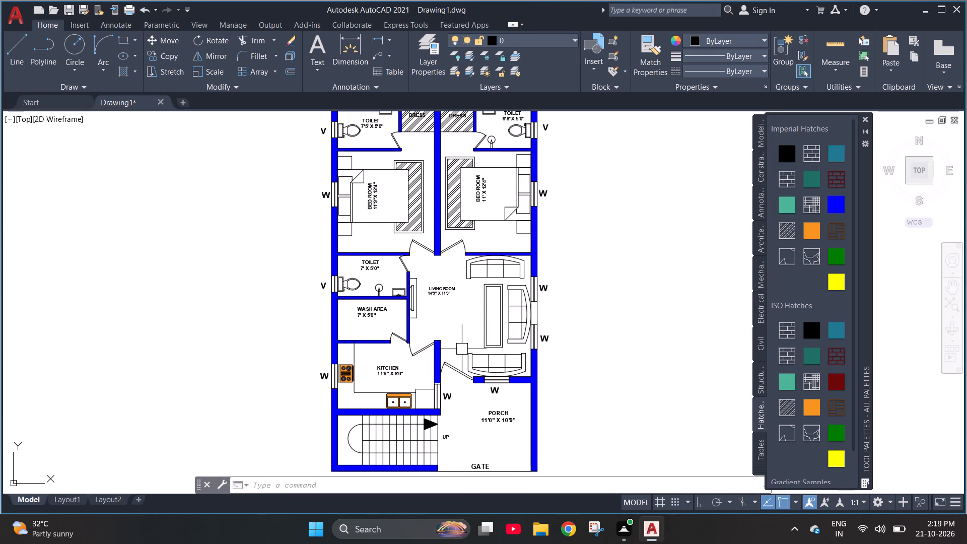
pyautogui.press('Escape')
pyautogui.click(835, 209)
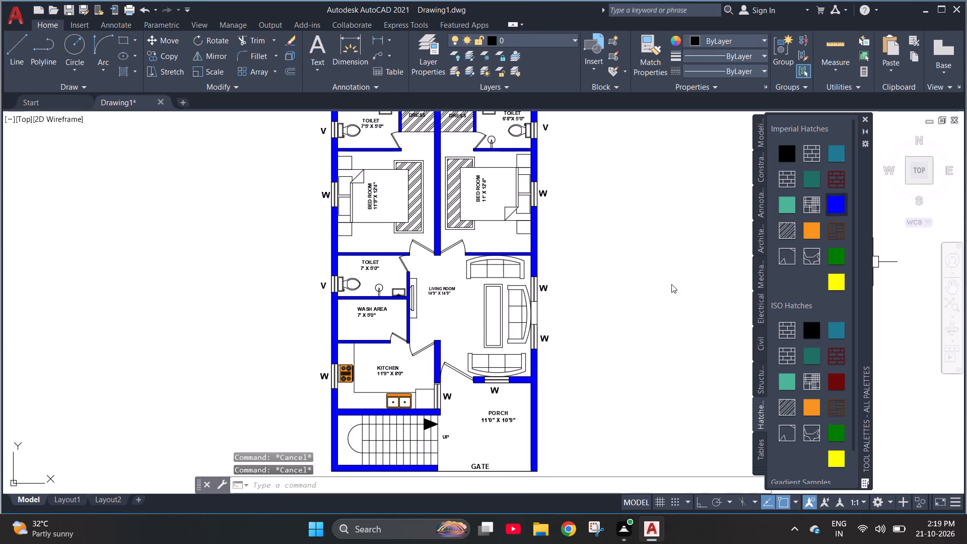
pyautogui.scroll(2, 574, 319)
pyautogui.click(472, 307)
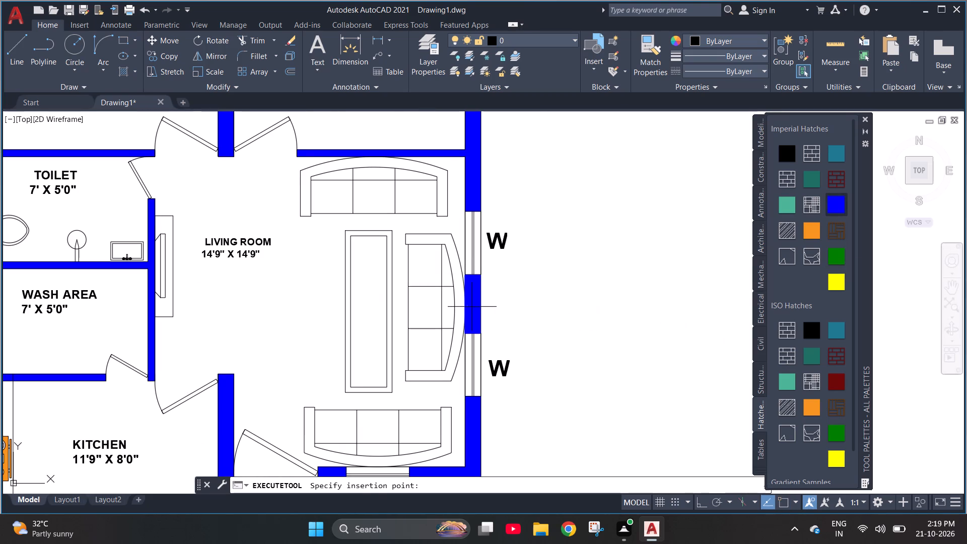
pyautogui.press('Escape')
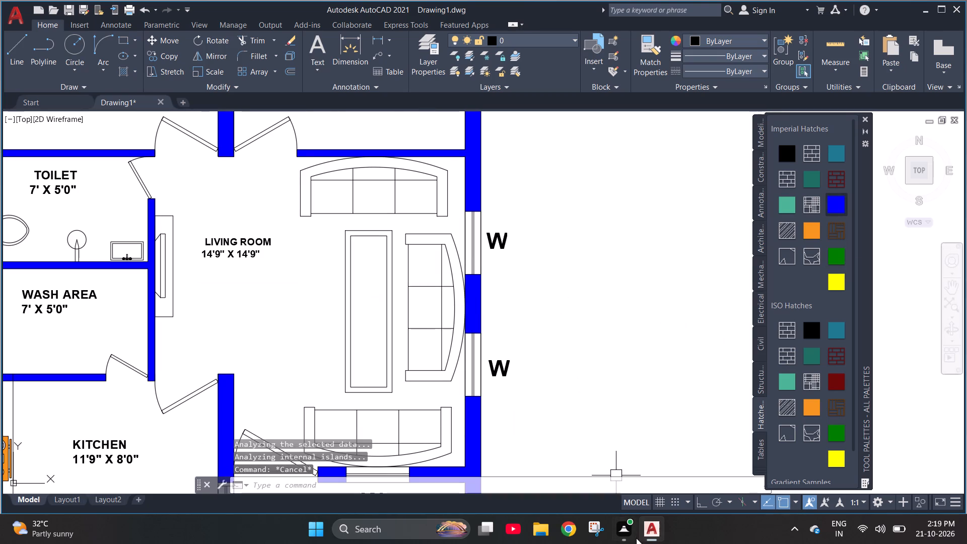
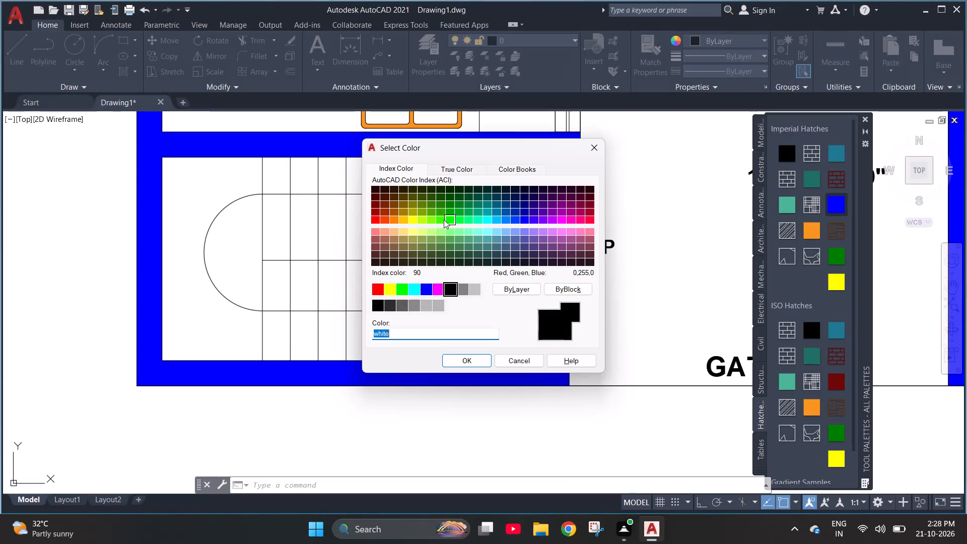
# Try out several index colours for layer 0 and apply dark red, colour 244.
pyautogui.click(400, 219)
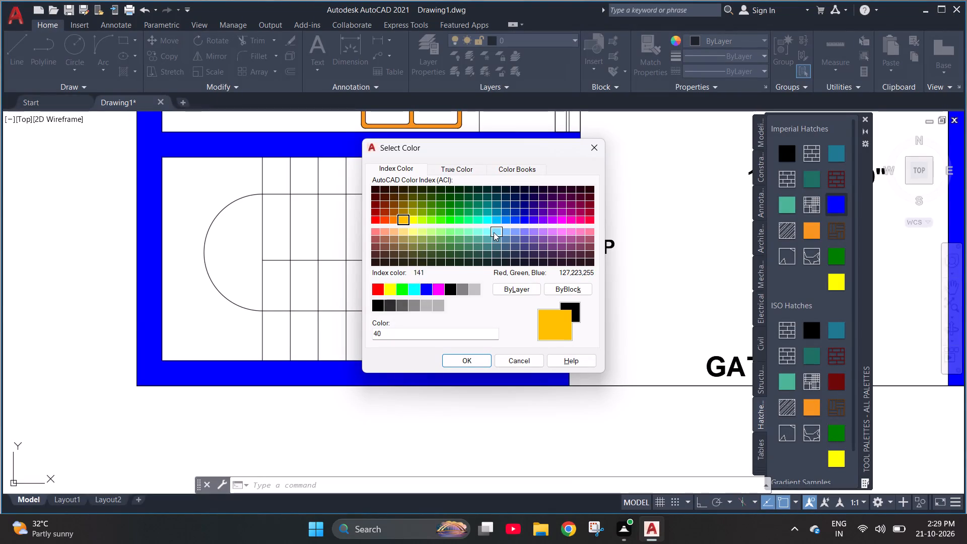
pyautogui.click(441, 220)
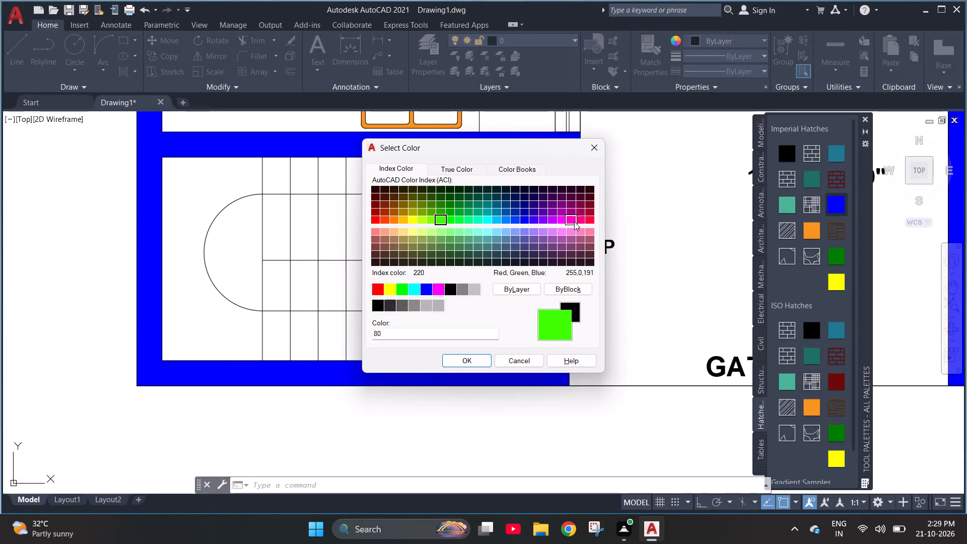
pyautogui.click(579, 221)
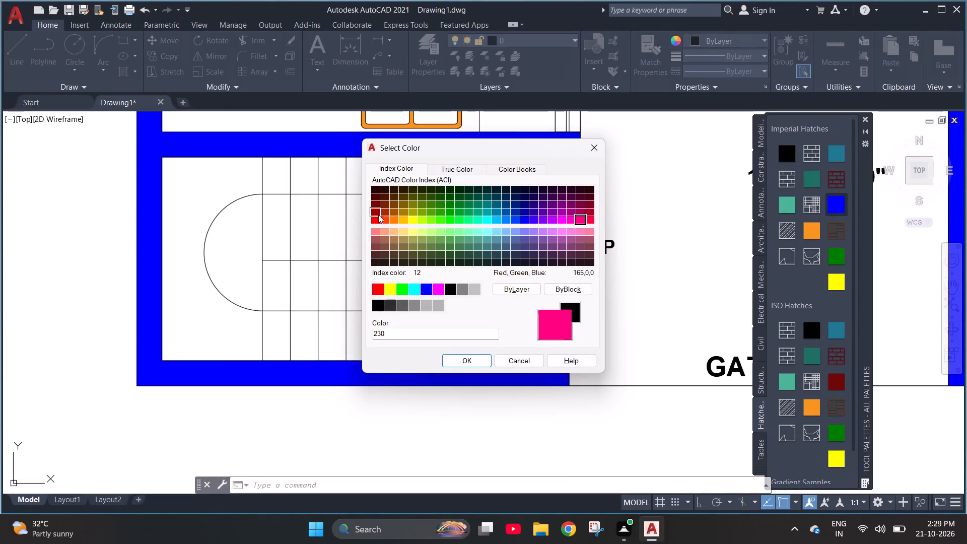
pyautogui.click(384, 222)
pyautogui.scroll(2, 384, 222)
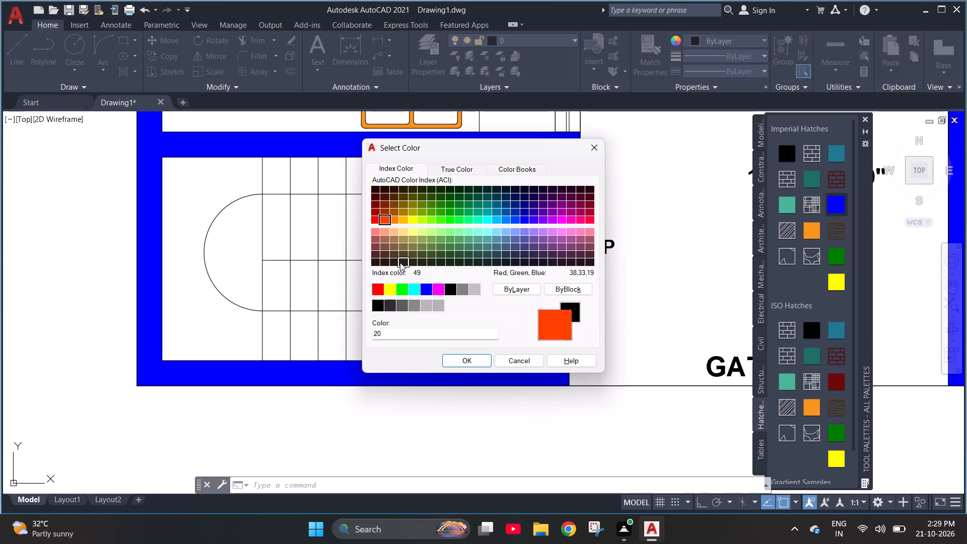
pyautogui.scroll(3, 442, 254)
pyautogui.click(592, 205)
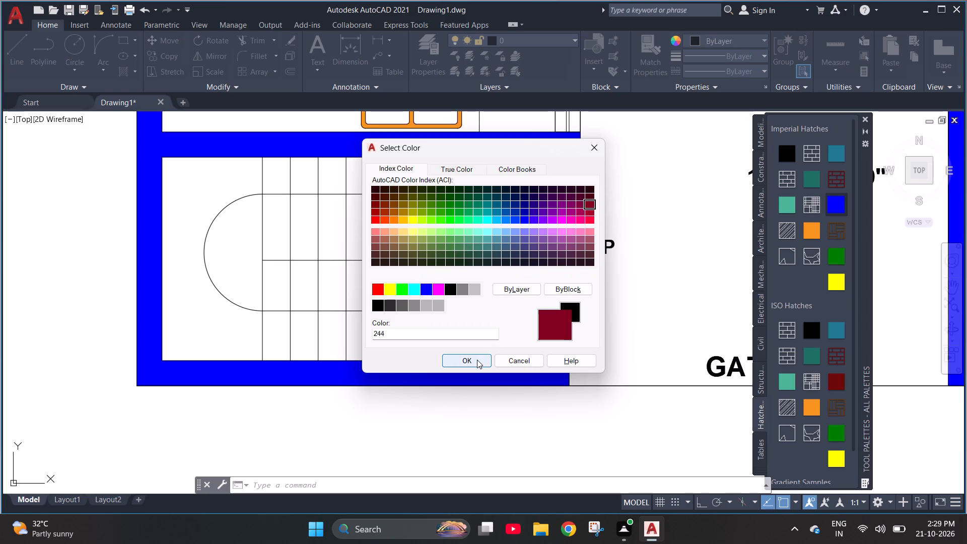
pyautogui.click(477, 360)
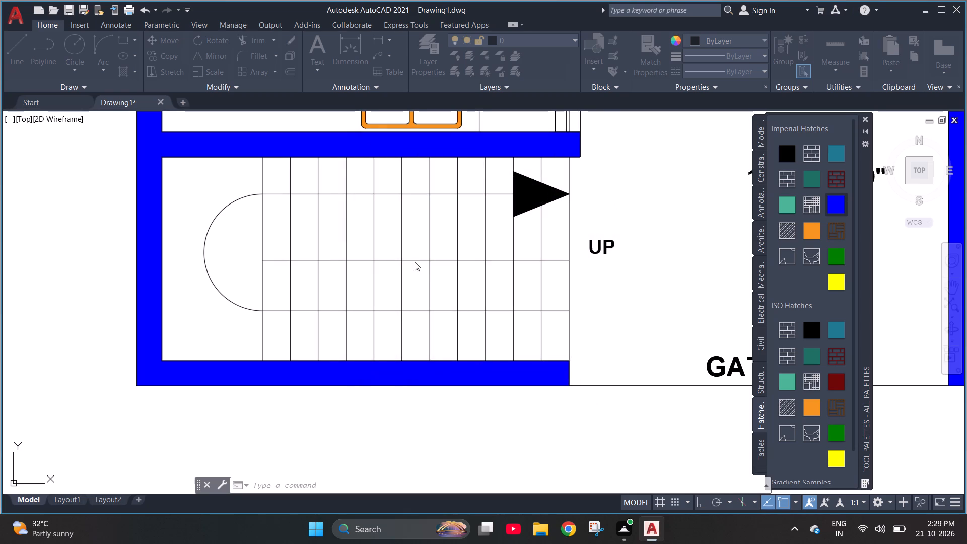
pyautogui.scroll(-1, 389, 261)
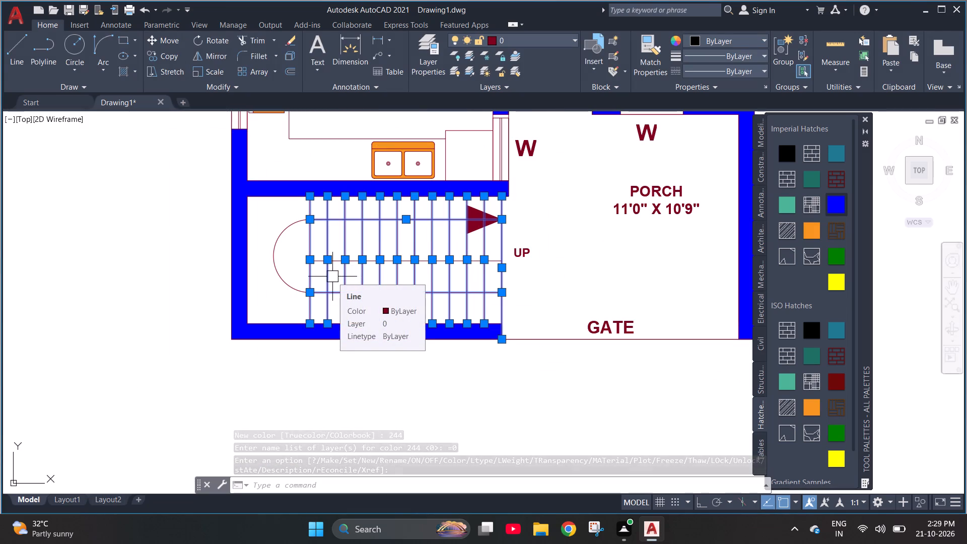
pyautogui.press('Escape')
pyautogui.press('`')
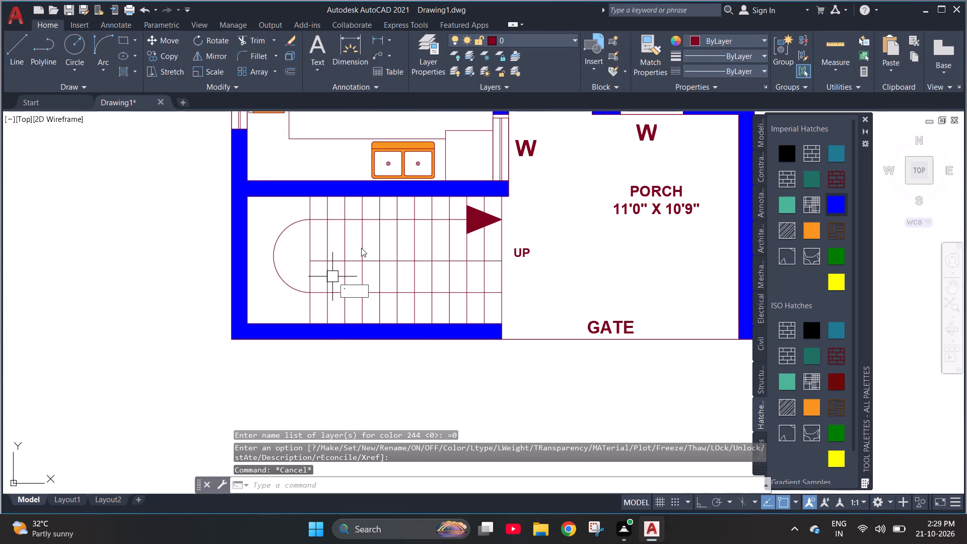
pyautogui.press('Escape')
# Examine the whole floor plan, from bedrooms to porch and stair, in the changed layer colour.
pyautogui.scroll(-1, 353, 257)
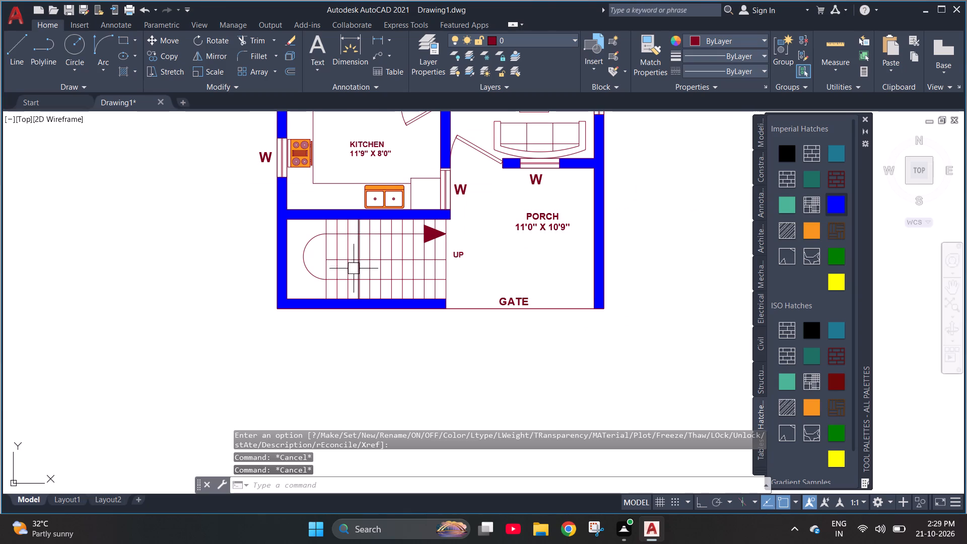
pyautogui.scroll(-1, 354, 268)
pyautogui.scroll(-2, 401, 319)
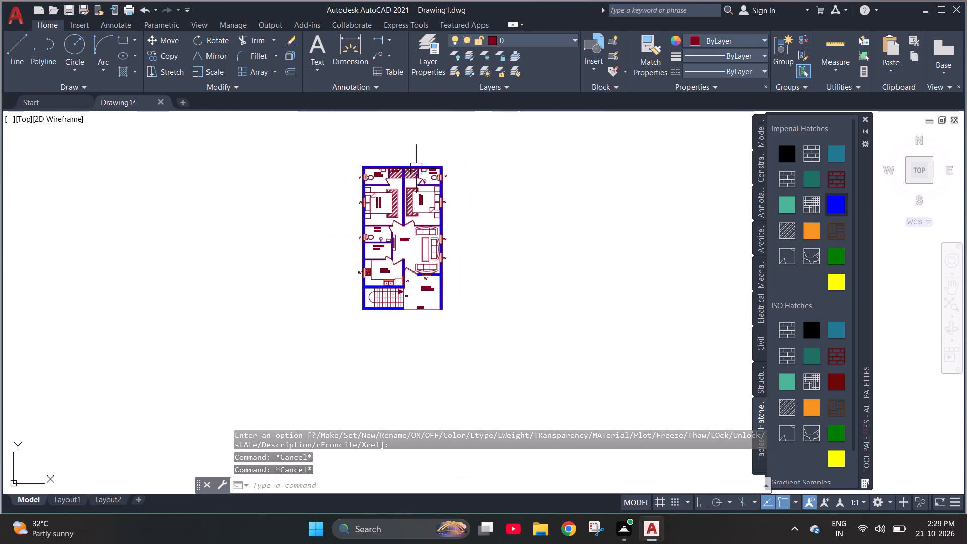
pyautogui.scroll(2, 416, 169)
pyautogui.scroll(-1, 413, 208)
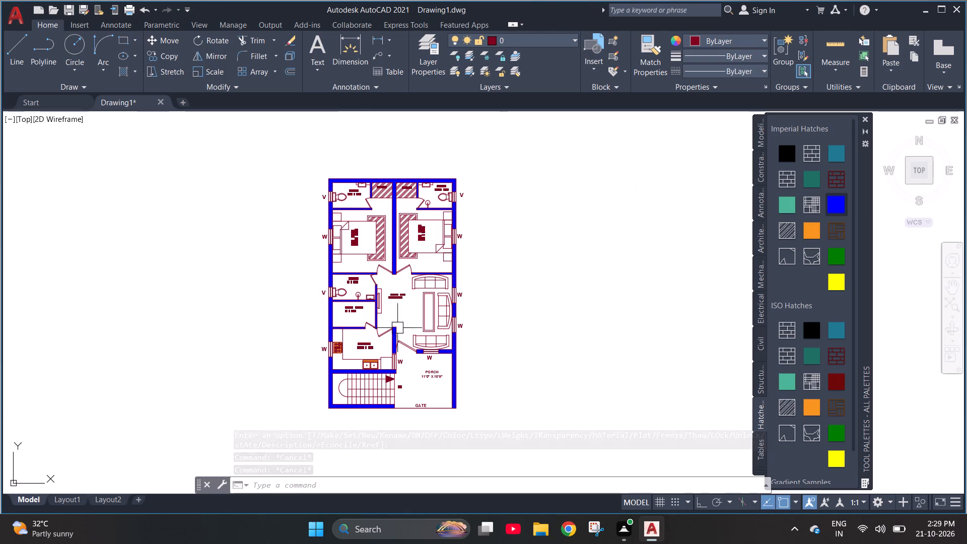
pyautogui.scroll(2, 365, 390)
pyautogui.scroll(-2, 322, 380)
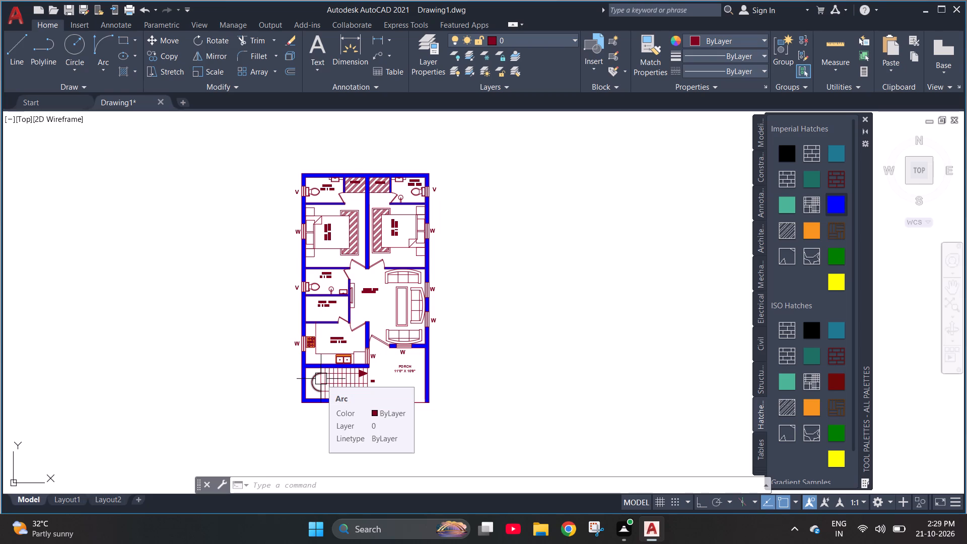
pyautogui.scroll(3, 306, 245)
pyautogui.scroll(-2, 199, 241)
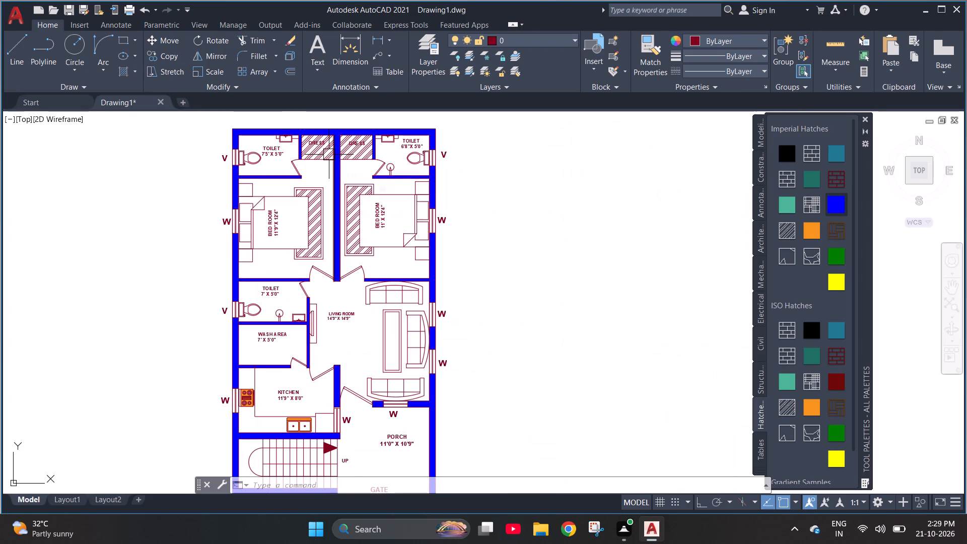
# Set layer 0's colour to black, index colour 250.
pyautogui.hotkey('ctrl', 'z')
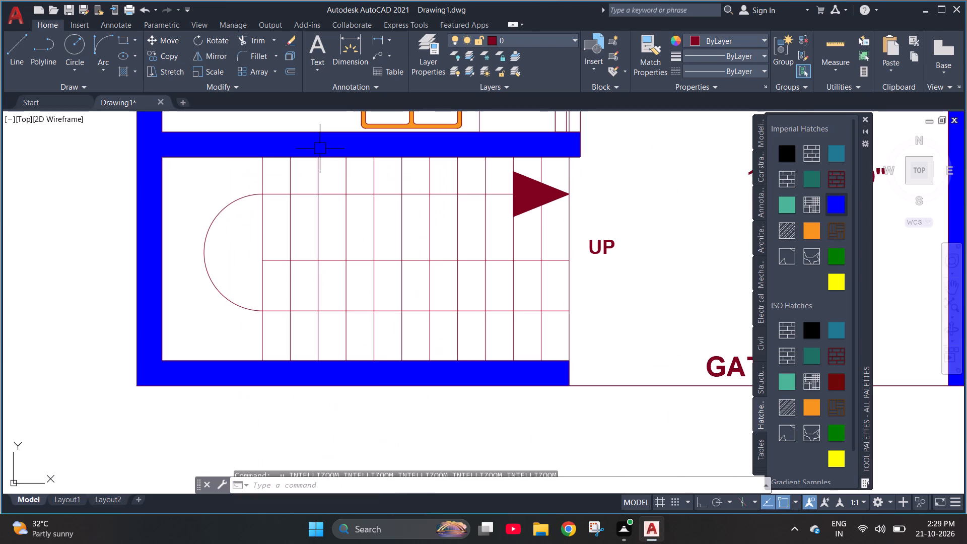
pyautogui.click(573, 39)
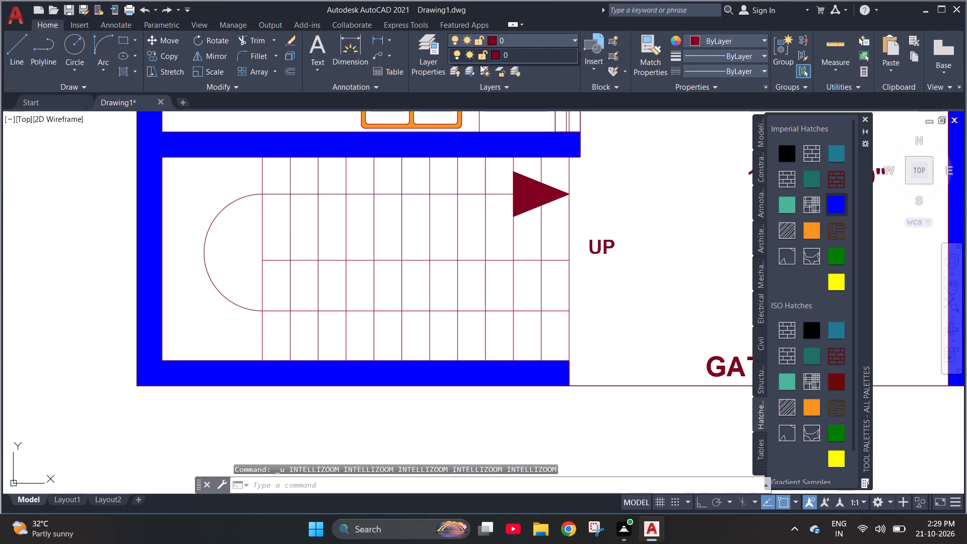
pyautogui.click(498, 54)
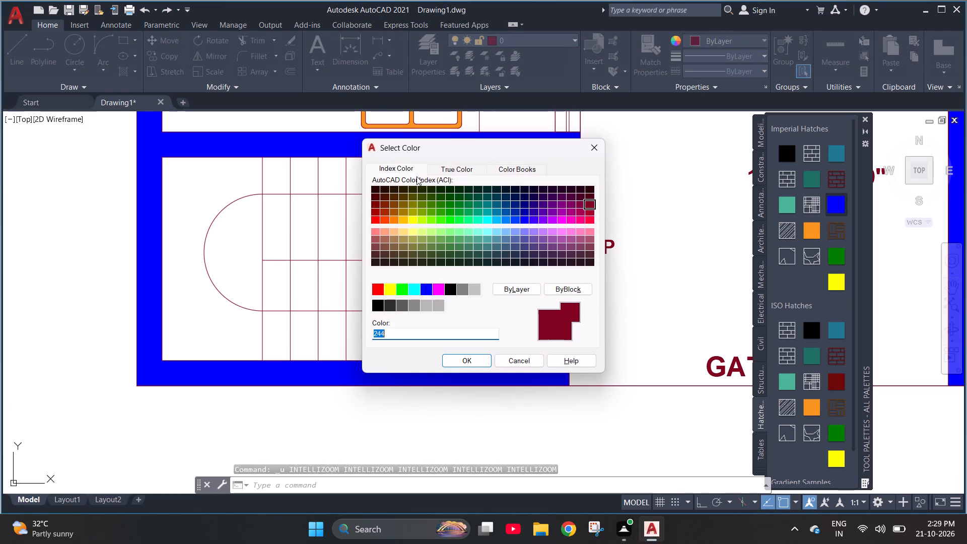
pyautogui.click(373, 306)
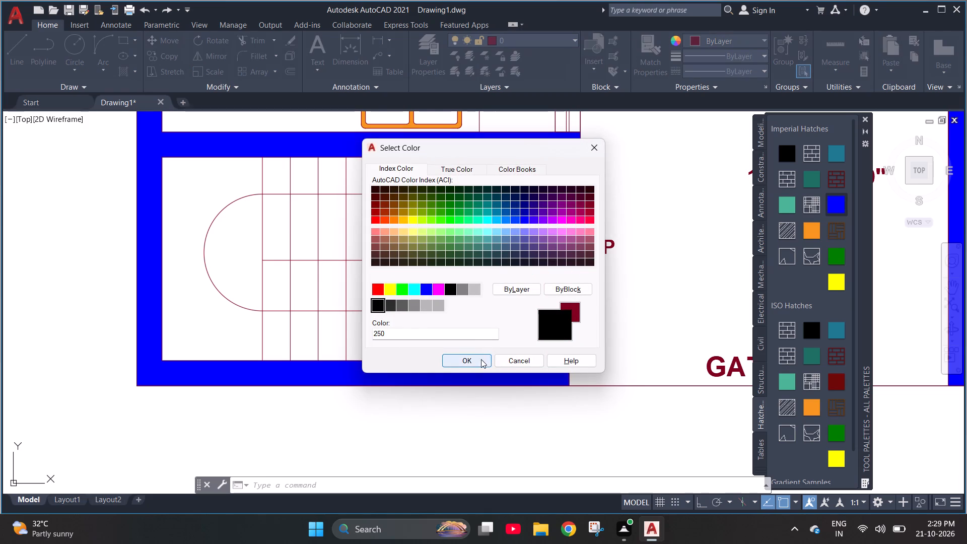
pyautogui.click(475, 361)
pyautogui.scroll(-3, 479, 360)
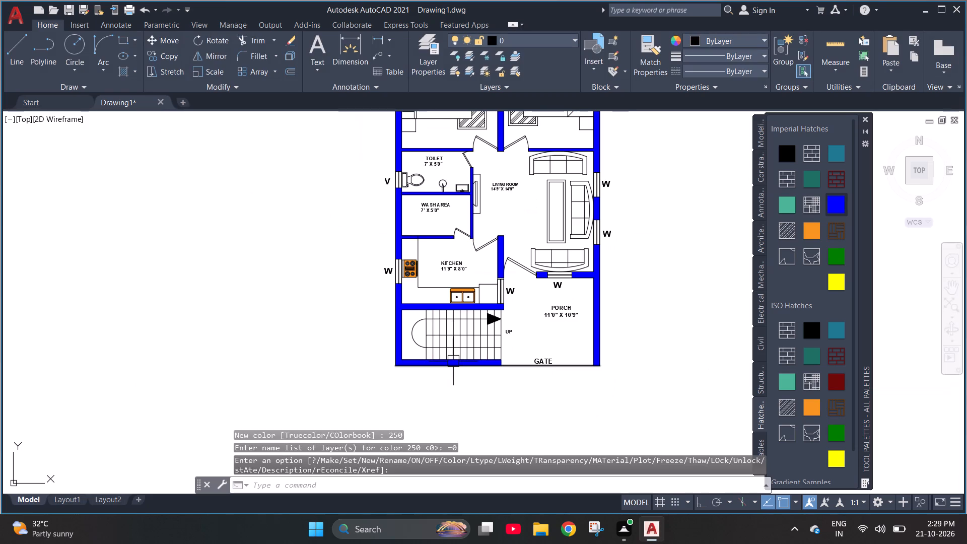
pyautogui.press('Escape')
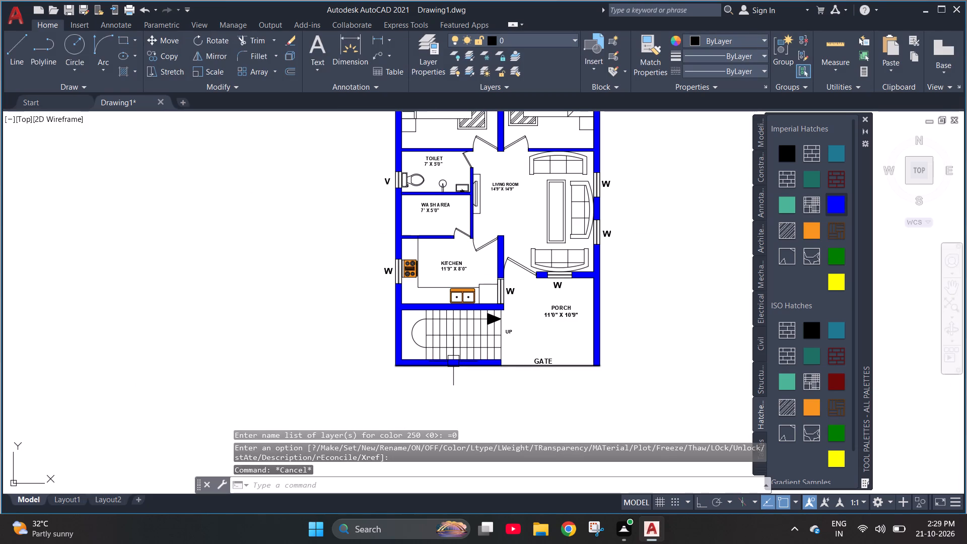
# Set the PORCH label's text height to 11" and widen its text frame so the dimensions fit on one line.
pyautogui.scroll(-1, 420, 365)
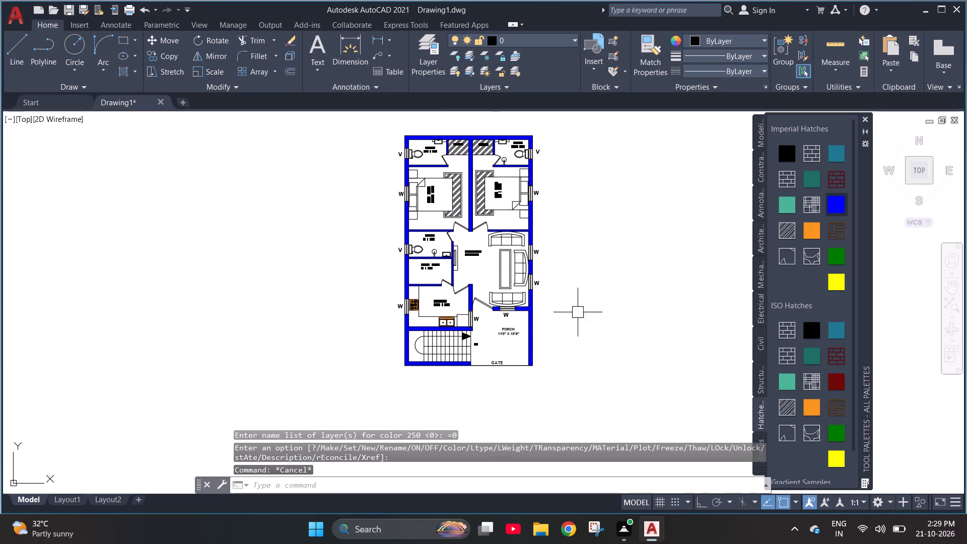
pyautogui.scroll(4, 515, 332)
pyautogui.doubleClick(468, 320)
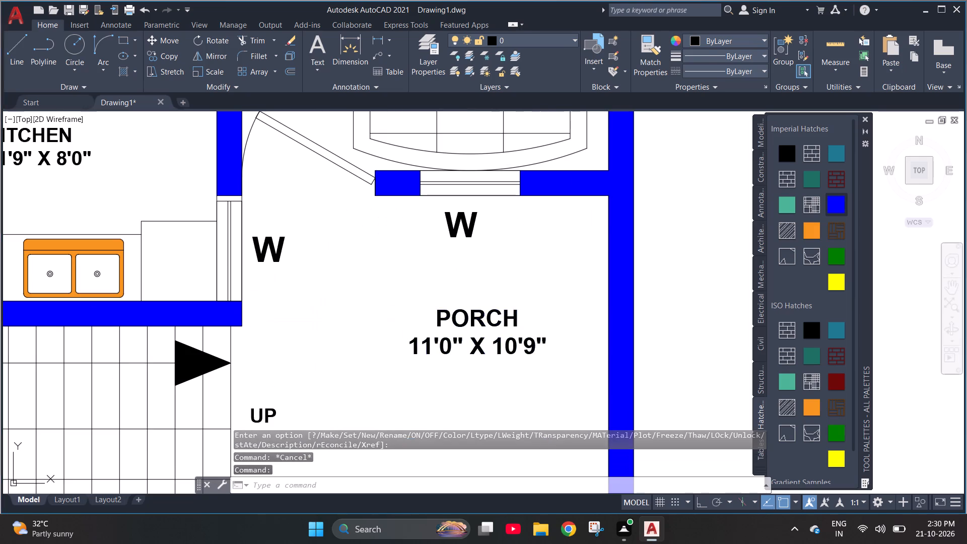
pyautogui.hotkey('ctrl', 'a')
pyautogui.click(141, 50)
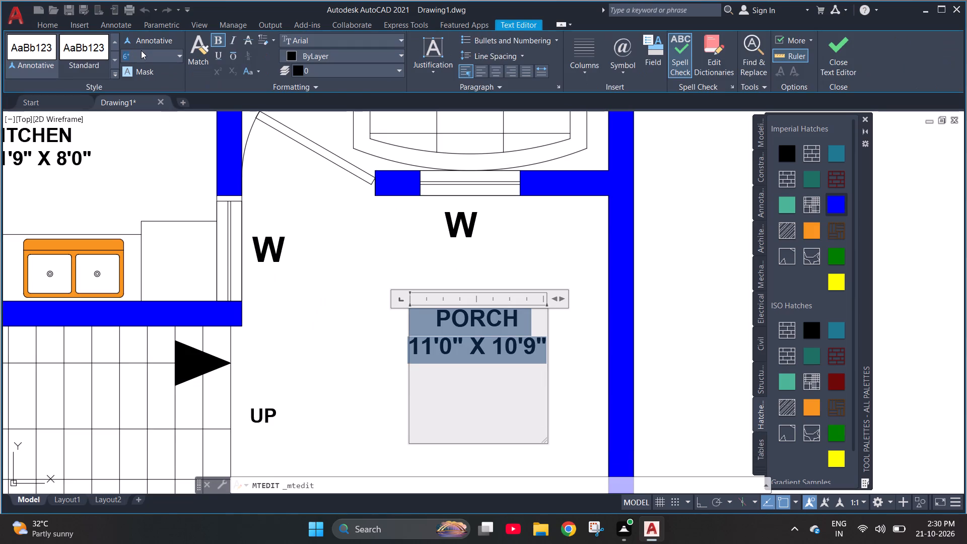
pyautogui.write('11"')
pyautogui.press('Return')
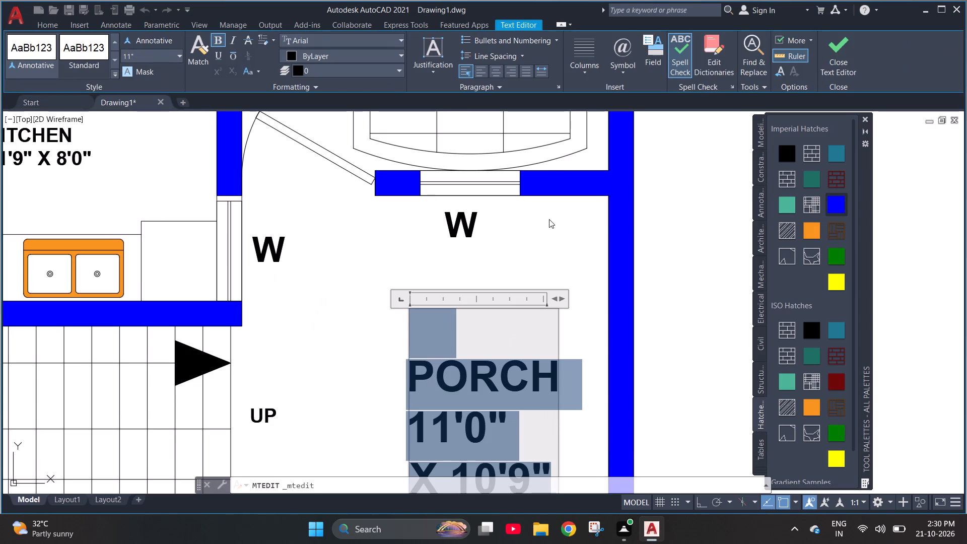
pyautogui.scroll(-2, 319, 295)
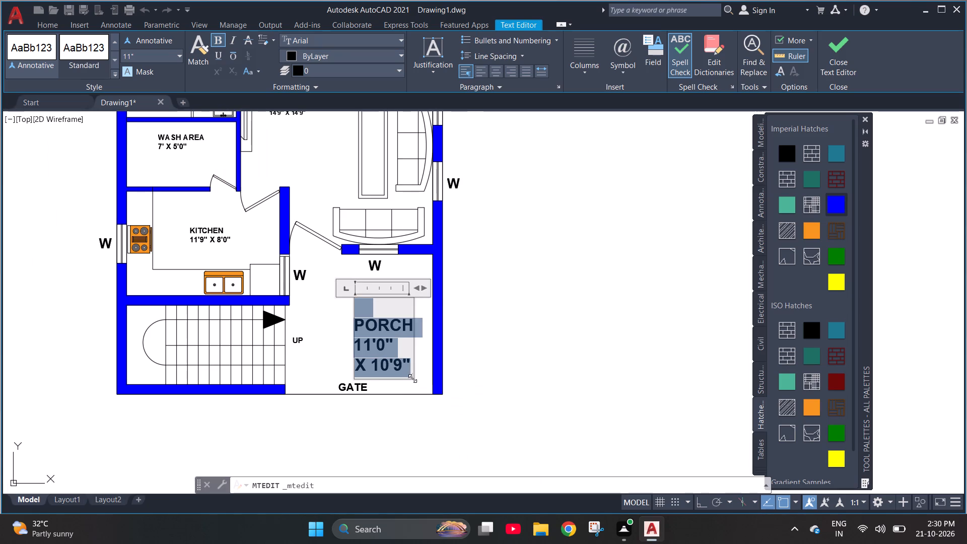
pyautogui.moveTo(412, 378); pyautogui.dragTo(493, 399)
pyautogui.click(329, 293)
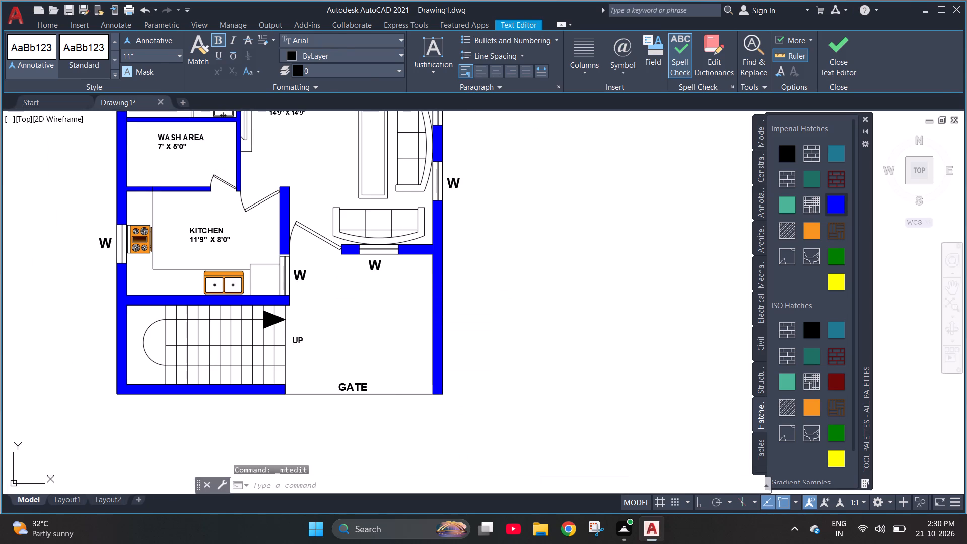
# Move the enlarged PORCH label away from the outer wall so it sits centred inside the porch.
pyautogui.click(409, 311)
pyautogui.click(357, 299)
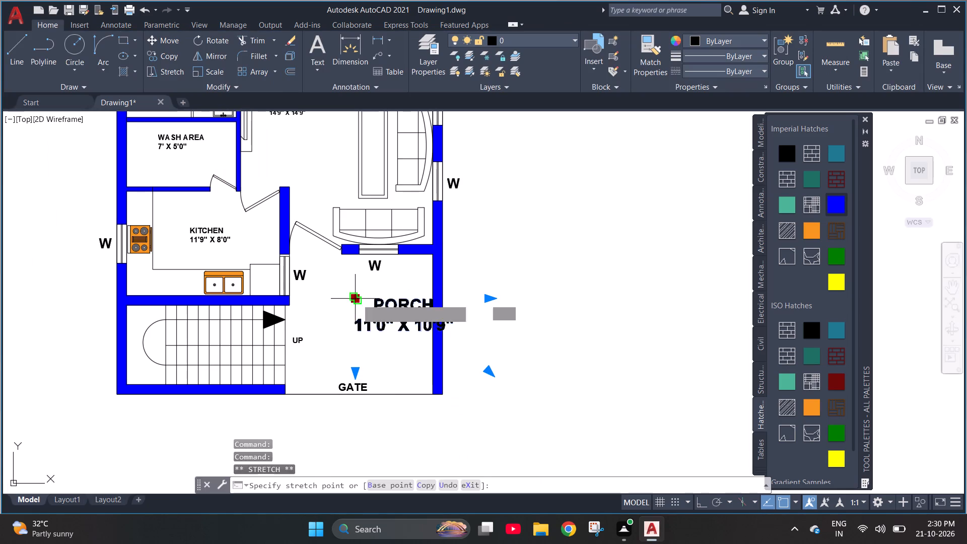
pyautogui.click(333, 296)
pyautogui.click(333, 295)
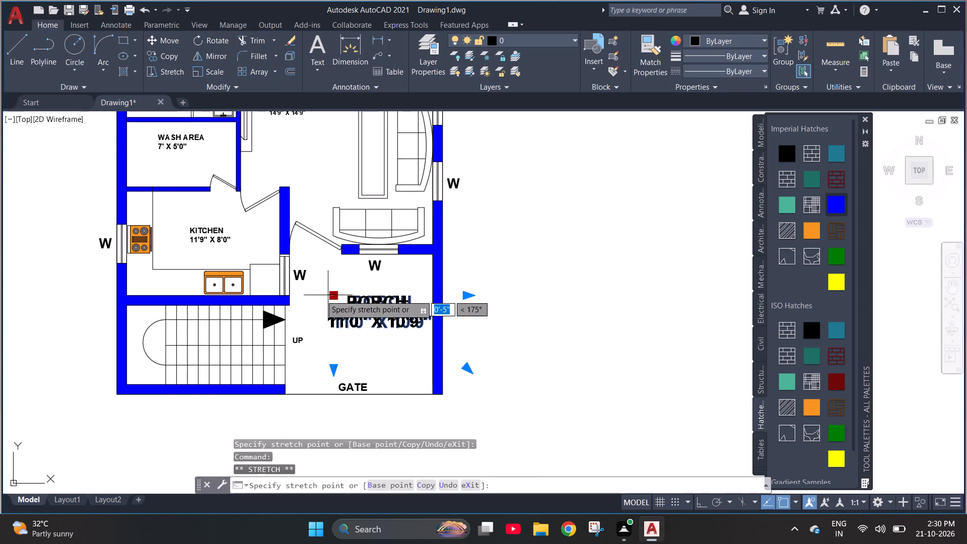
pyautogui.click(317, 295)
pyautogui.press('`')
pyautogui.press('Escape')
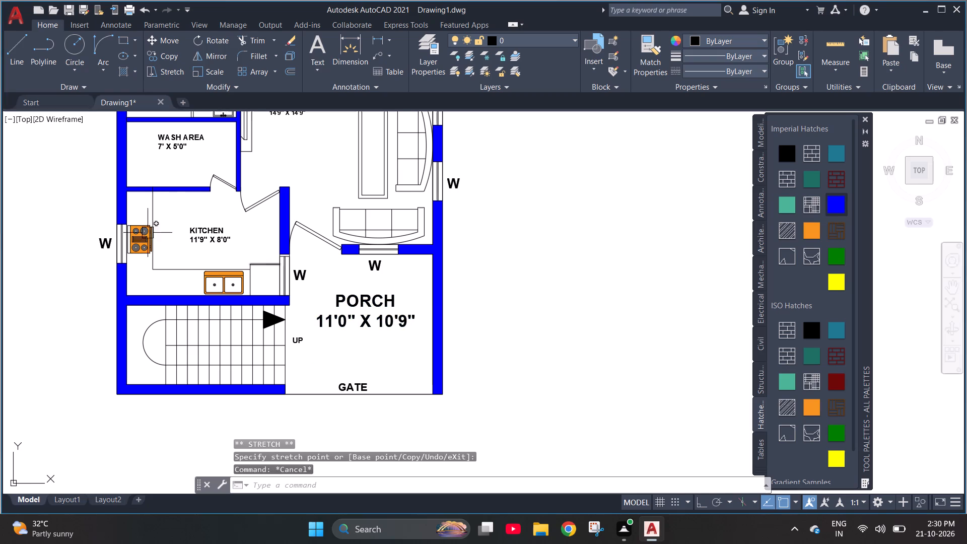
# Set the KITCHEN label's text height to 7", including its dimensions line.
pyautogui.click(199, 238)
pyautogui.doubleClick(200, 237)
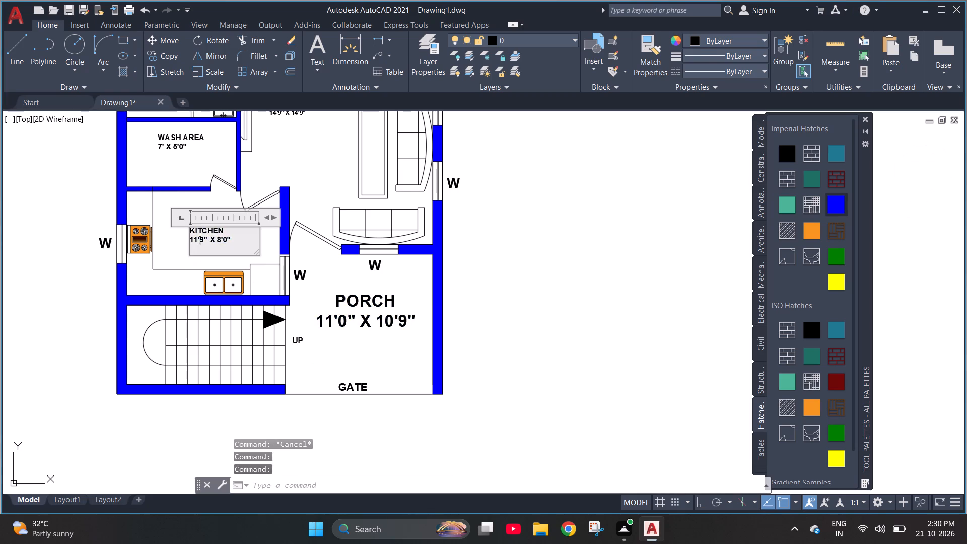
pyautogui.hotkey('ctrl', 'a')
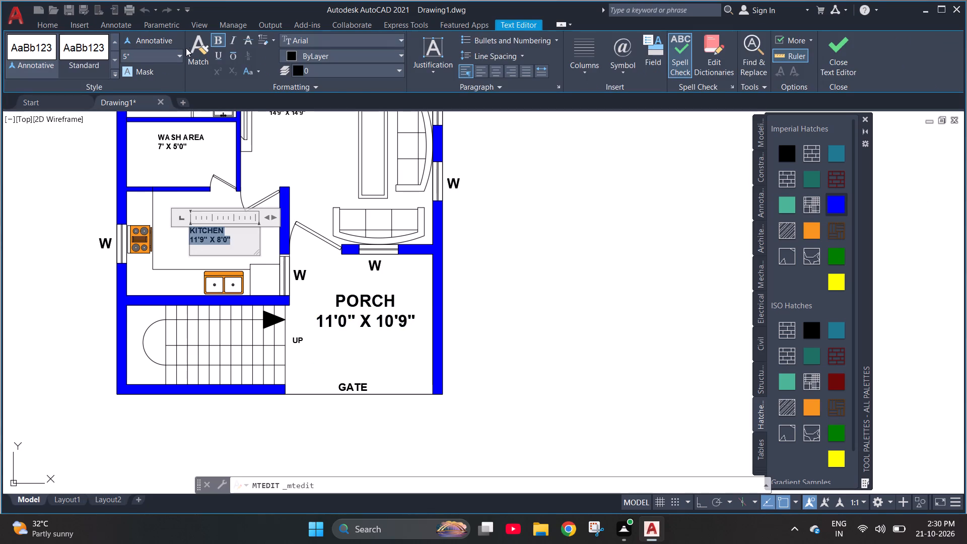
pyautogui.click(150, 61)
pyautogui.write('7"')
pyautogui.press('Return')
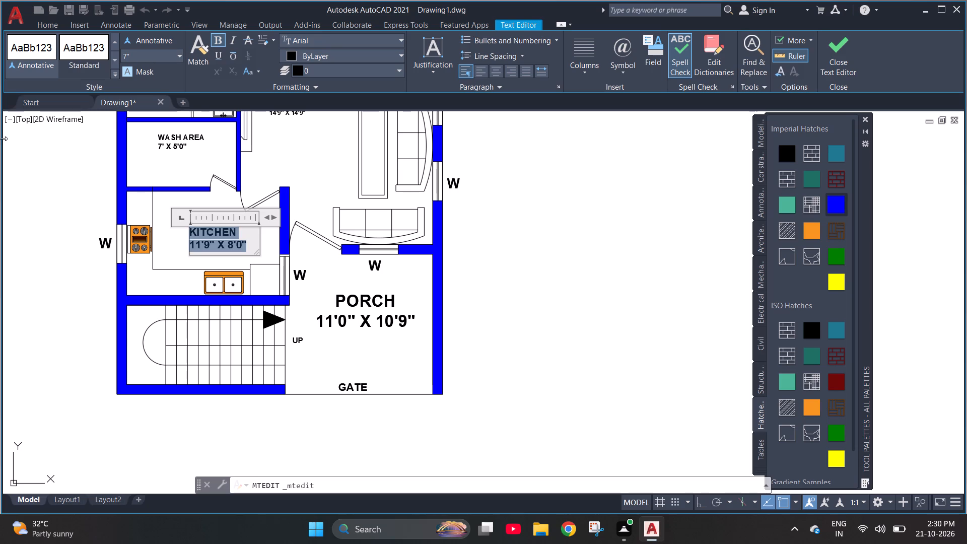
pyautogui.click(176, 236)
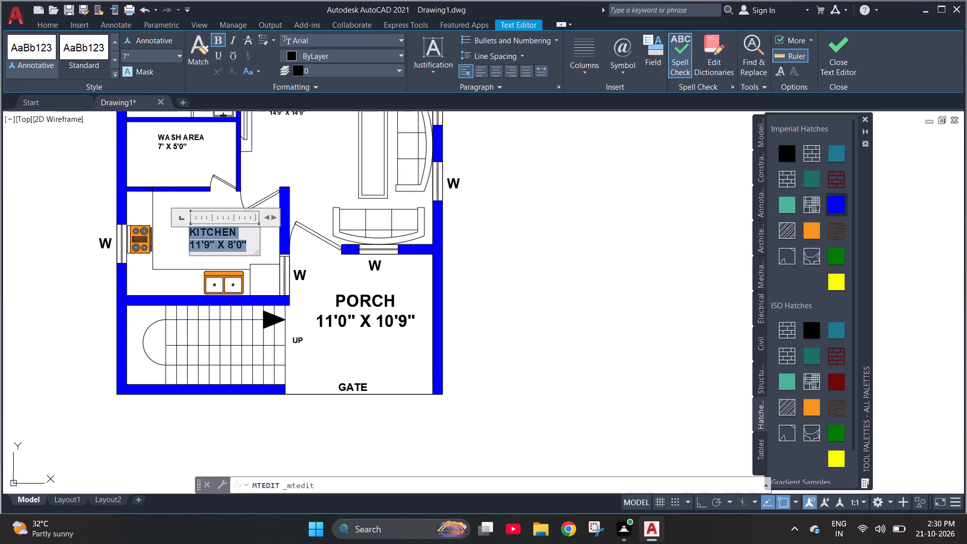
# Set the WASH AREA label's text height to 9" and widen its frame to about 7'-10" so the name fits on one line.
pyautogui.scroll(2, 145, 129)
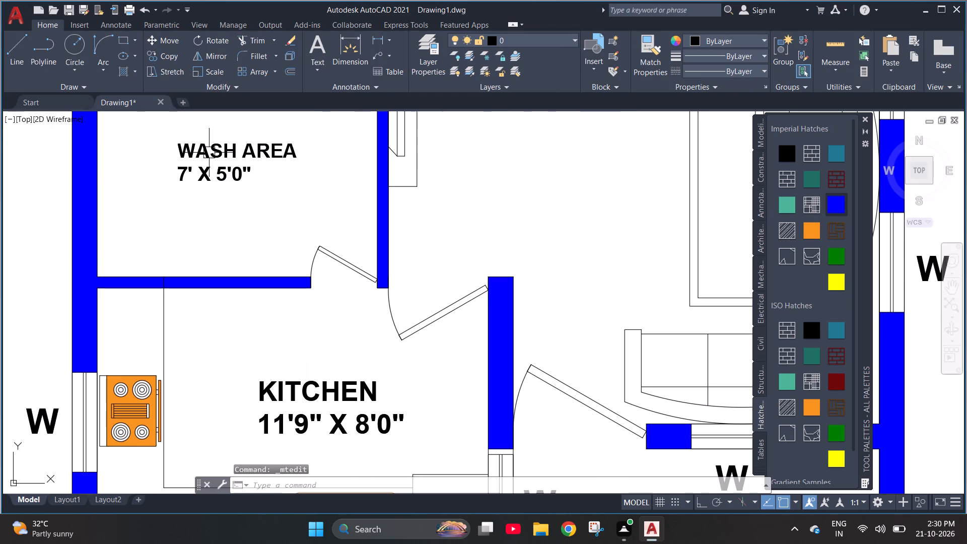
pyautogui.doubleClick(209, 153)
pyautogui.hotkey('ctrl', 'a')
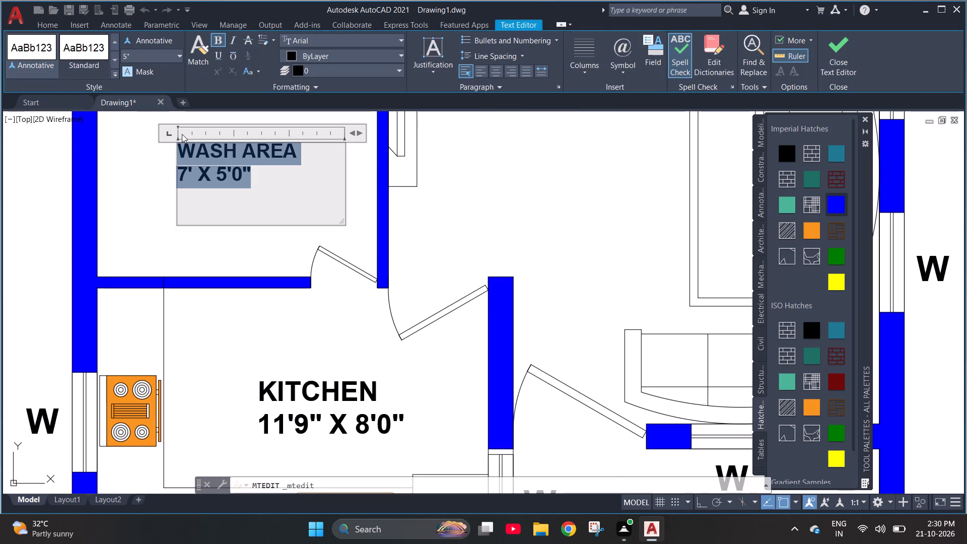
pyautogui.click(154, 55)
pyautogui.write('9"')
pyautogui.press('Return')
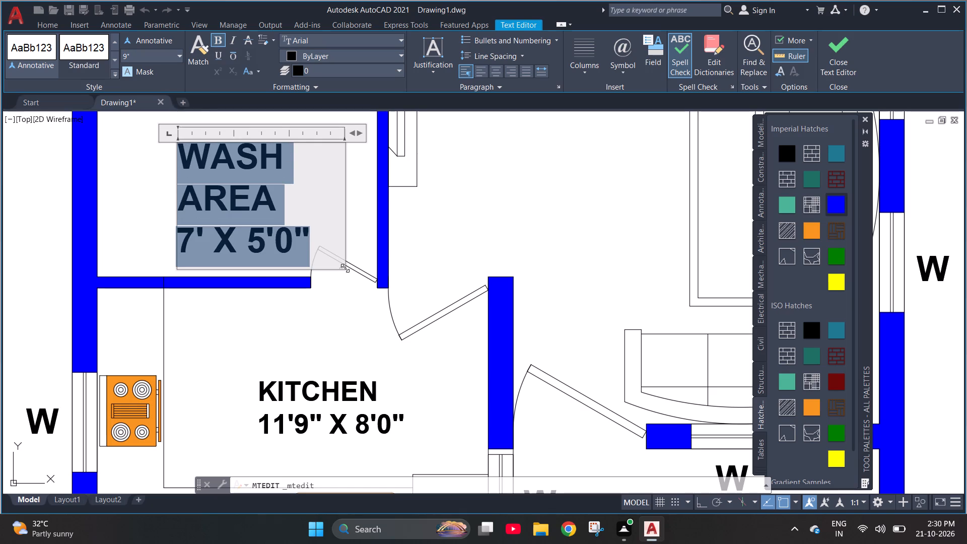
pyautogui.moveTo(345, 268); pyautogui.dragTo(440, 270)
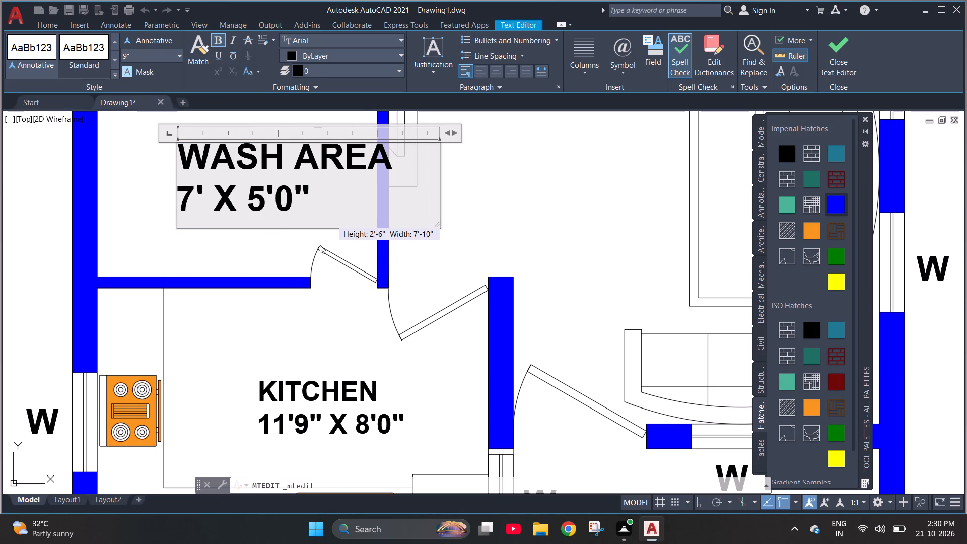
pyautogui.click(133, 178)
# Move the WASH AREA label off the inner wall so it sits inside the wash area.
pyautogui.click(238, 156)
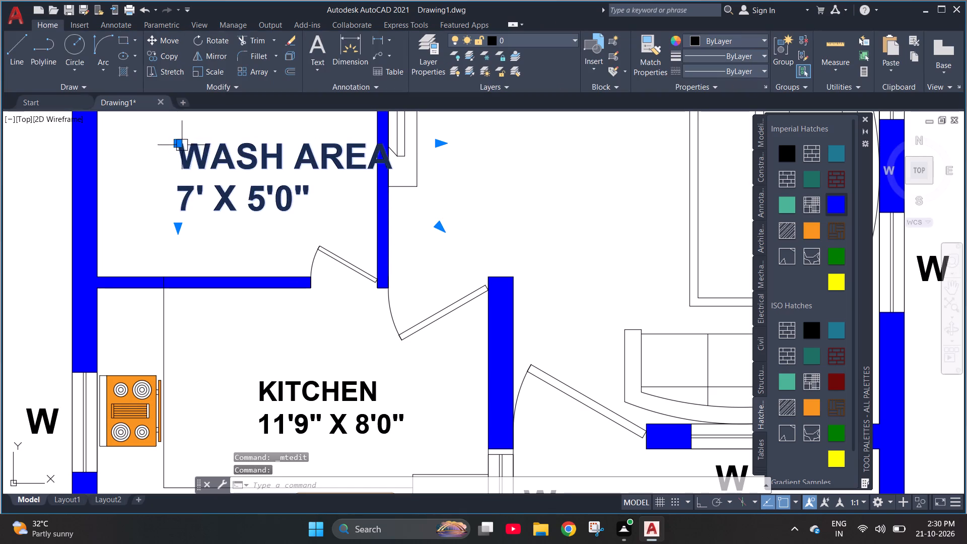
pyautogui.click(177, 145)
pyautogui.click(133, 137)
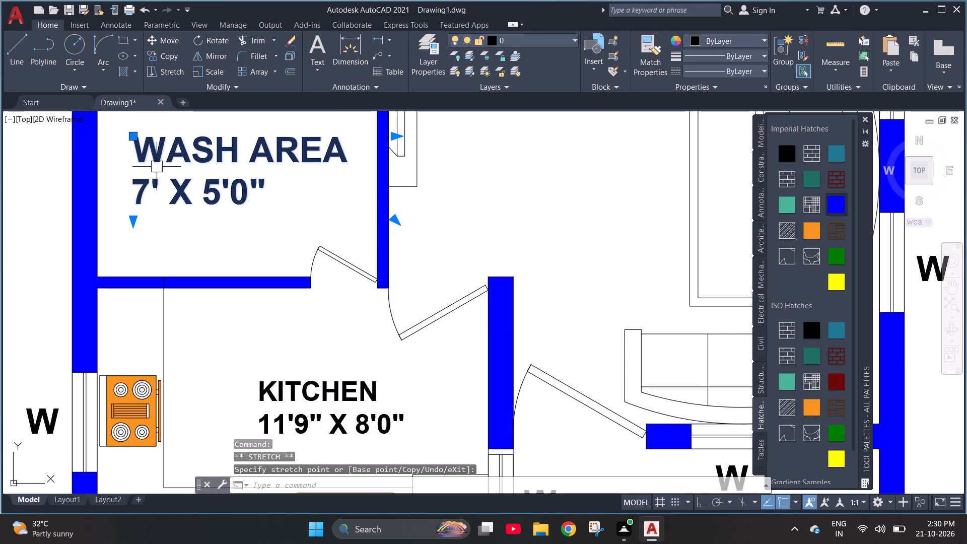
pyautogui.press('Escape')
# Set the LIVING ROOM label's text height to 9" and enlarge its frame so the name and dimensions each fit on one line.
pyautogui.scroll(-3, 150, 175)
pyautogui.scroll(-1, 180, 228)
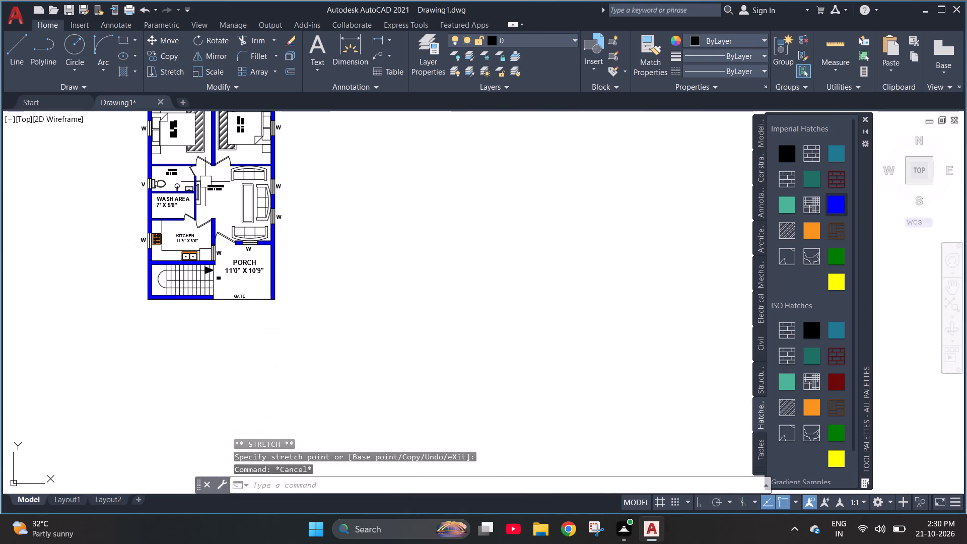
pyautogui.scroll(1, 210, 172)
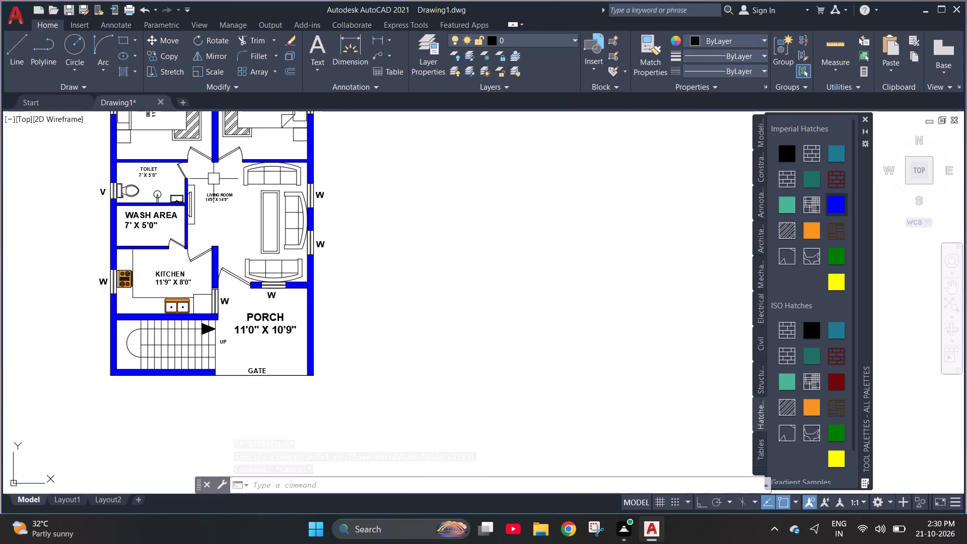
pyautogui.scroll(3, 214, 179)
pyautogui.click(198, 259)
pyautogui.doubleClick(200, 253)
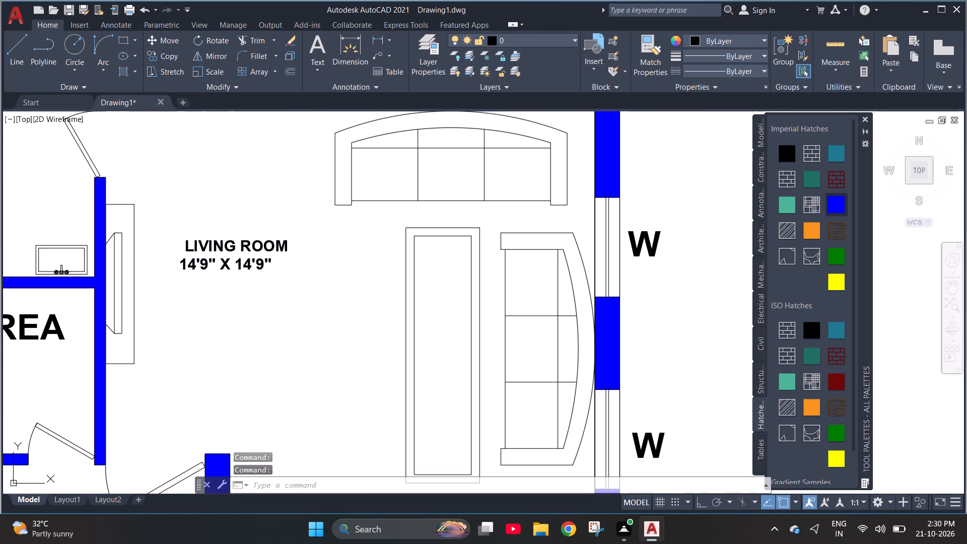
pyautogui.hotkey('ctrl', 'a')
pyautogui.click(140, 62)
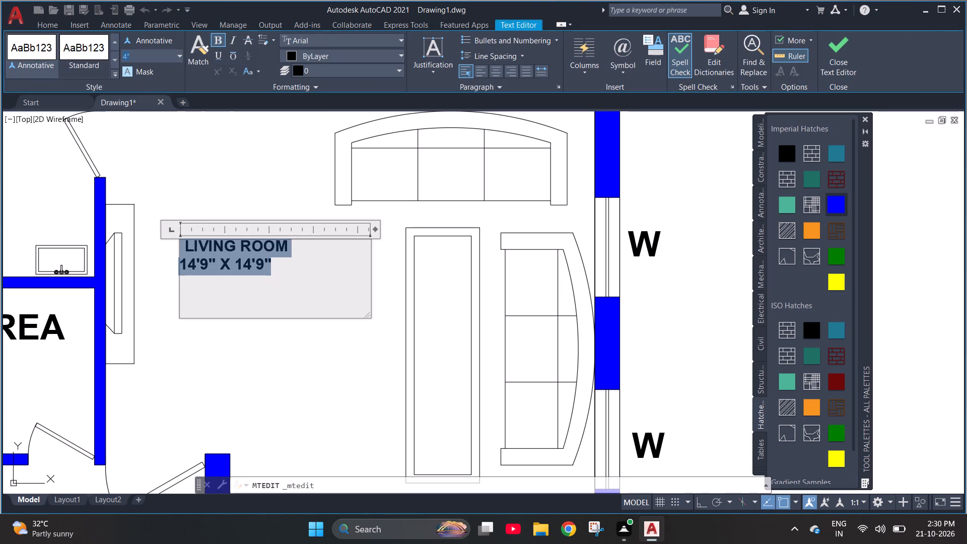
pyautogui.write('9"')
pyautogui.press('Return')
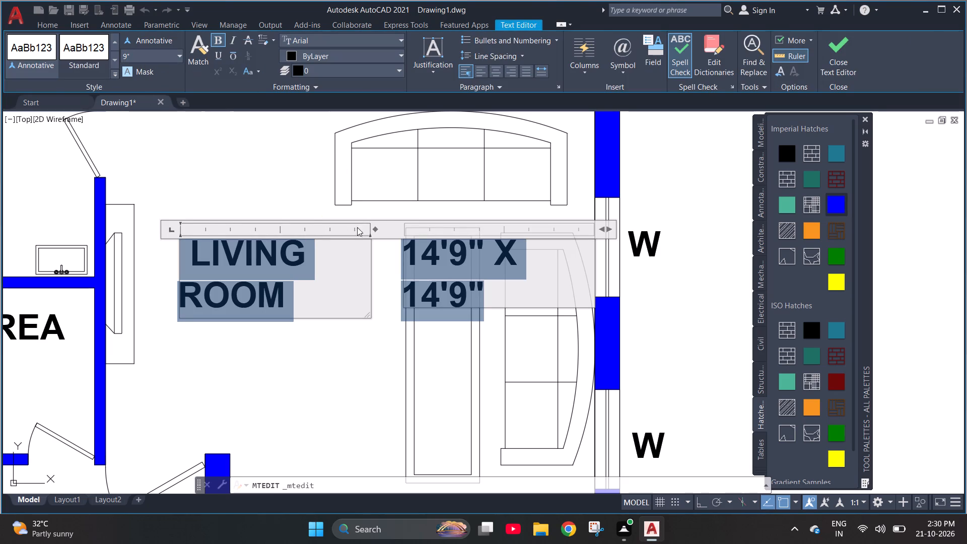
pyautogui.moveTo(370, 316); pyautogui.dragTo(419, 407)
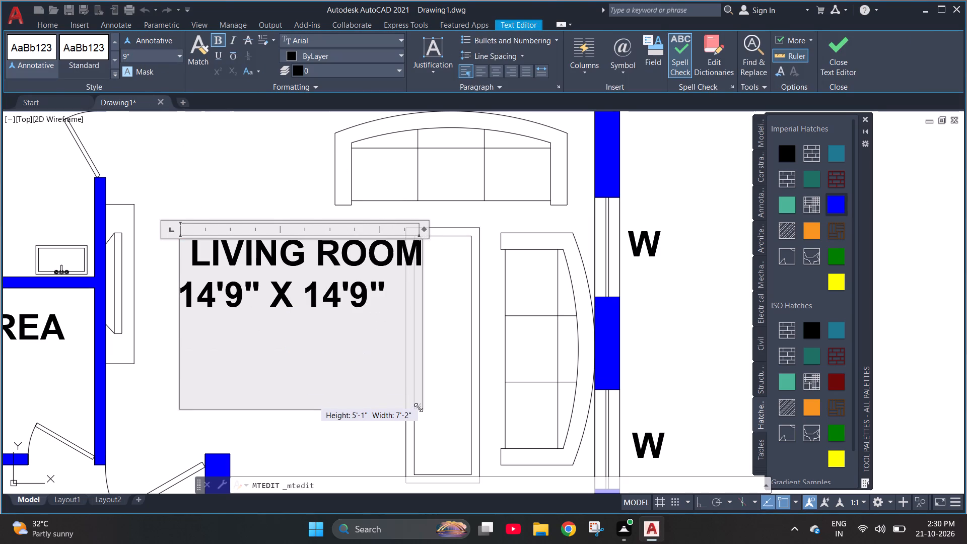
pyautogui.moveTo(419, 407); pyautogui.dragTo(418, 407)
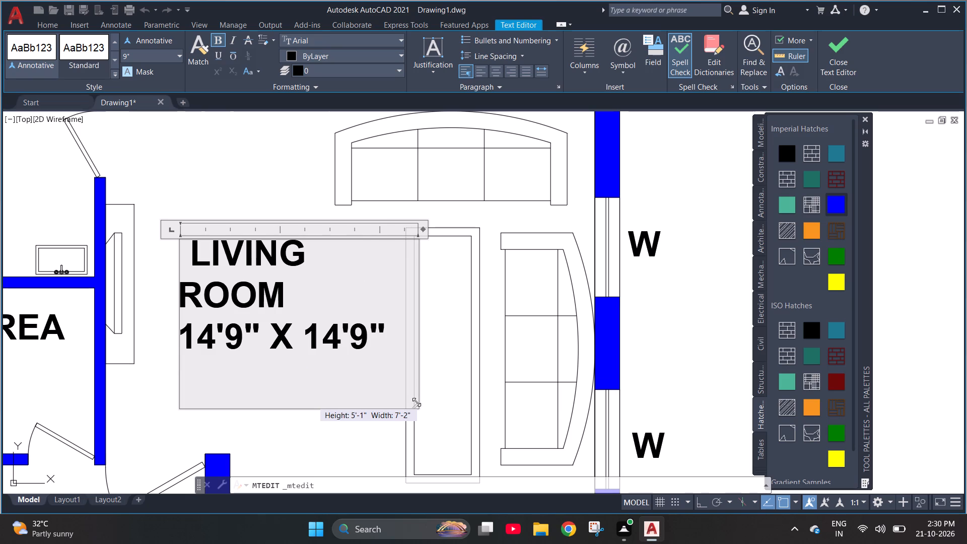
pyautogui.moveTo(419, 407); pyautogui.dragTo(430, 424)
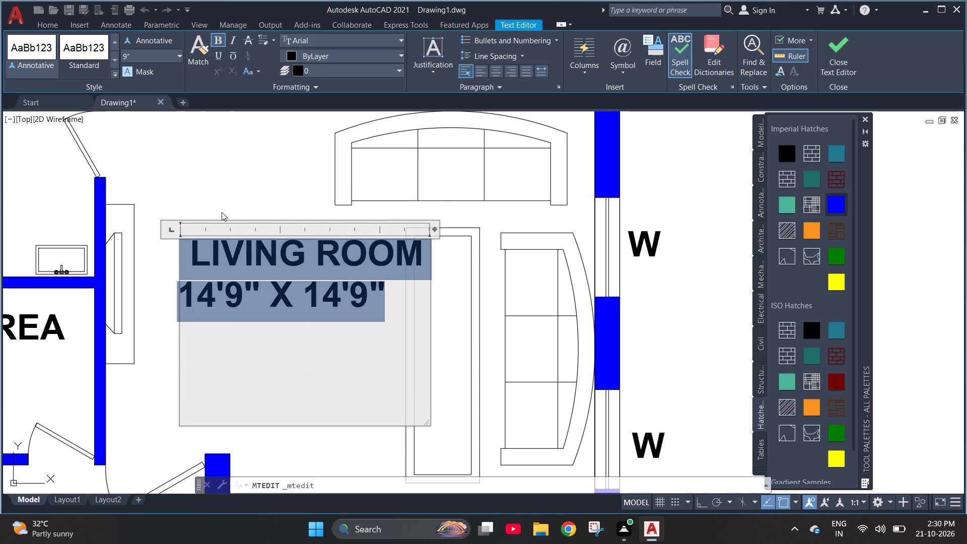
pyautogui.click(215, 201)
# Move the LIVING ROOM label clear of the centre table, into the open floor beside it.
pyautogui.click(217, 268)
pyautogui.click(179, 240)
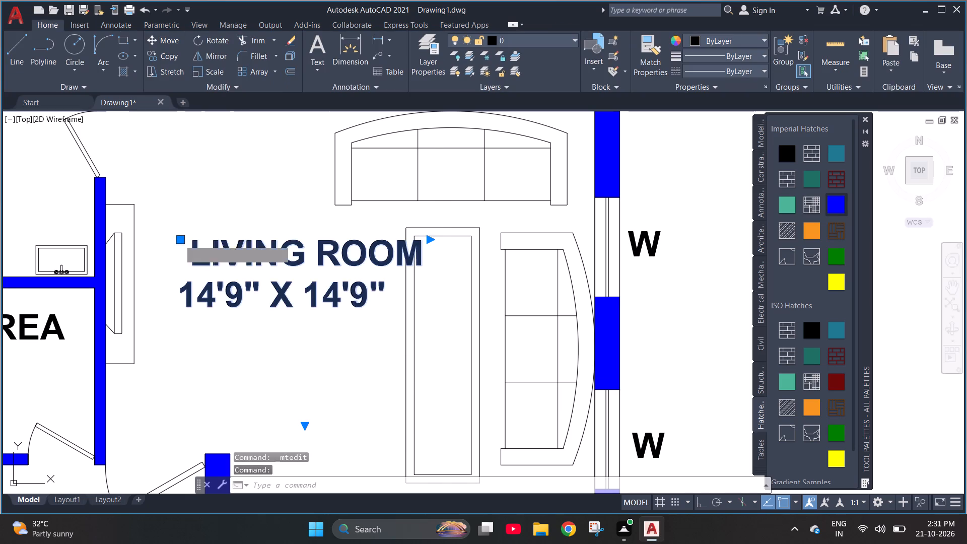
pyautogui.click(151, 229)
pyautogui.press('Escape')
# Set the text height of the TOILET label above the wash area to 7", including its dimensions line.
pyautogui.scroll(-1, 240, 238)
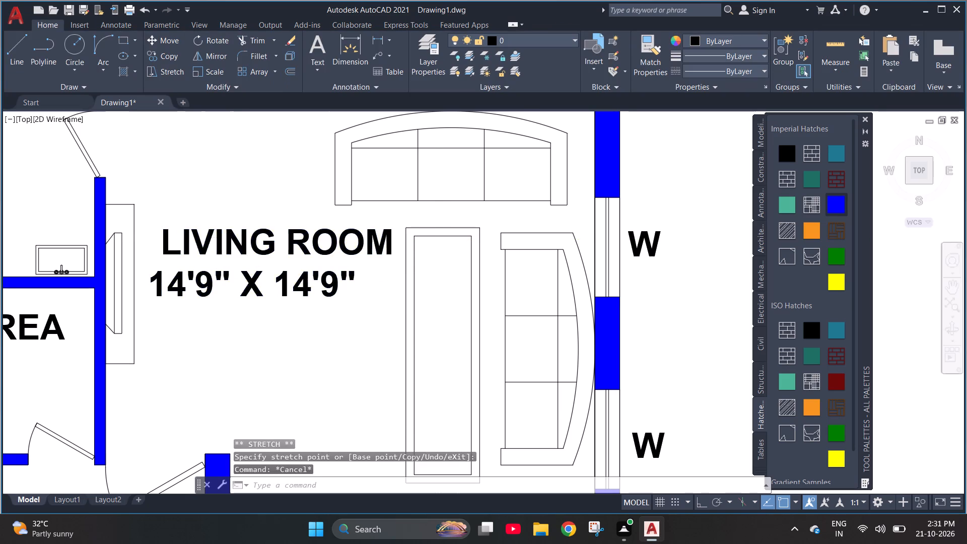
pyautogui.scroll(-1, 240, 238)
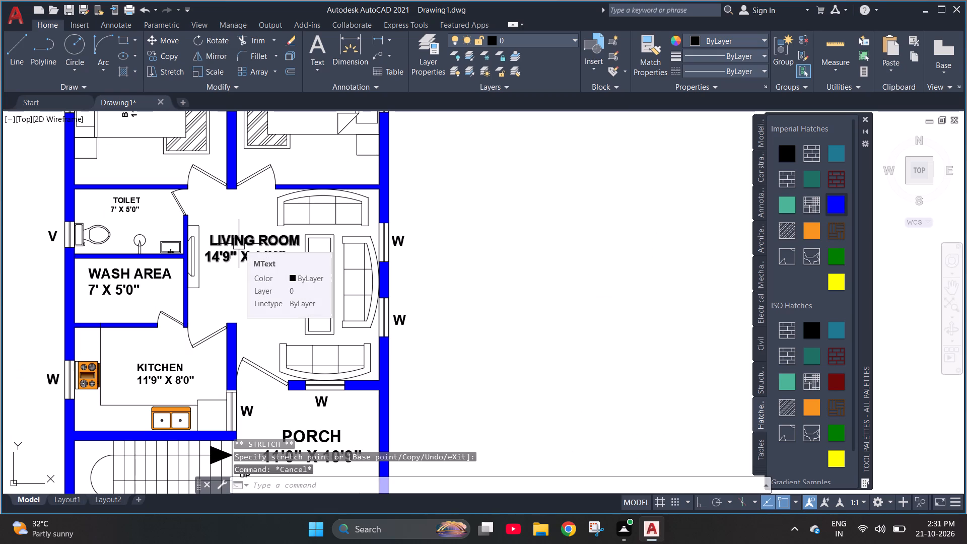
pyautogui.scroll(-1, 239, 244)
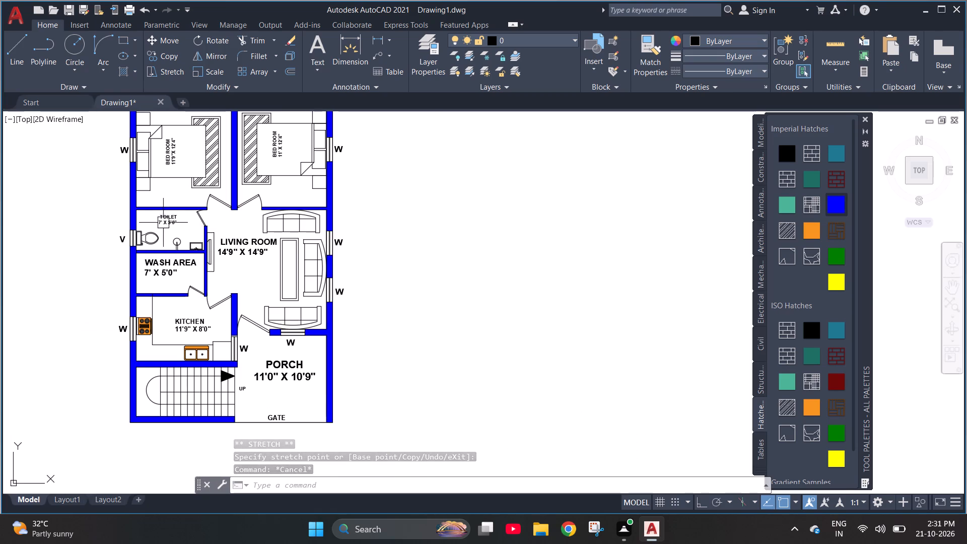
pyautogui.scroll(3, 161, 223)
pyautogui.doubleClick(176, 231)
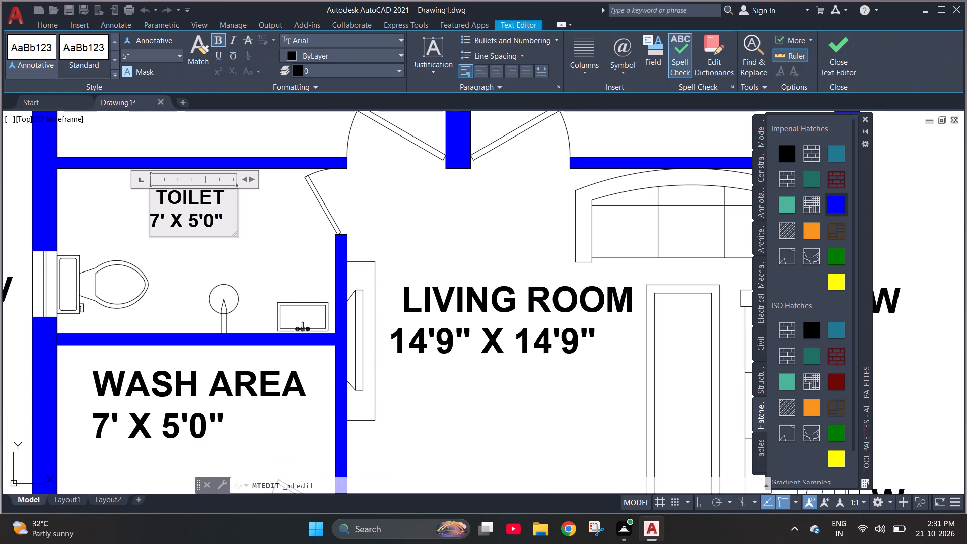
pyautogui.hotkey('ctrl', 'a')
pyautogui.click(146, 62)
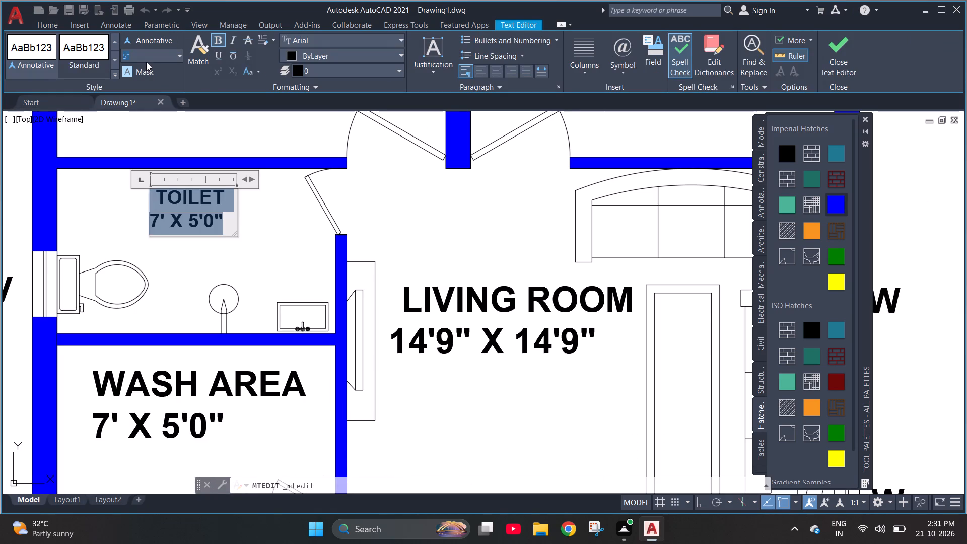
pyautogui.write('7"')
pyautogui.press('Return')
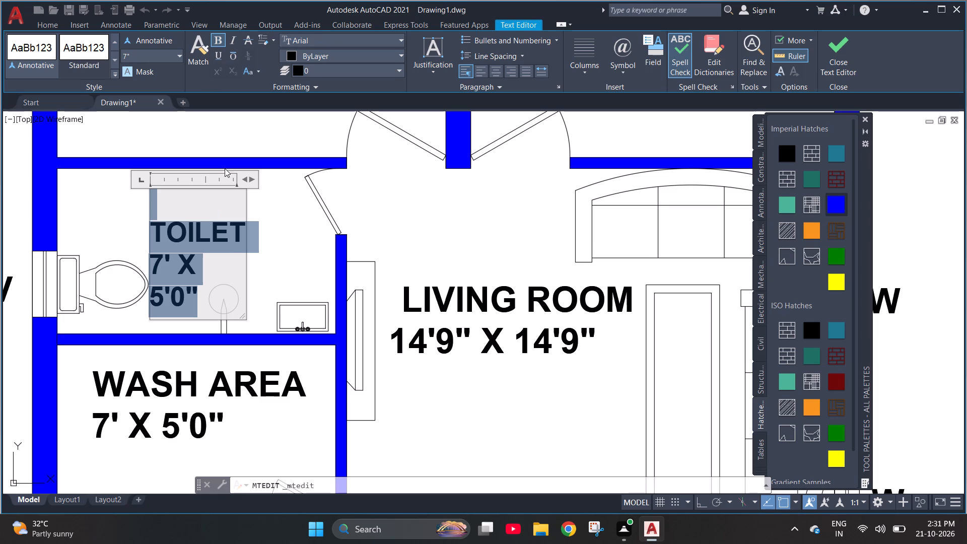
# Remove the blank first line from that TOILET label and widen its frame so the dimensions fit on one line.
pyautogui.click(185, 213)
pyautogui.press('BackSpace')
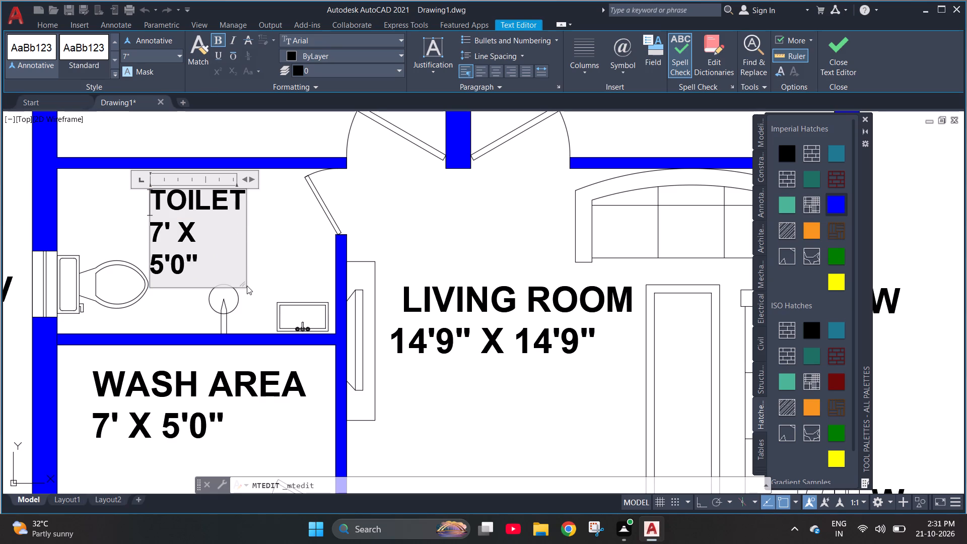
pyautogui.moveTo(245, 286); pyautogui.dragTo(335, 288)
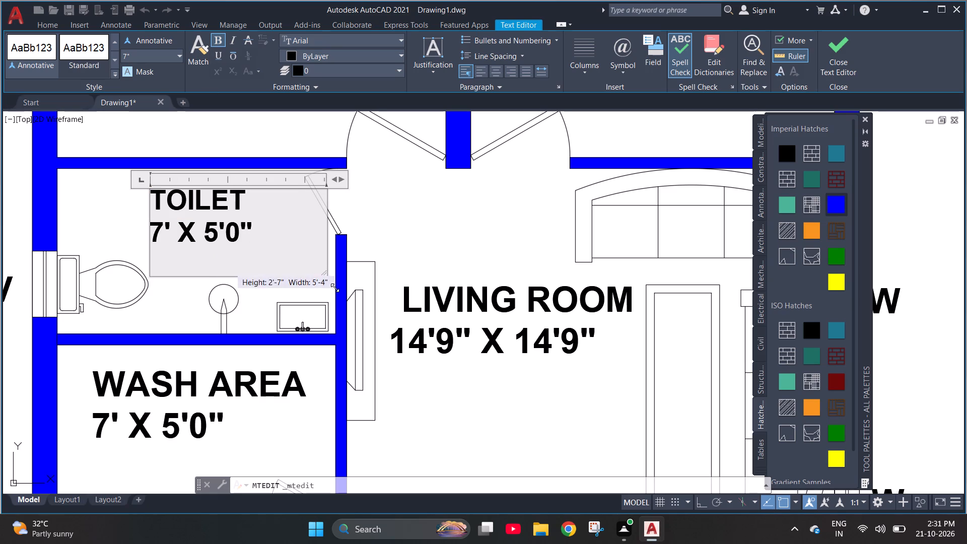
pyautogui.moveTo(335, 288); pyautogui.dragTo(335, 288)
pyautogui.click(94, 225)
# Examine the room labels across the whole floor plan, from the bedrooms, toilets and dressing areas to the porch, comparing their sizes.
pyautogui.scroll(-4, 200, 291)
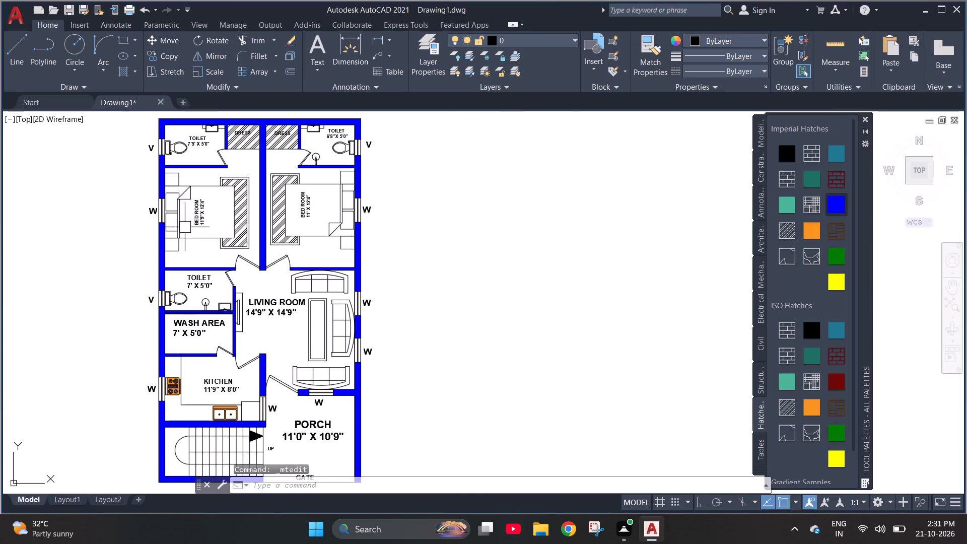
pyautogui.scroll(4, 193, 217)
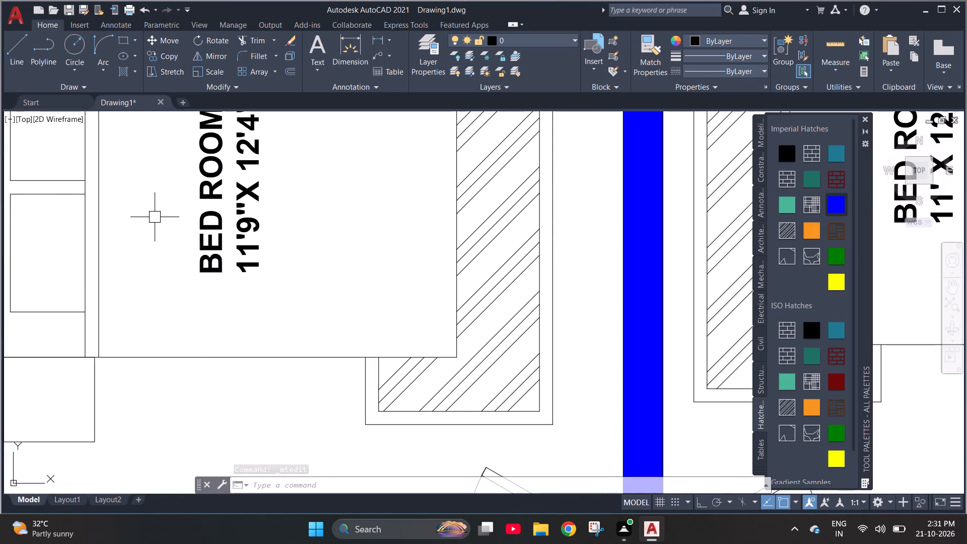
pyautogui.scroll(-2, 155, 217)
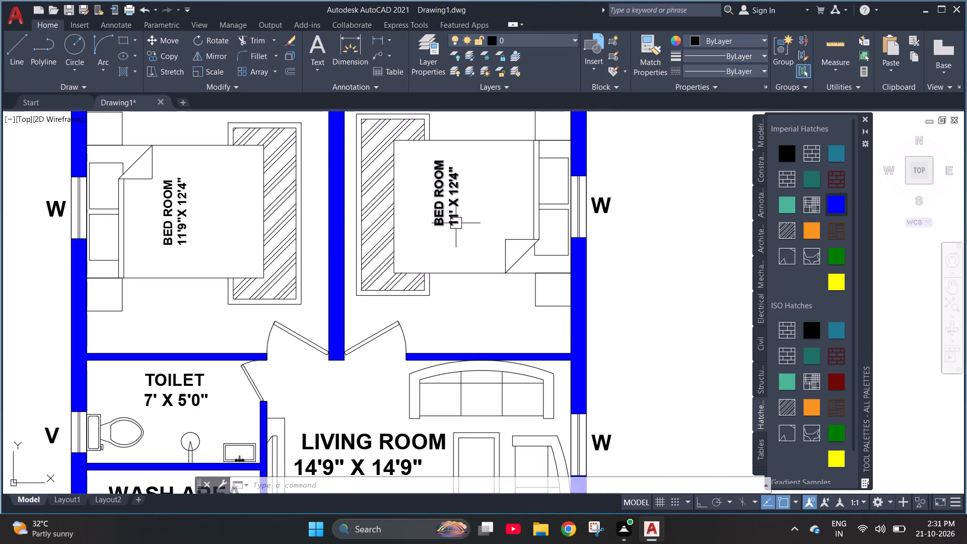
pyautogui.scroll(-2, 266, 254)
pyautogui.scroll(1, 221, 173)
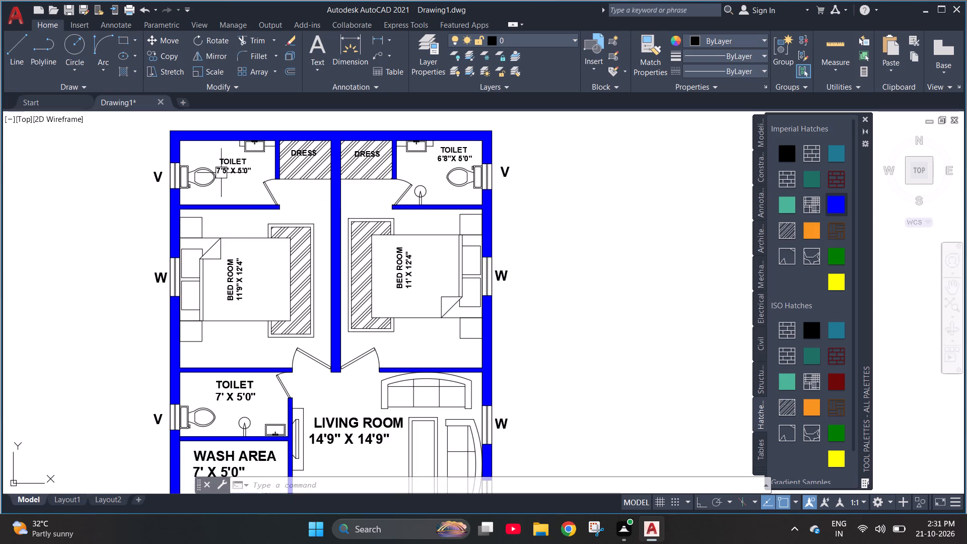
pyautogui.scroll(1, 221, 173)
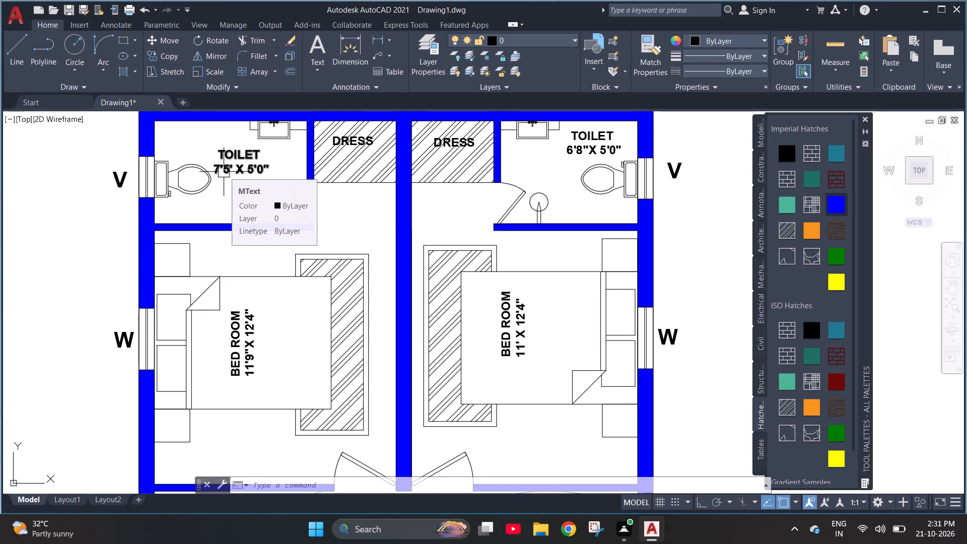
pyautogui.scroll(-3, 224, 172)
pyautogui.press('Escape')
pyautogui.press('Escape')
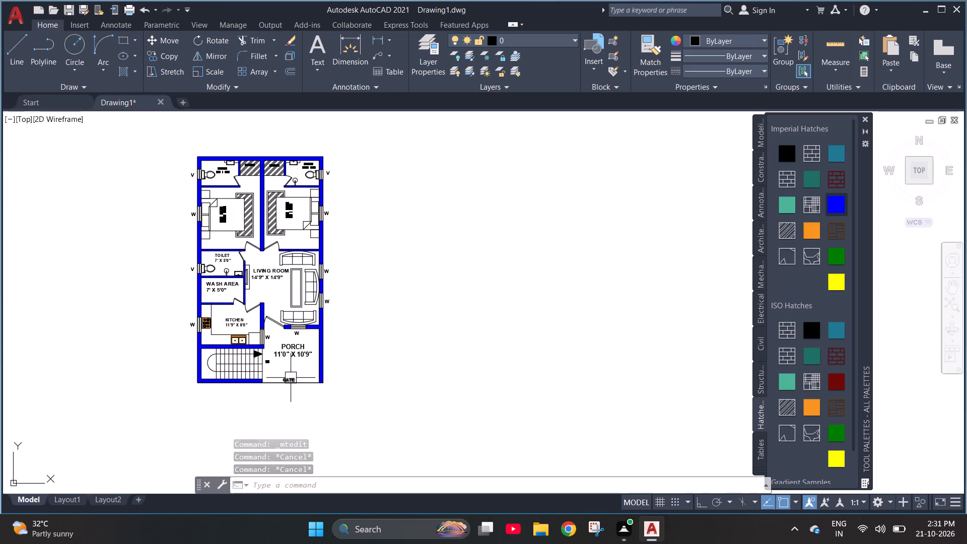
pyautogui.scroll(2, 291, 378)
pyautogui.scroll(-1, 291, 378)
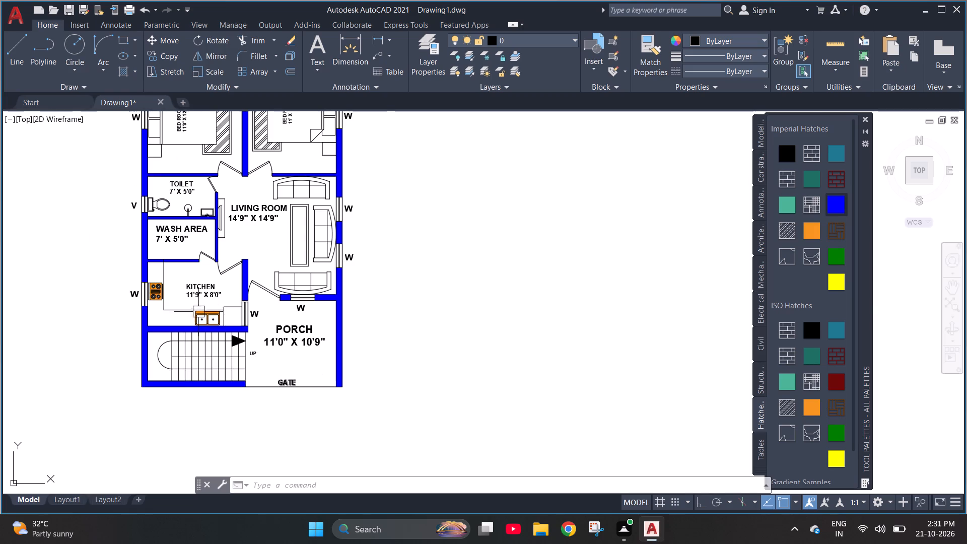
pyautogui.scroll(4, 185, 295)
pyautogui.scroll(-3, 189, 295)
pyautogui.scroll(-2, 243, 213)
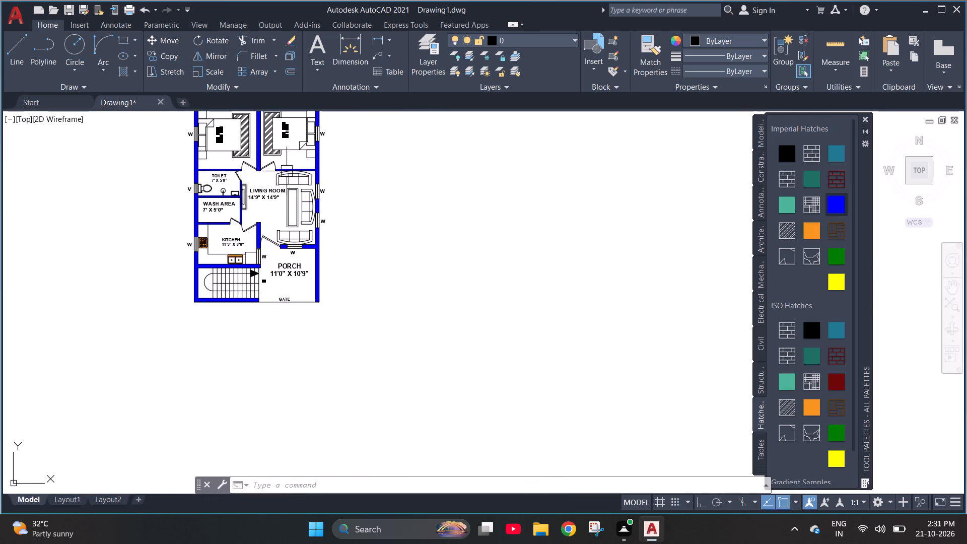
pyautogui.scroll(-1, 267, 222)
pyautogui.scroll(4, 273, 141)
pyautogui.scroll(-1, 280, 256)
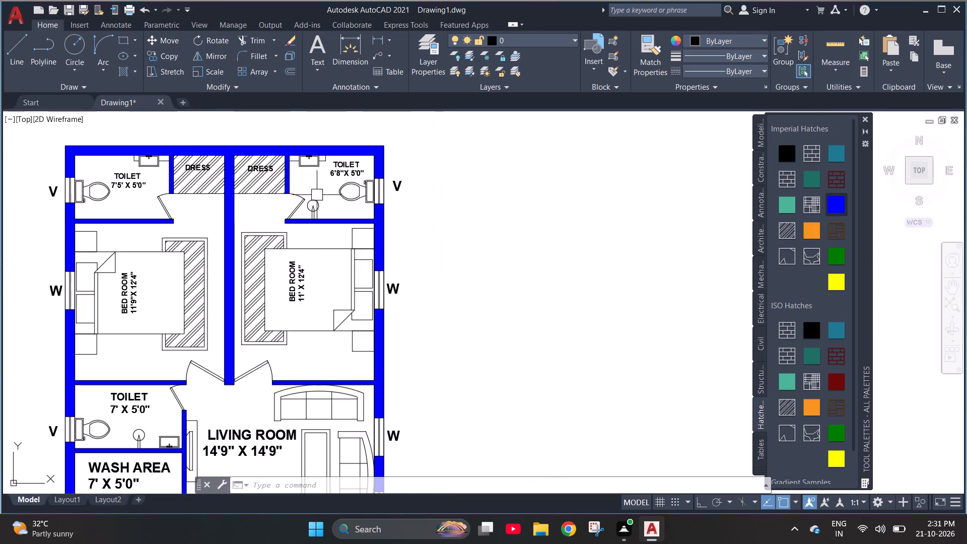
pyautogui.scroll(3, 364, 154)
pyautogui.scroll(-2, 364, 192)
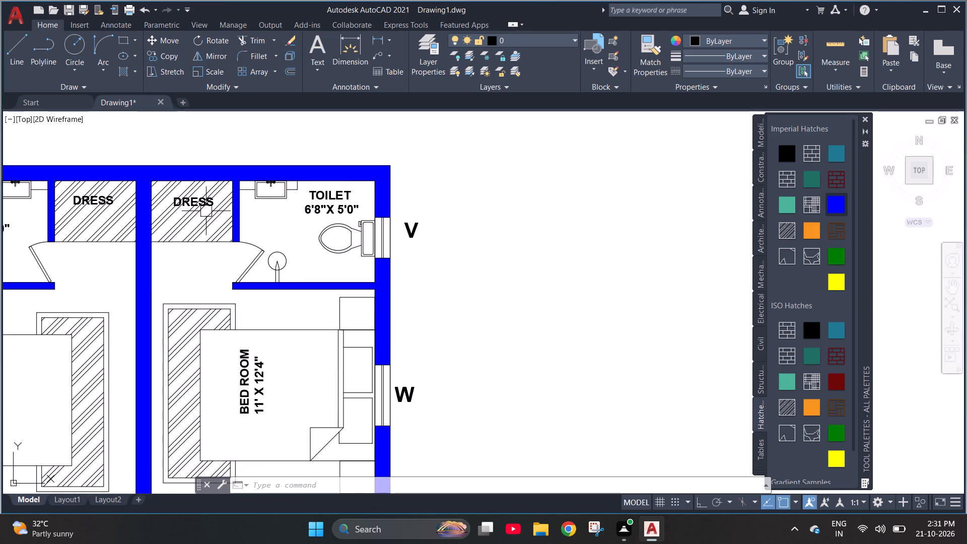
# Set the 7'5' X 5'0" TOILET label to 7" text height and widen its frame so the dimensions fit on one line.
pyautogui.scroll(-1, 331, 217)
pyautogui.scroll(3, 88, 219)
pyautogui.click(155, 198)
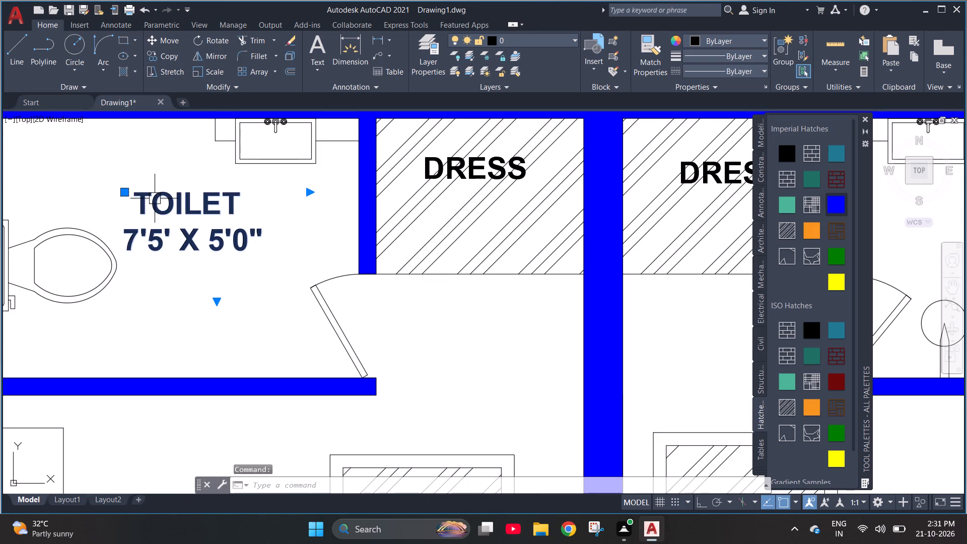
pyautogui.doubleClick(155, 198)
pyautogui.hotkey('ctrl', 'a')
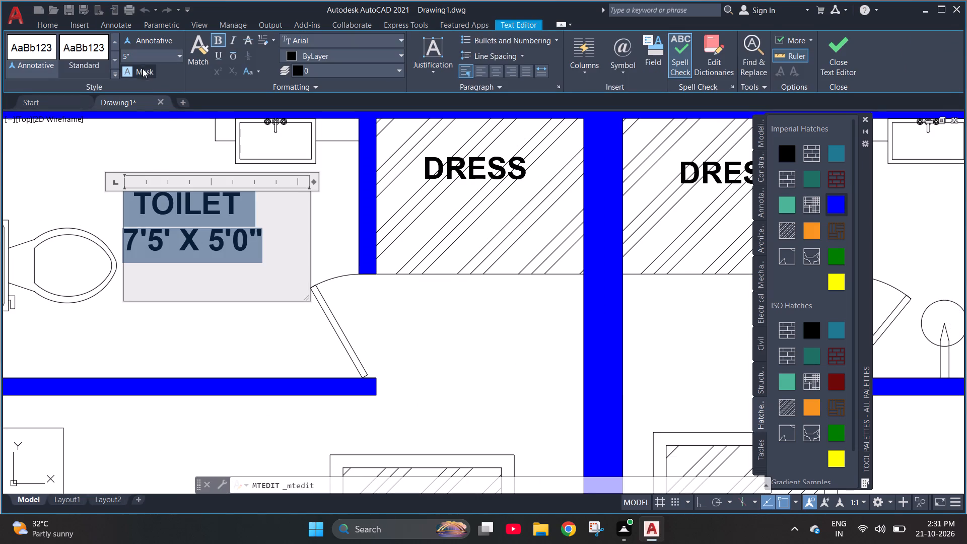
pyautogui.click(141, 61)
pyautogui.write('7"')
pyautogui.press('Return')
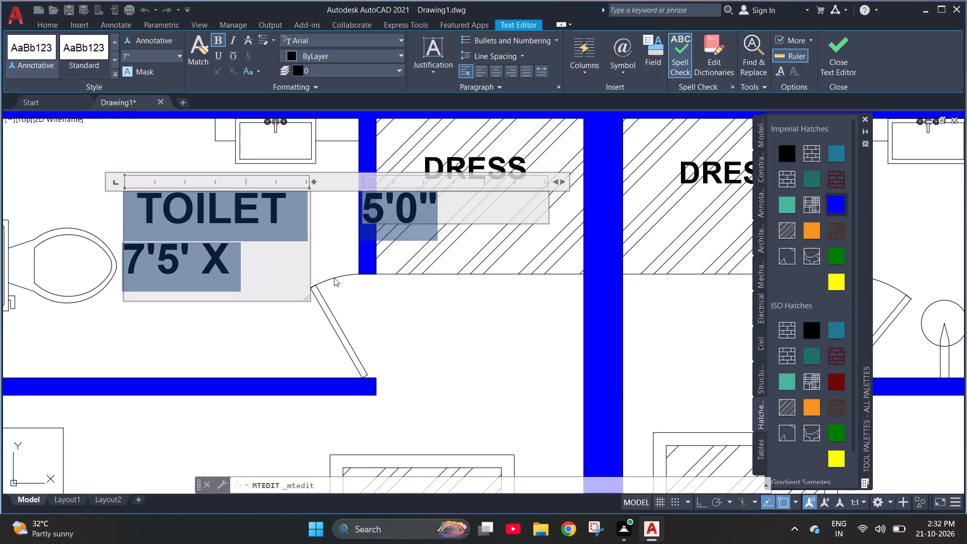
pyautogui.moveTo(309, 301); pyautogui.dragTo(333, 344)
pyautogui.click(70, 160)
# Set the 11'9"X 12'4" BED ROOM label to 8" text height and widen its frame so each line stays unbroken.
pyautogui.scroll(-2, 276, 243)
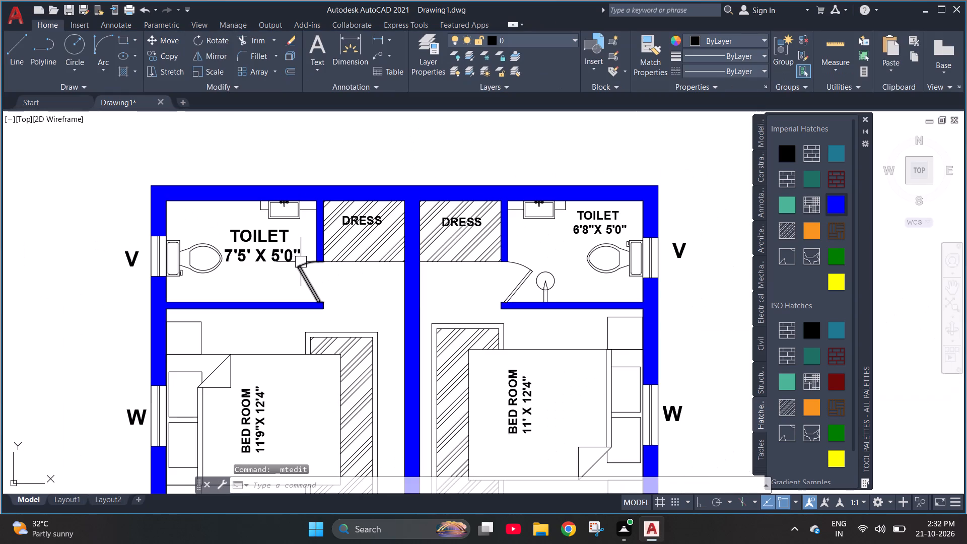
pyautogui.scroll(-1, 306, 261)
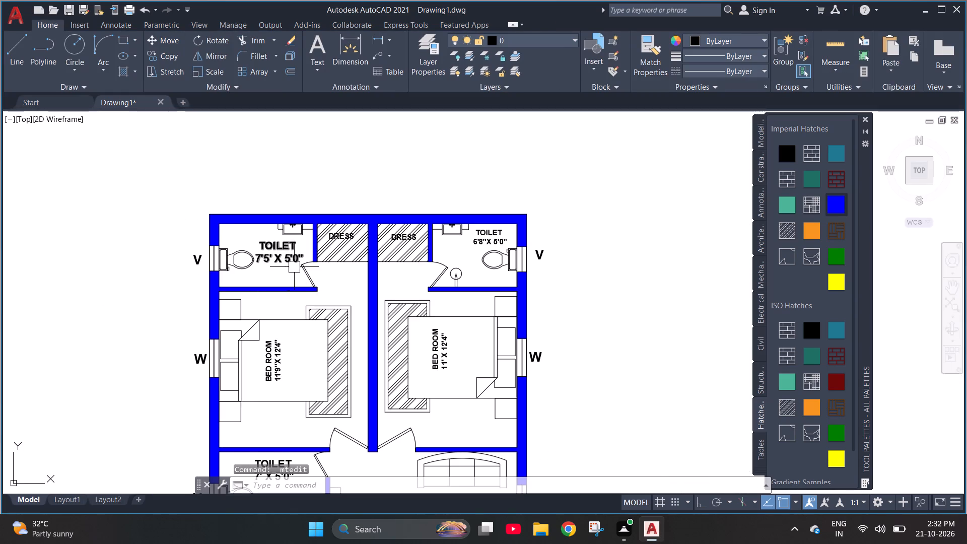
pyautogui.scroll(-1, 297, 328)
pyautogui.scroll(2, 276, 401)
pyautogui.doubleClick(296, 248)
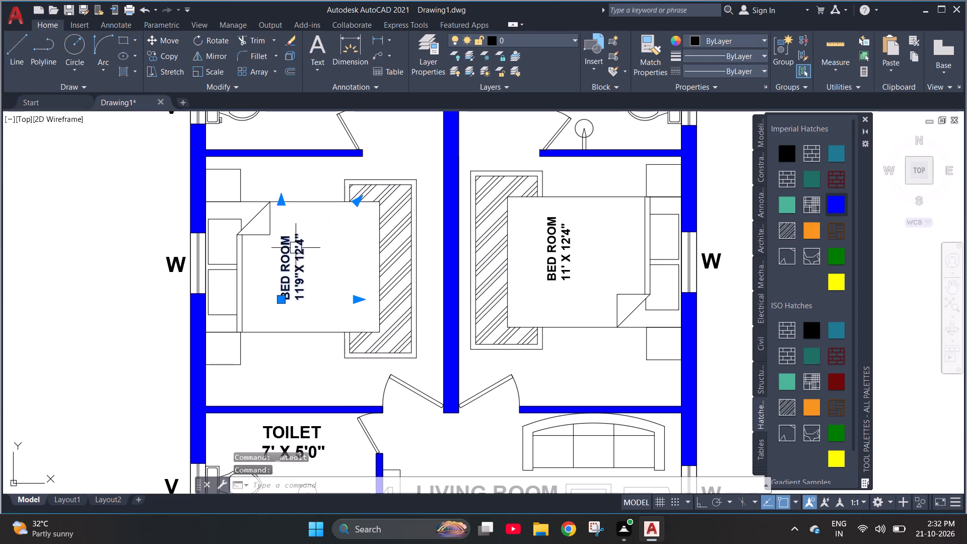
pyautogui.hotkey('ctrl', 'a')
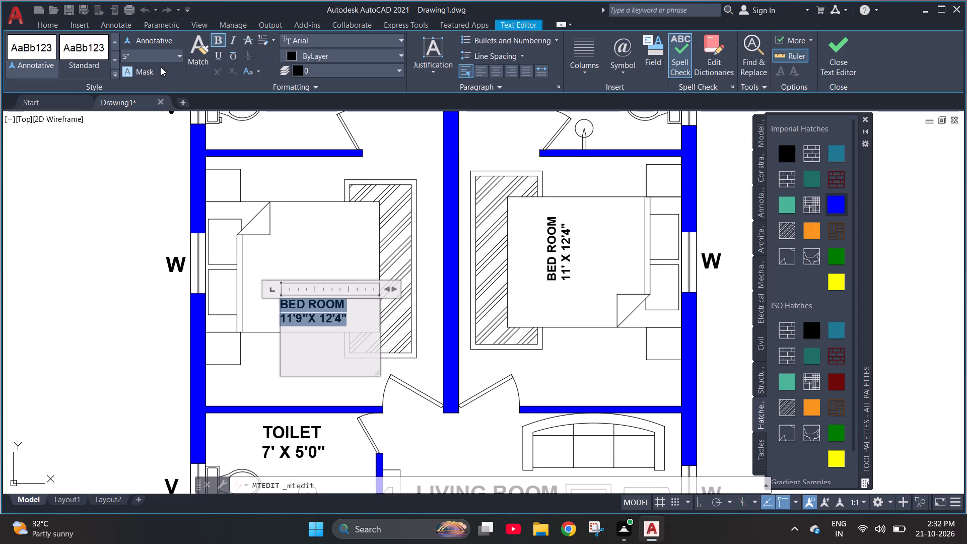
pyautogui.click(157, 57)
pyautogui.write('8"')
pyautogui.press('Return')
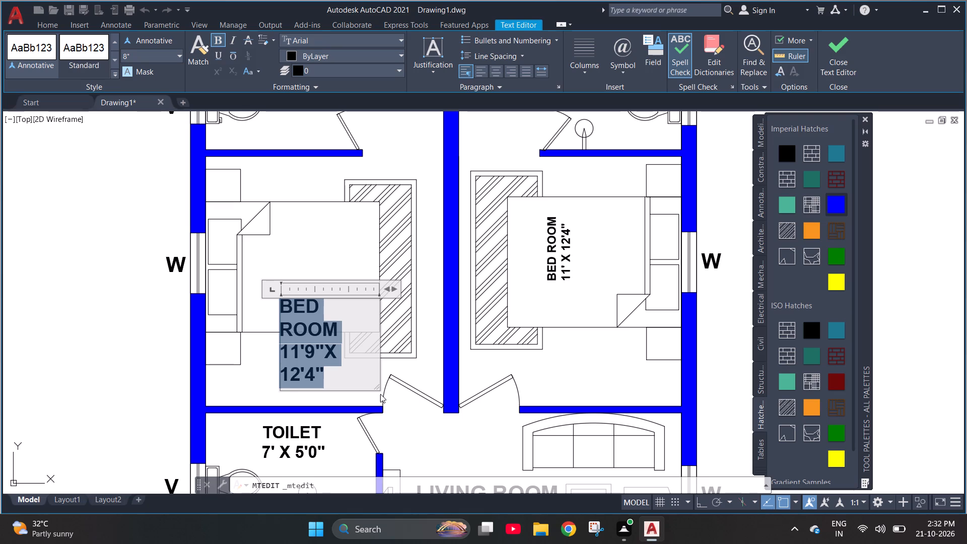
pyautogui.moveTo(378, 386); pyautogui.dragTo(436, 428)
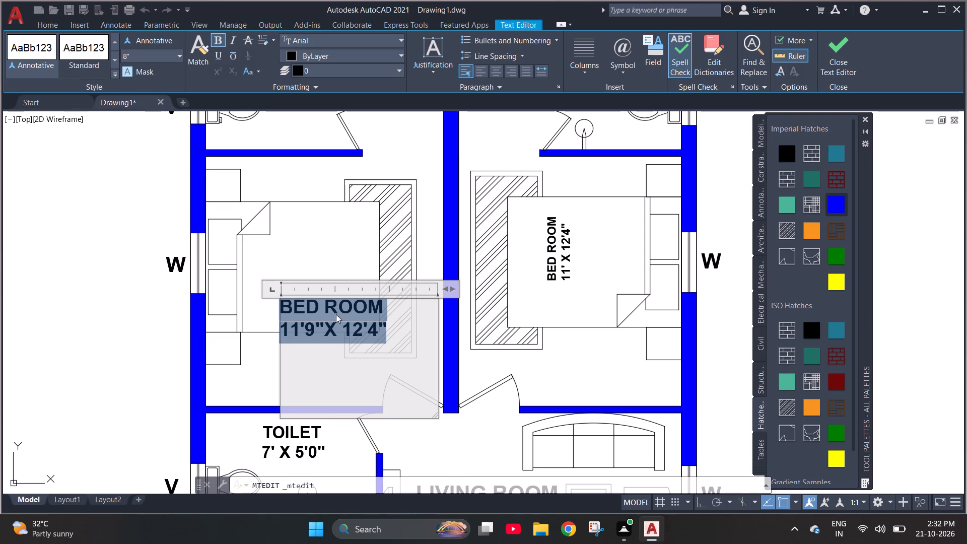
pyautogui.click(315, 239)
# Move the enlarged 11'9"X 12'4" BED ROOM label down so it sits within the bed outline.
pyautogui.click(298, 280)
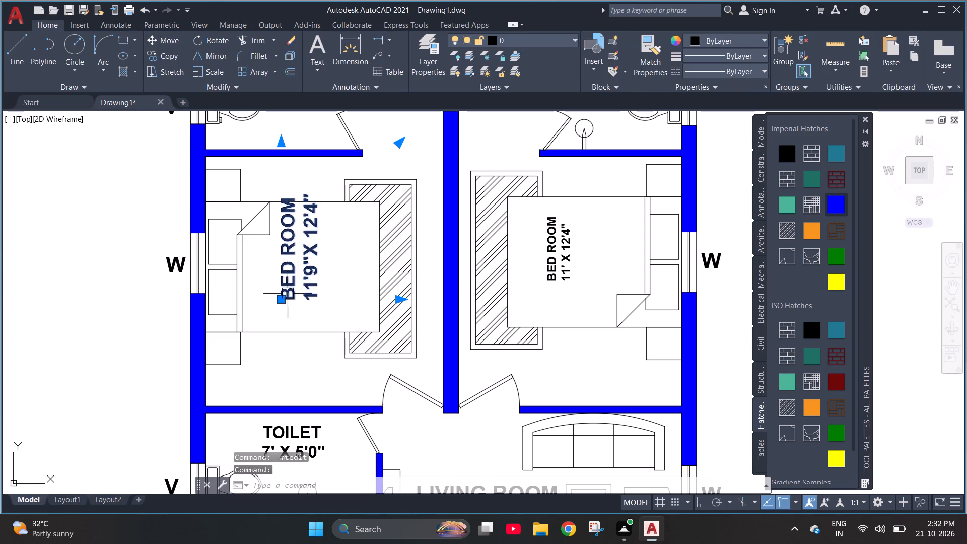
pyautogui.click(280, 302)
pyautogui.click(277, 318)
pyautogui.press('Escape')
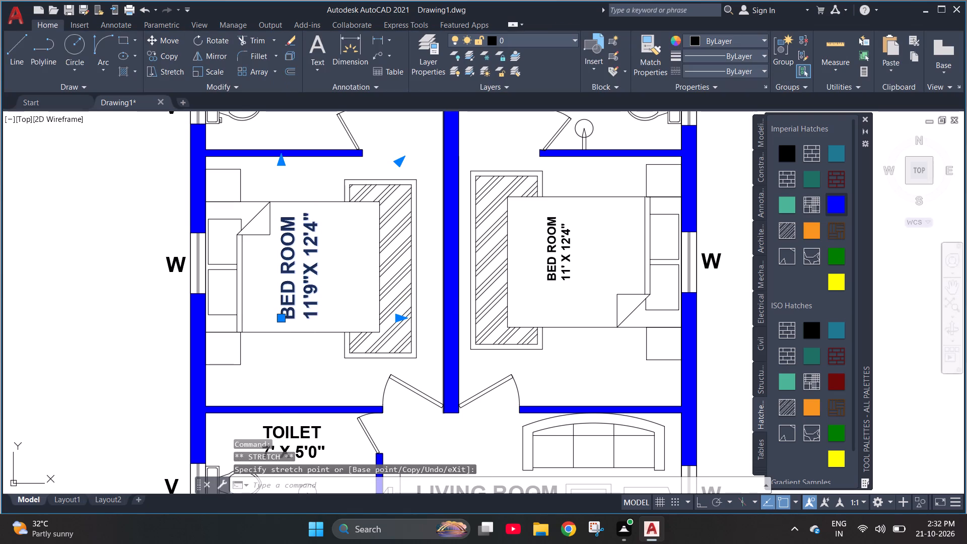
# Set the text height of the 11' X 12'4" BED ROOM label to 7", including its dimensions line.
pyautogui.doubleClick(548, 276)
pyautogui.hotkey('ctrl', 'a')
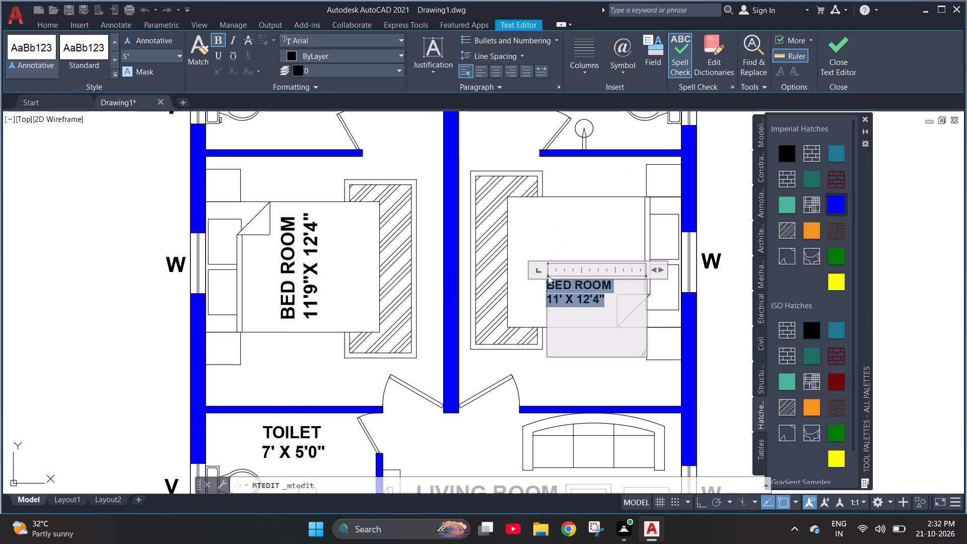
pyautogui.click(154, 53)
pyautogui.write('7"')
pyautogui.press('Return')
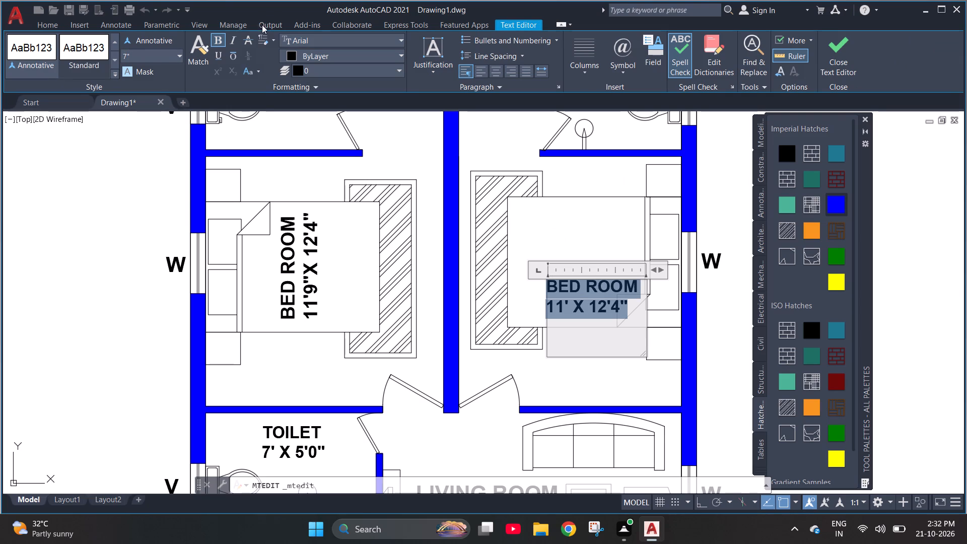
pyautogui.click(562, 236)
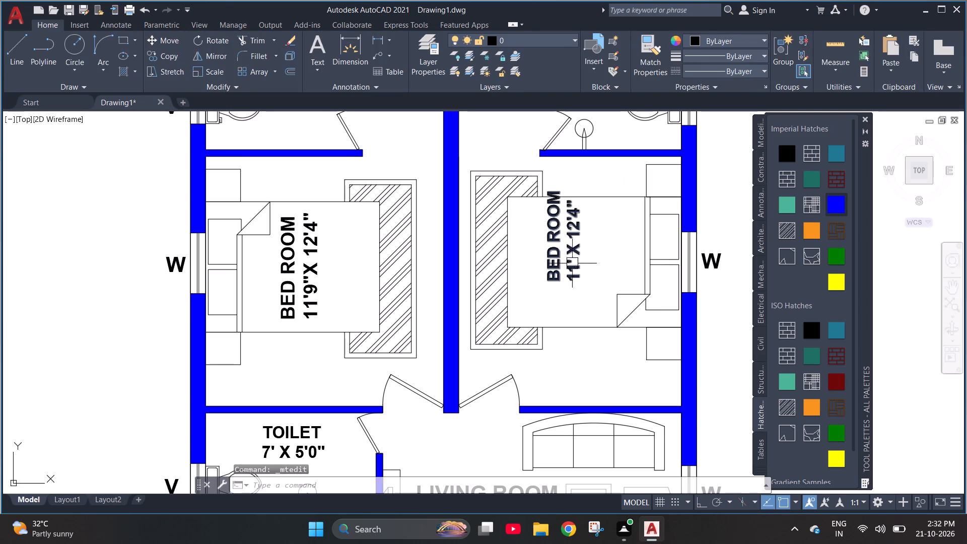
# Move the 11' X 12'4" BED ROOM label down so it sits within the bed outline.
pyautogui.click(568, 263)
pyautogui.click(544, 284)
pyautogui.click(550, 313)
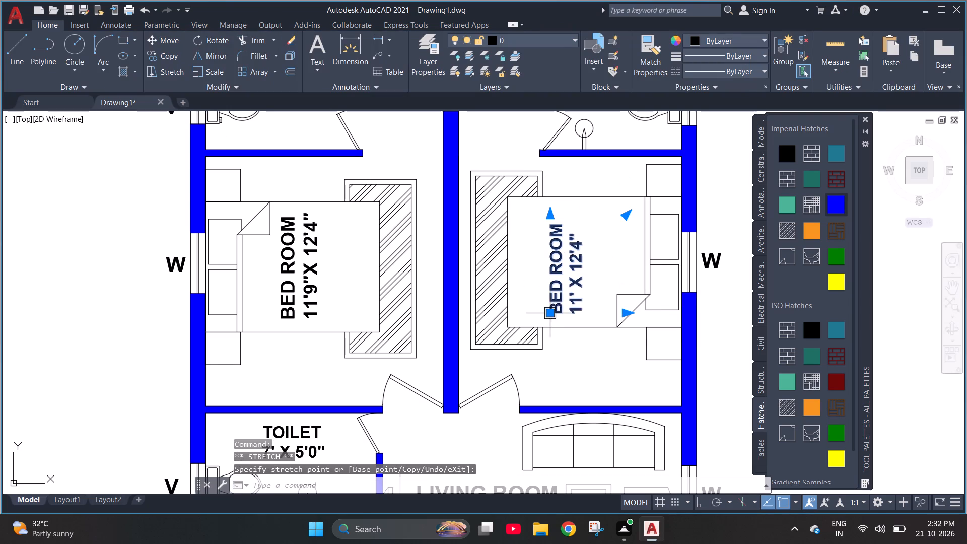
pyautogui.press('Escape')
# Set the 6'8"X 5'0" TOILET label to 7" text height and widen its frame so the dimensions fit on one line.
pyautogui.scroll(-1, 244, 227)
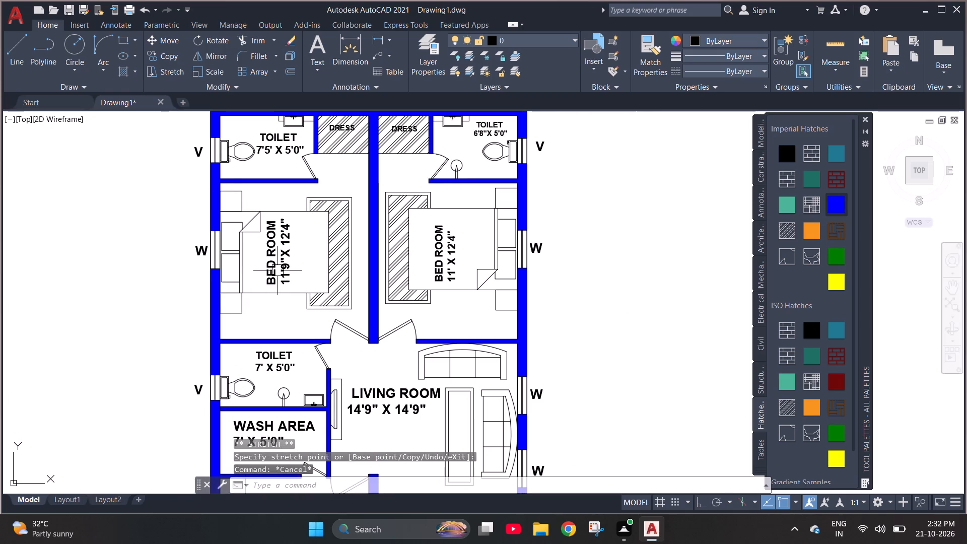
pyautogui.scroll(-1, 274, 275)
pyautogui.scroll(2, 412, 184)
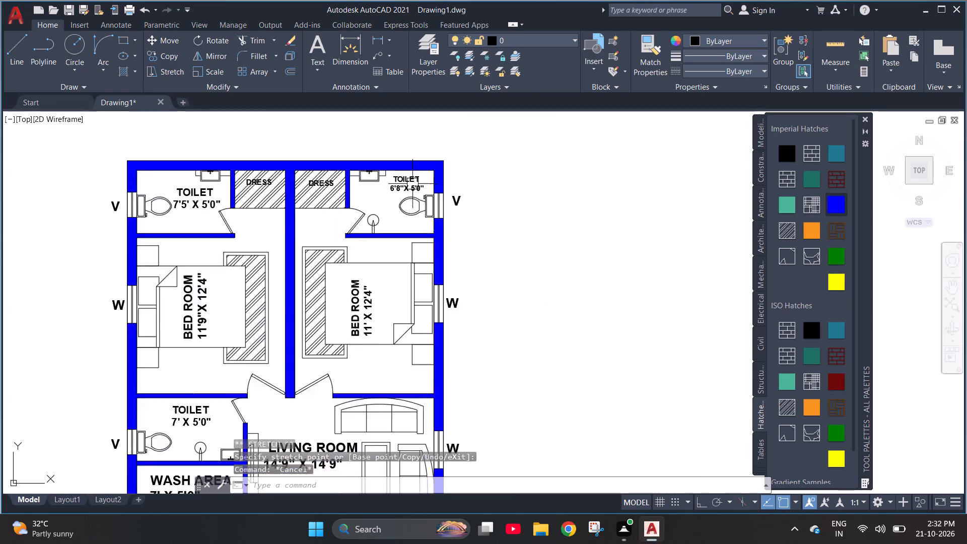
pyautogui.scroll(2, 412, 184)
pyautogui.click(374, 180)
pyautogui.doubleClick(364, 190)
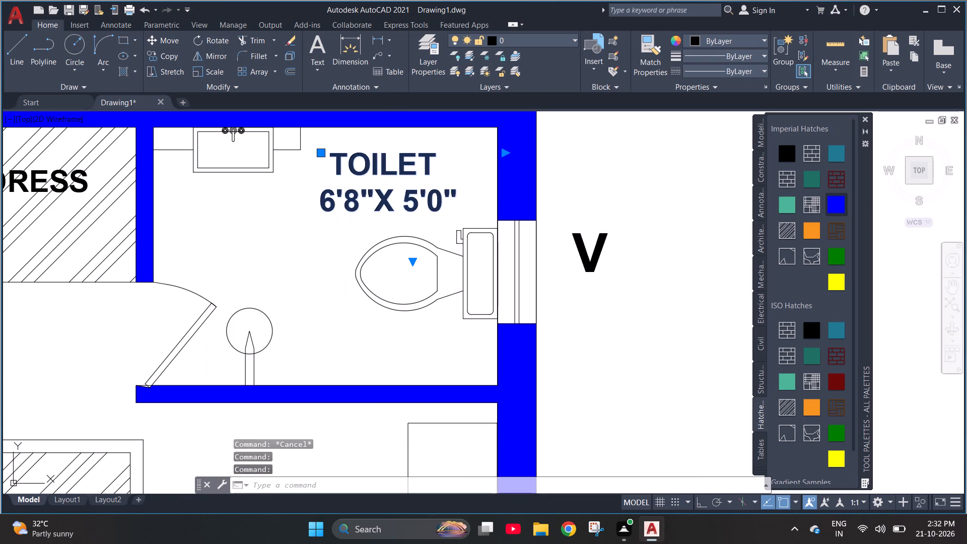
pyautogui.hotkey('ctrl', 'a')
pyautogui.click(151, 57)
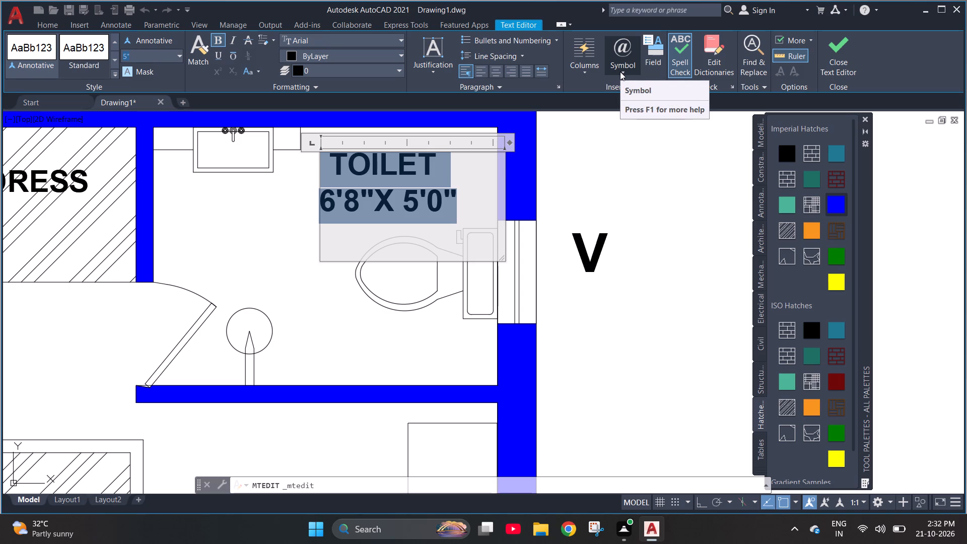
pyautogui.write('7"')
pyautogui.press('Return')
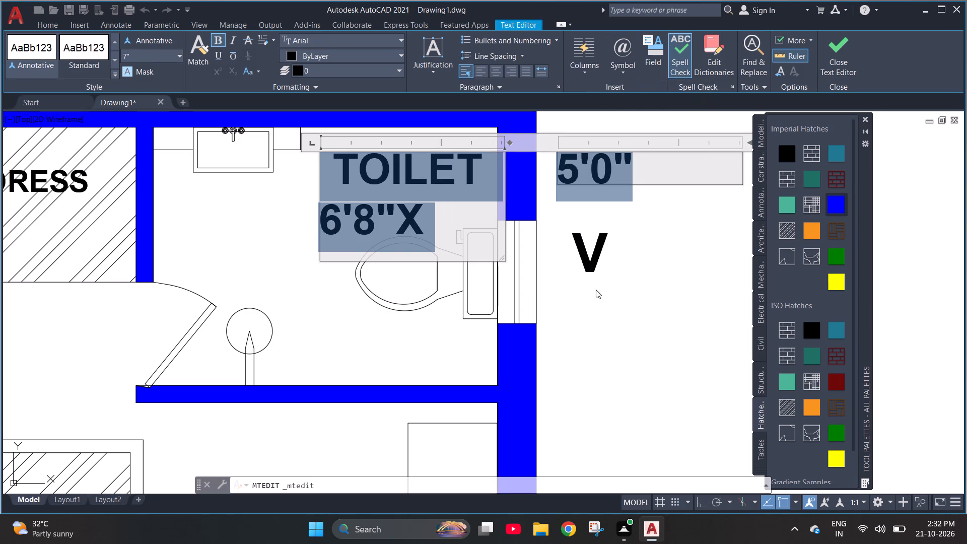
pyautogui.moveTo(504, 261); pyautogui.dragTo(525, 303)
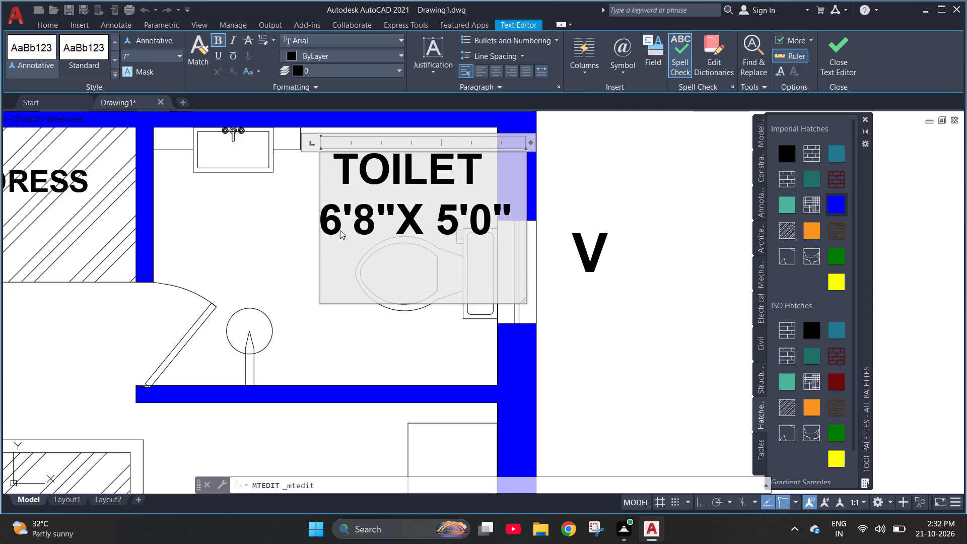
pyautogui.click(268, 198)
# Shift the 6'8"X 5'0" TOILET label slightly up and away from the outer wall, clear of the WC.
pyautogui.click(444, 153)
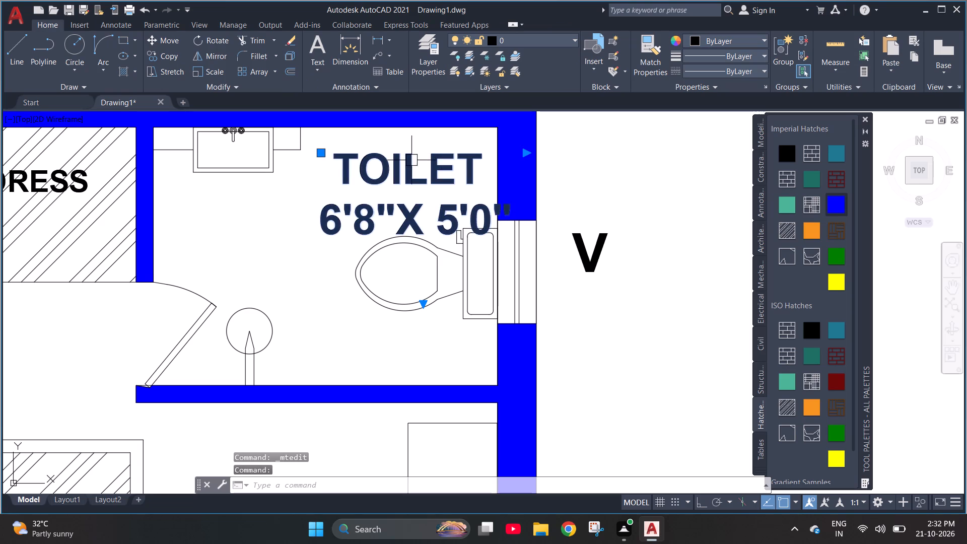
pyautogui.click(323, 155)
pyautogui.click(313, 139)
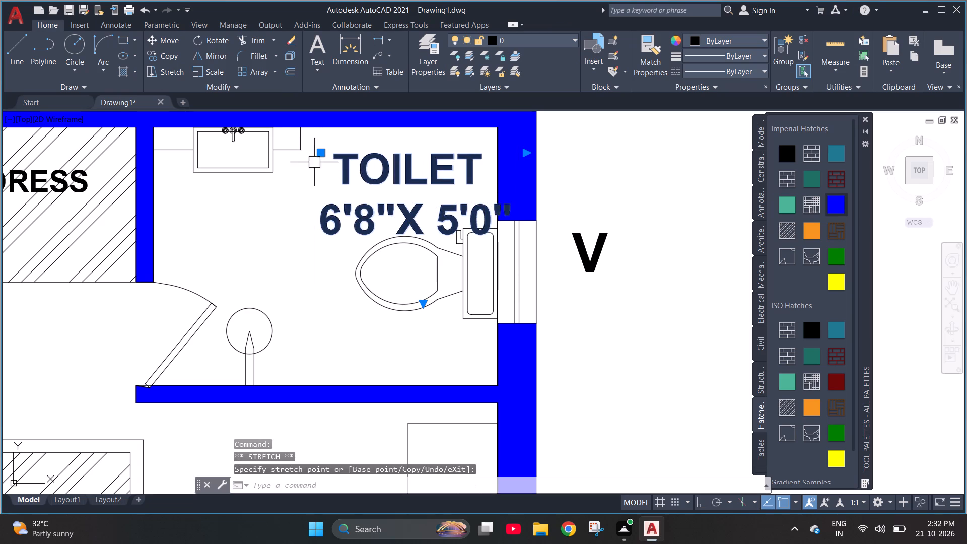
pyautogui.scroll(2, 323, 124)
pyautogui.click(313, 198)
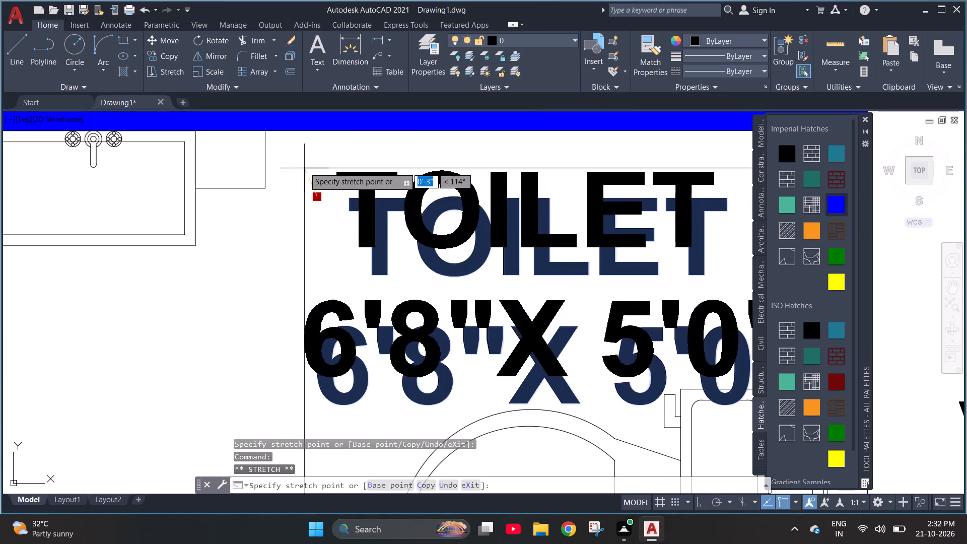
pyautogui.click(302, 157)
pyautogui.press('`')
pyautogui.scroll(-2, 316, 219)
pyautogui.press('Escape')
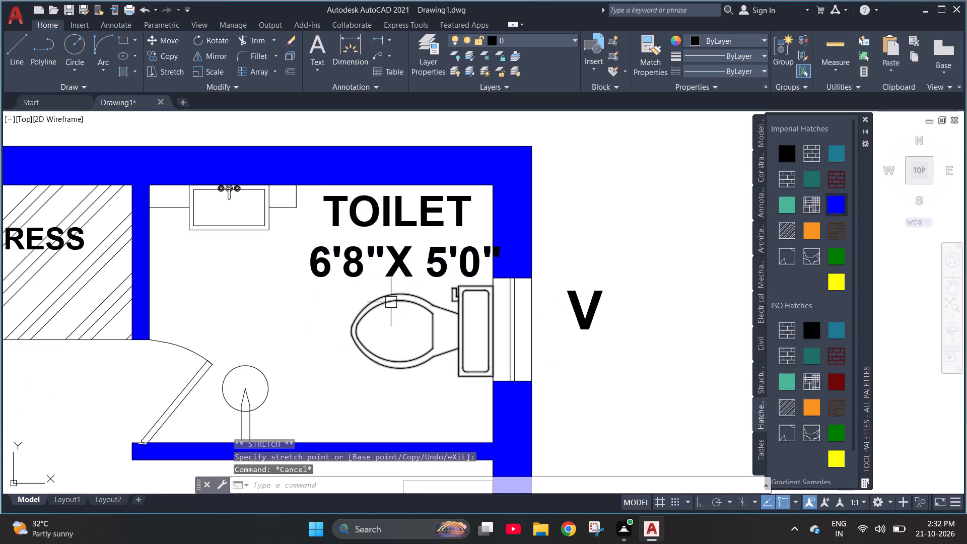
# Compare the room labels across the plan and check the text height of the 11' X 12'4" BED ROOM label.
pyautogui.scroll(-1, 391, 302)
pyautogui.scroll(-1, 350, 314)
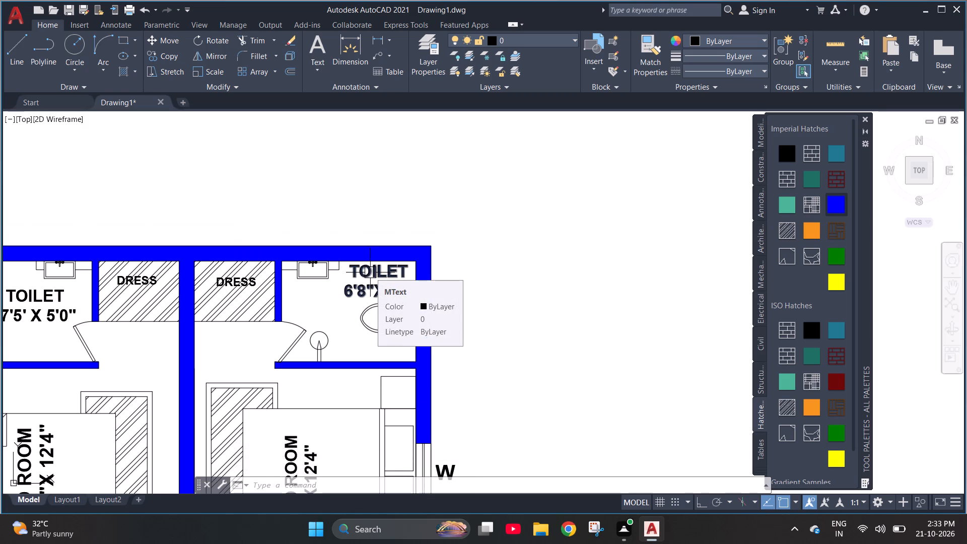
pyautogui.scroll(-2, 370, 267)
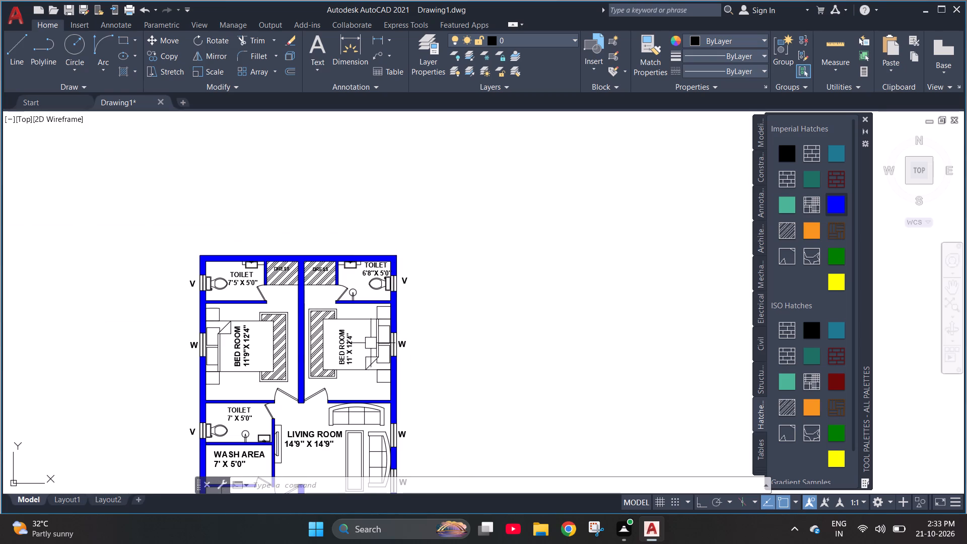
pyautogui.scroll(-1, 300, 294)
pyautogui.scroll(2, 348, 322)
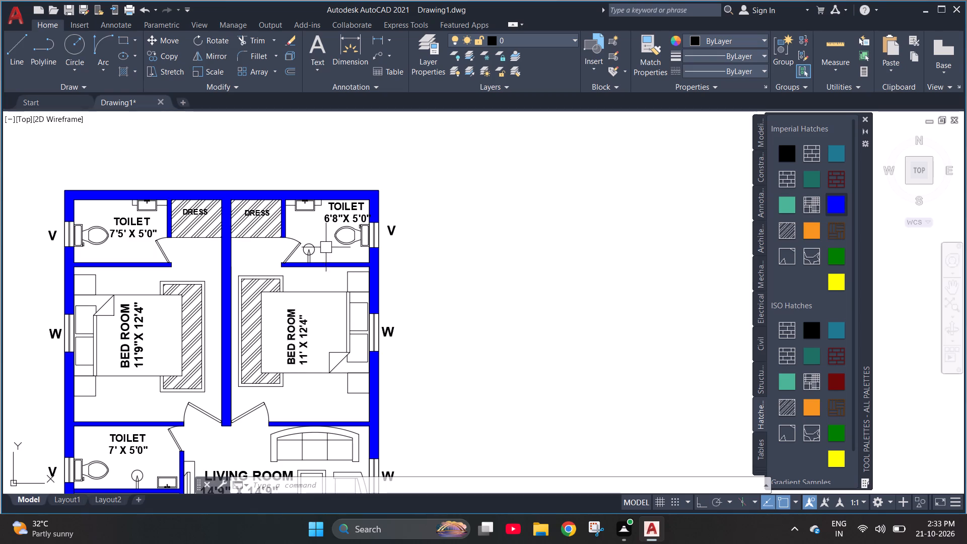
pyautogui.scroll(-1, 329, 232)
pyautogui.scroll(3, 313, 319)
pyautogui.click(274, 280)
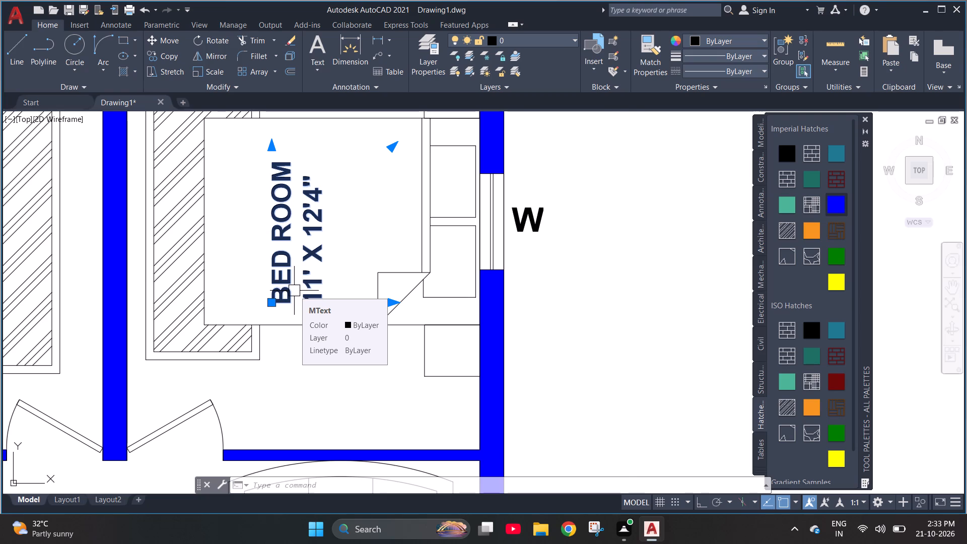
pyautogui.scroll(1, 294, 291)
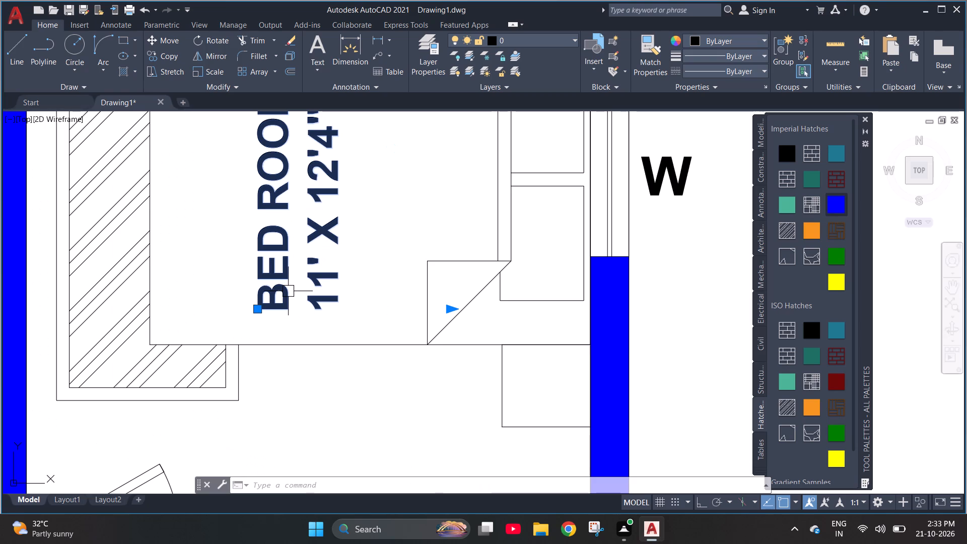
pyautogui.doubleClick(282, 218)
pyautogui.doubleClick(270, 241)
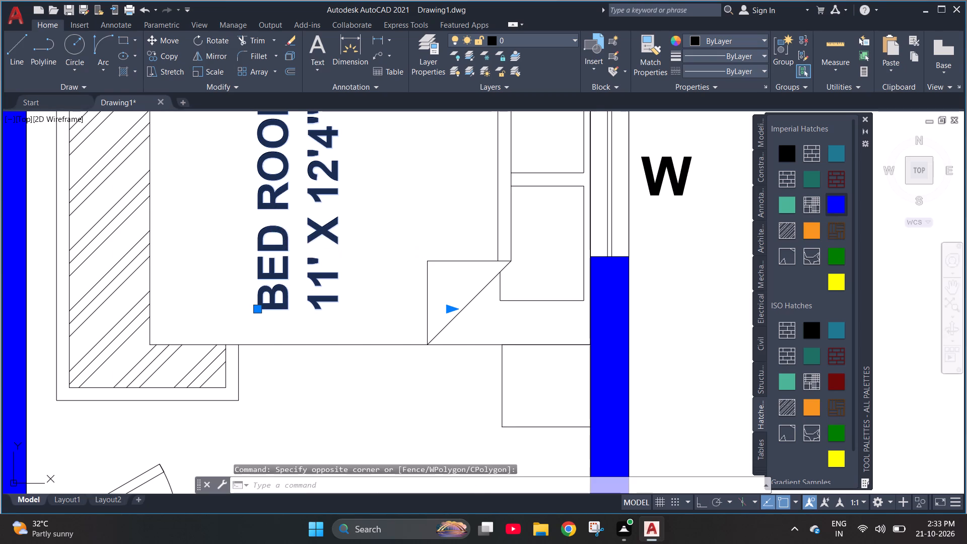
pyautogui.hotkey('ctrl', 'a')
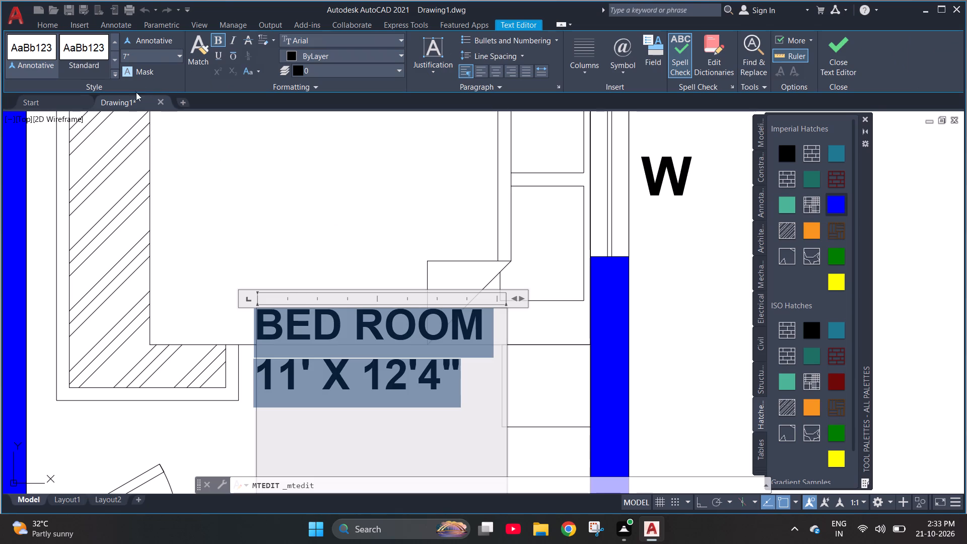
pyautogui.press('Escape')
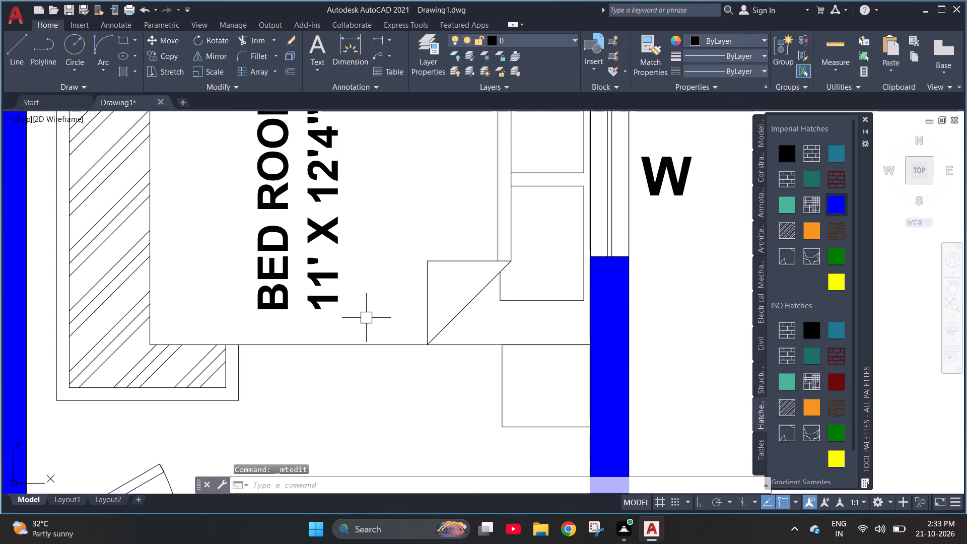
# Examine the room labels, fixtures and hatching across the whole plan, from the toilets and dress areas to the porch.
pyautogui.scroll(-1, 368, 318)
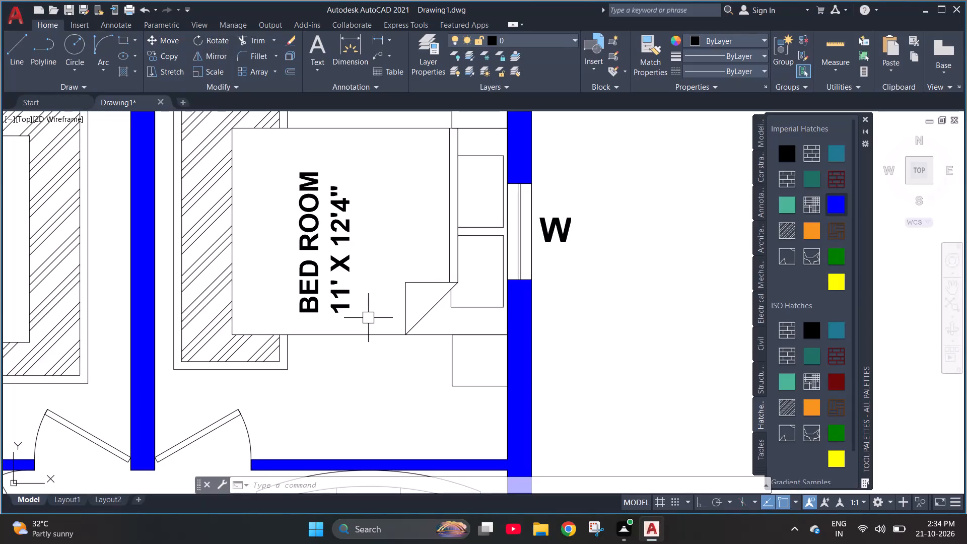
pyautogui.press('Escape')
pyautogui.scroll(-2, 389, 283)
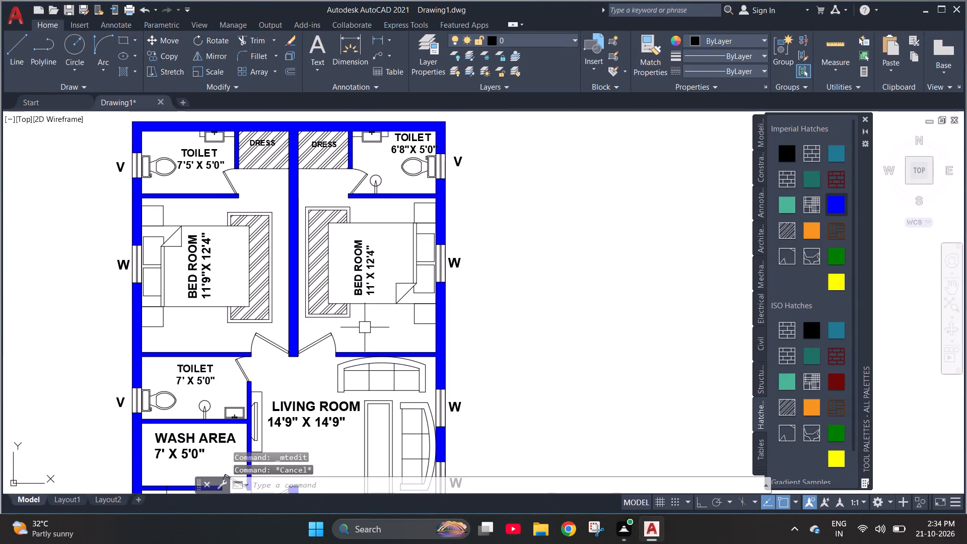
pyautogui.scroll(-1, 365, 327)
pyautogui.scroll(2, 381, 360)
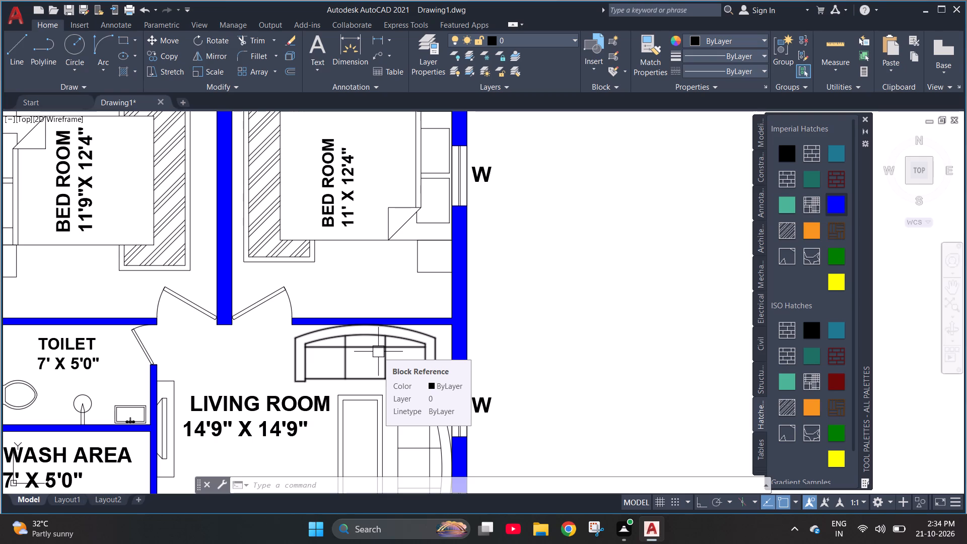
pyautogui.press('Escape')
pyautogui.scroll(-1, 449, 306)
pyautogui.scroll(-1, 525, 291)
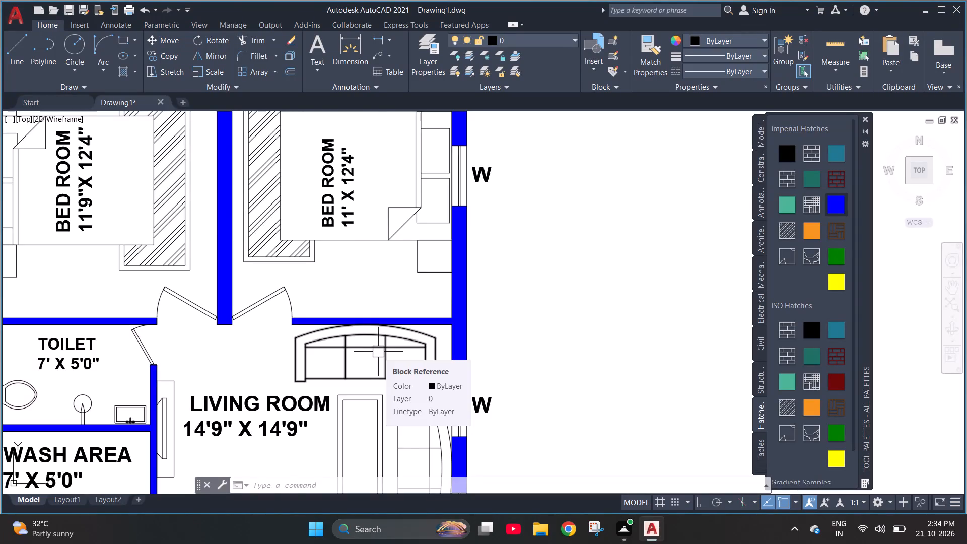
pyautogui.press('Escape')
pyautogui.scroll(-2, 421, 124)
pyautogui.scroll(1, 412, 151)
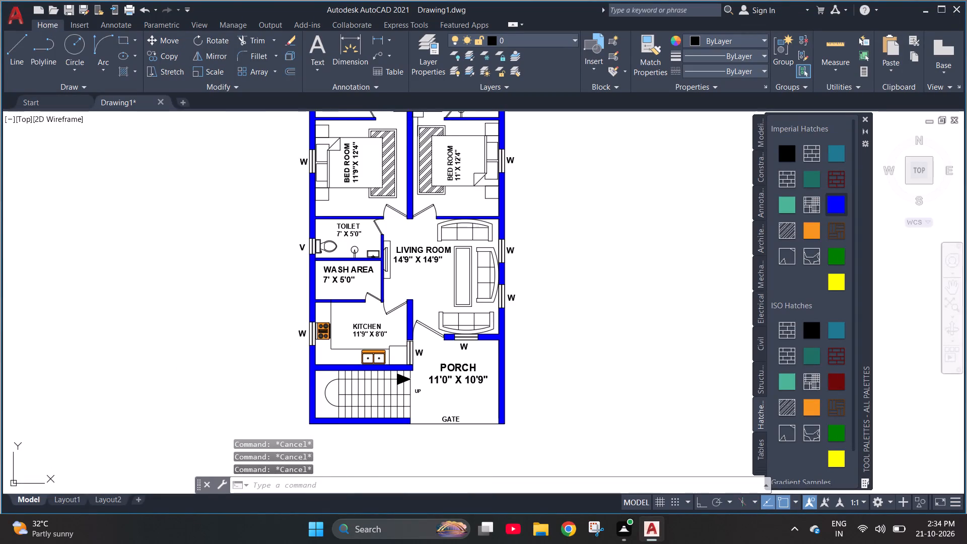
pyautogui.scroll(-1, 409, 126)
pyautogui.scroll(-1, 412, 296)
pyautogui.scroll(3, 424, 177)
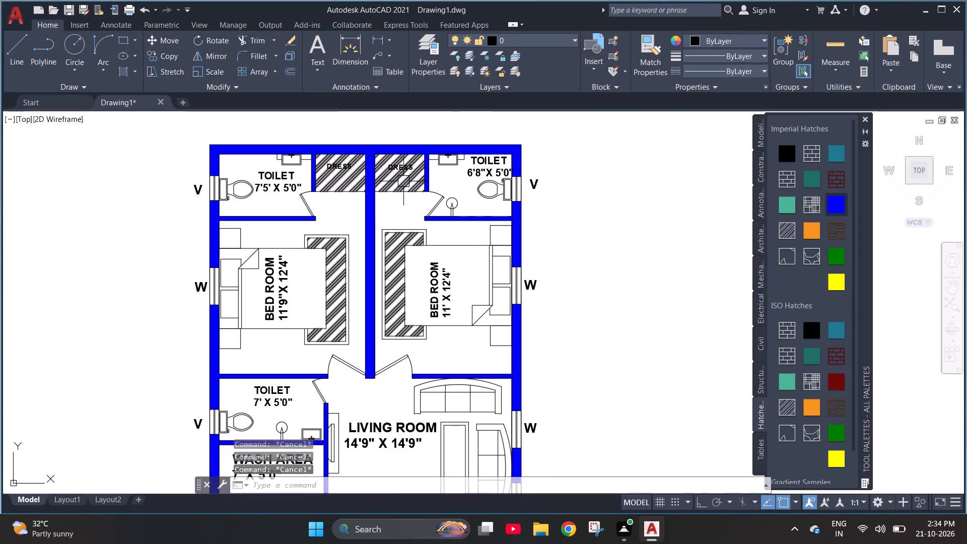
pyautogui.scroll(2, 310, 149)
pyautogui.scroll(2, 393, 263)
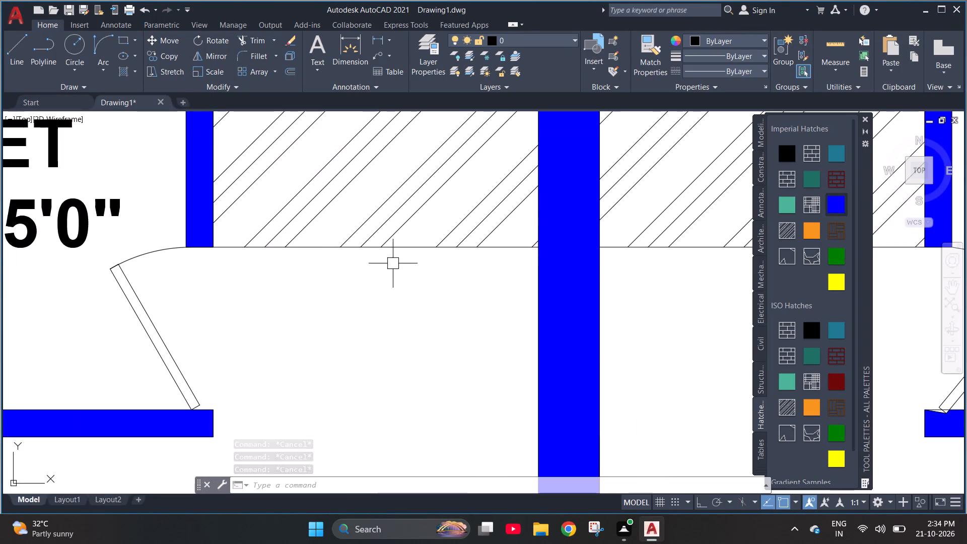
pyautogui.scroll(-3, 381, 266)
pyautogui.scroll(2, 178, 261)
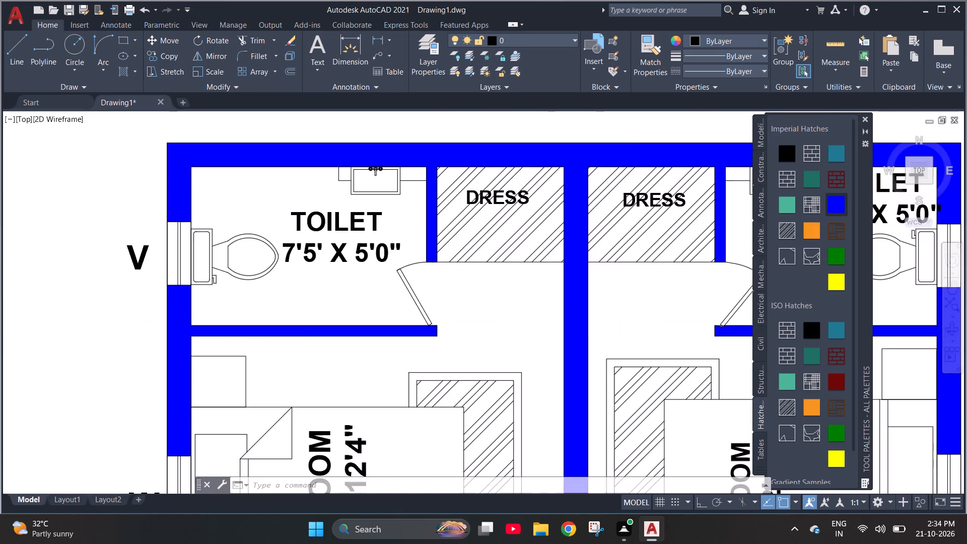
pyautogui.scroll(3, 228, 294)
pyautogui.scroll(-1, 211, 299)
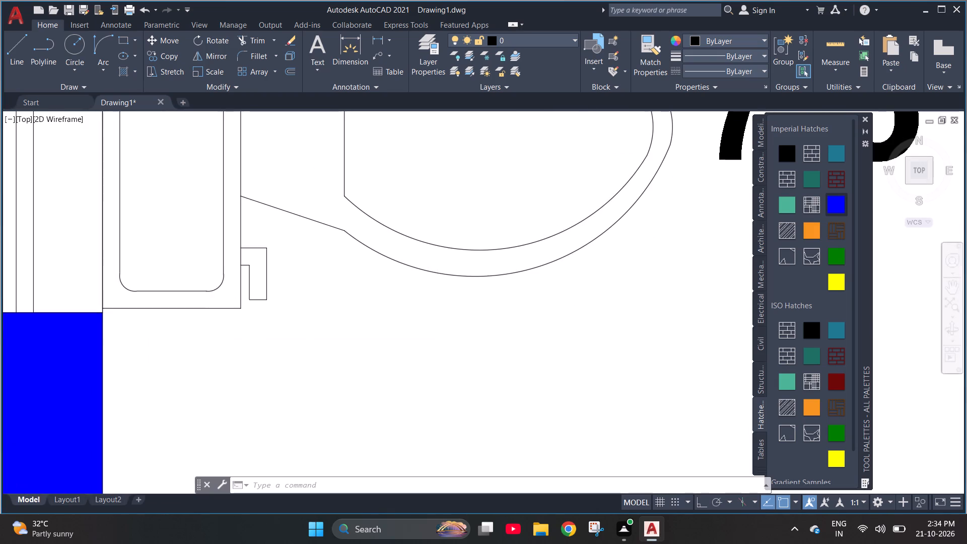
pyautogui.scroll(-2, 213, 299)
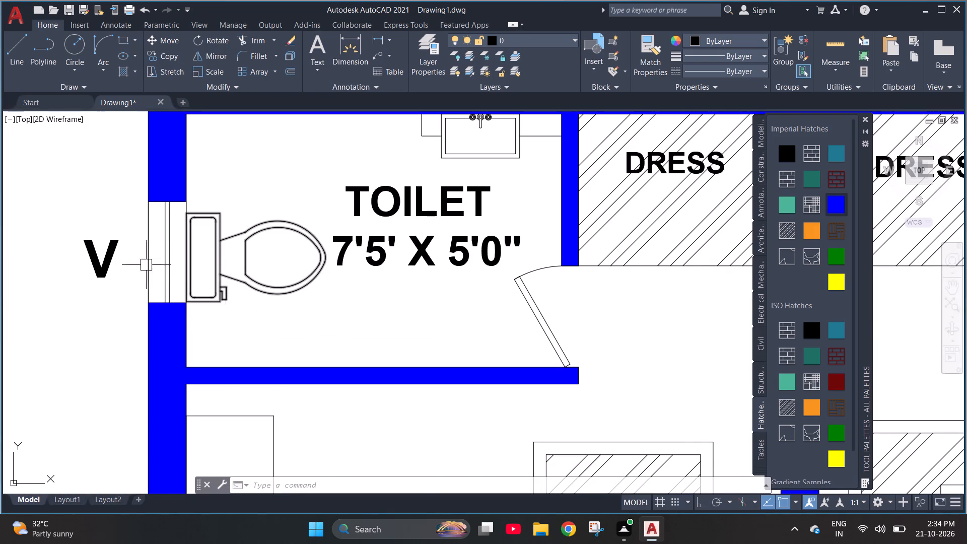
pyautogui.scroll(-1, 109, 253)
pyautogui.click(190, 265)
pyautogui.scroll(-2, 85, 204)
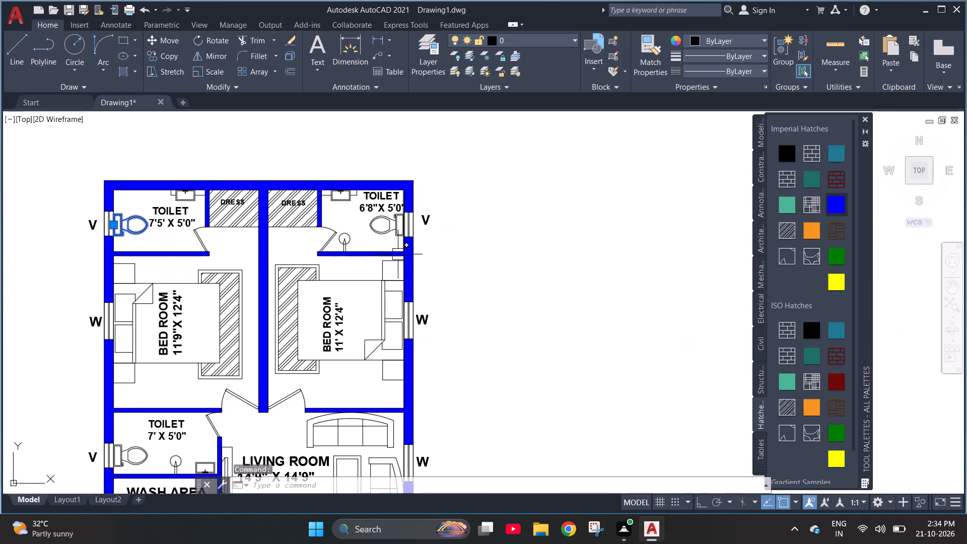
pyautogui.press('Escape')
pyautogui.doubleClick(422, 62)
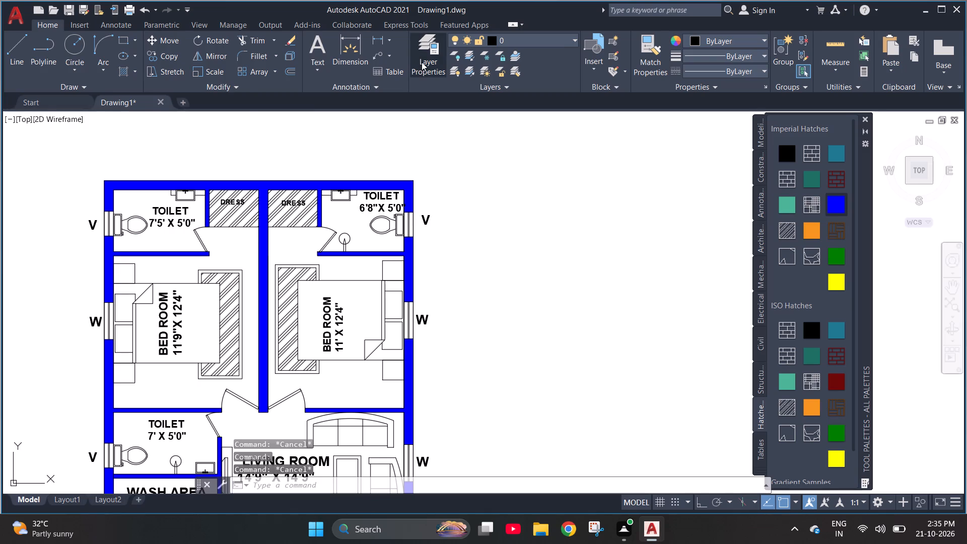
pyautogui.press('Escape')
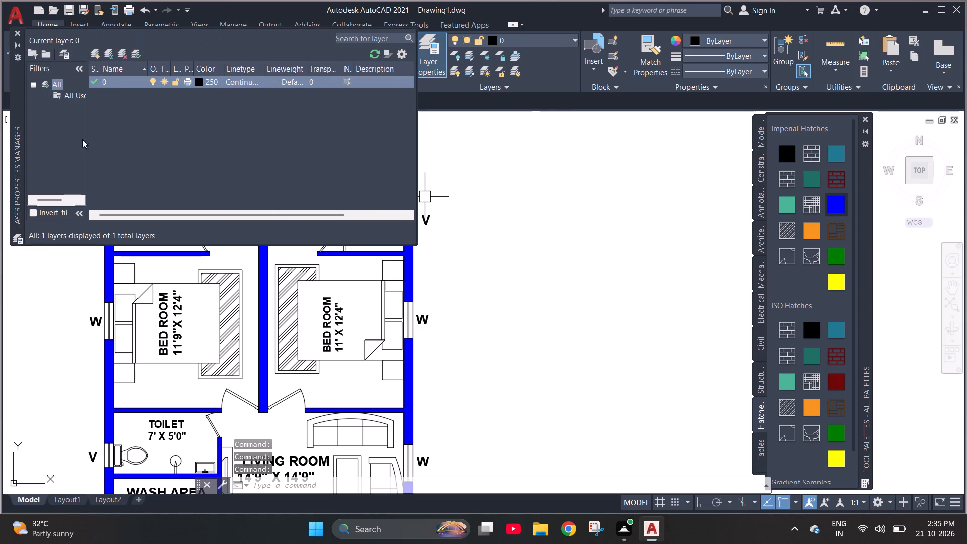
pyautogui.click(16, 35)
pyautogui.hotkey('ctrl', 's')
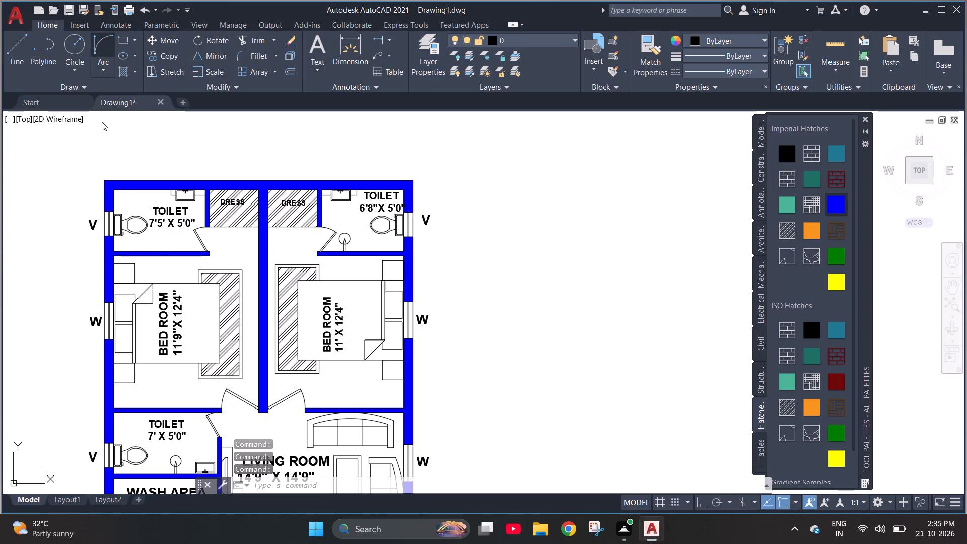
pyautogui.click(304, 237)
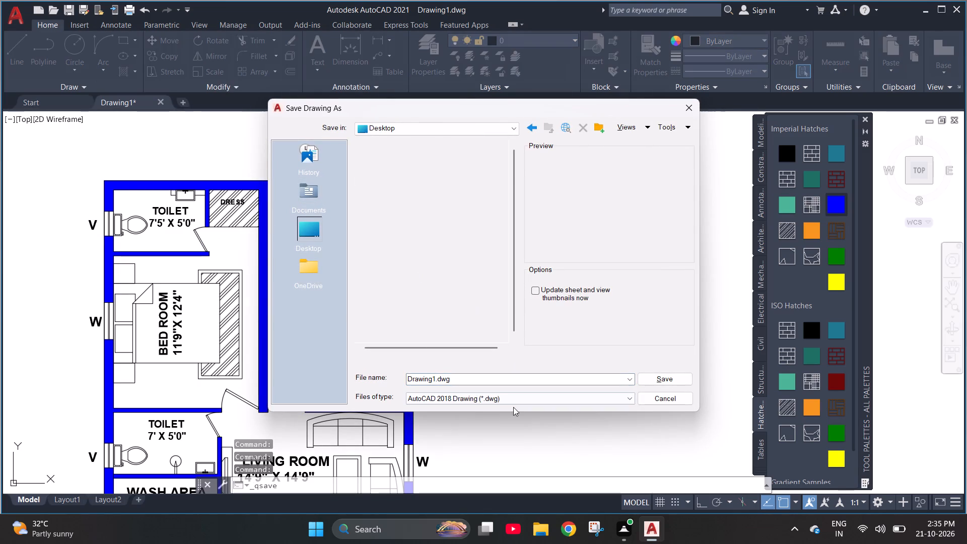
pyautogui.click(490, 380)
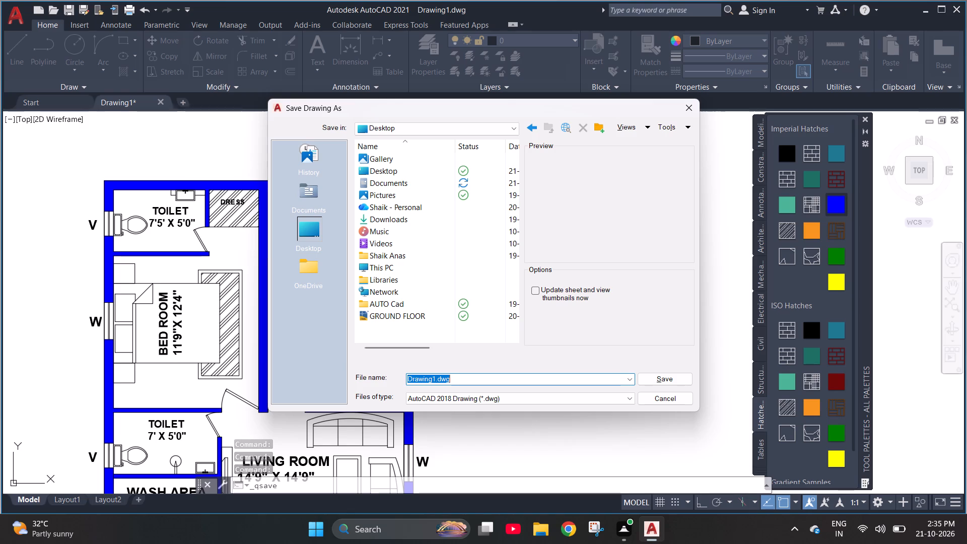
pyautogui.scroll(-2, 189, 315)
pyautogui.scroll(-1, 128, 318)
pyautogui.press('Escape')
# Dimension the overall length of the house along the east outer wall, from the upper toilet corner to the gate corner.
pyautogui.scroll(-3, 193, 331)
pyautogui.scroll(2, 223, 442)
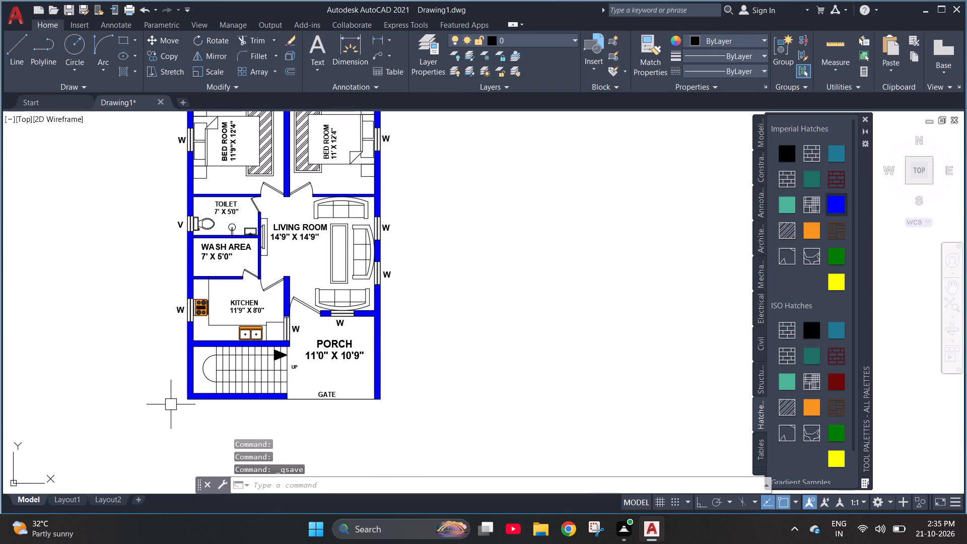
pyautogui.scroll(-1, 172, 401)
pyautogui.press('Escape')
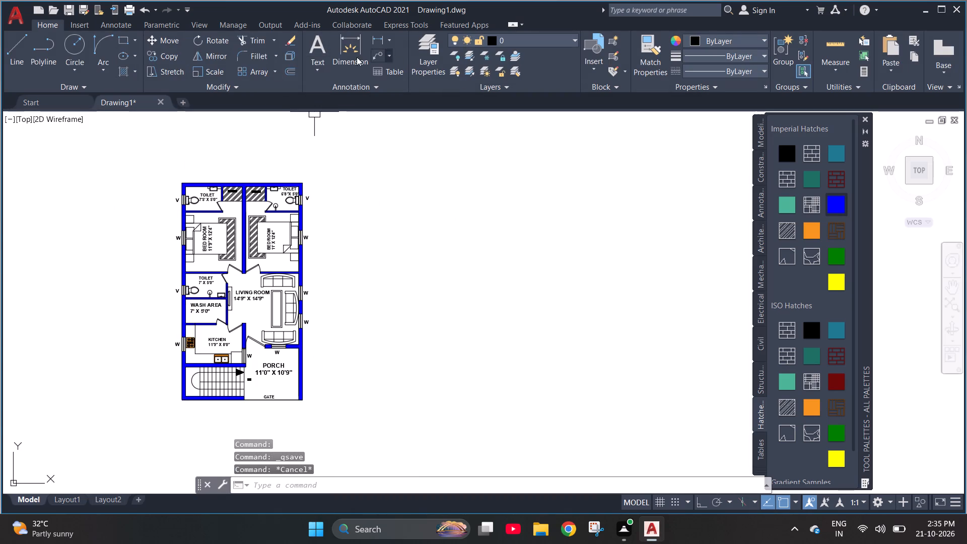
pyautogui.click(356, 39)
pyautogui.scroll(3, 290, 191)
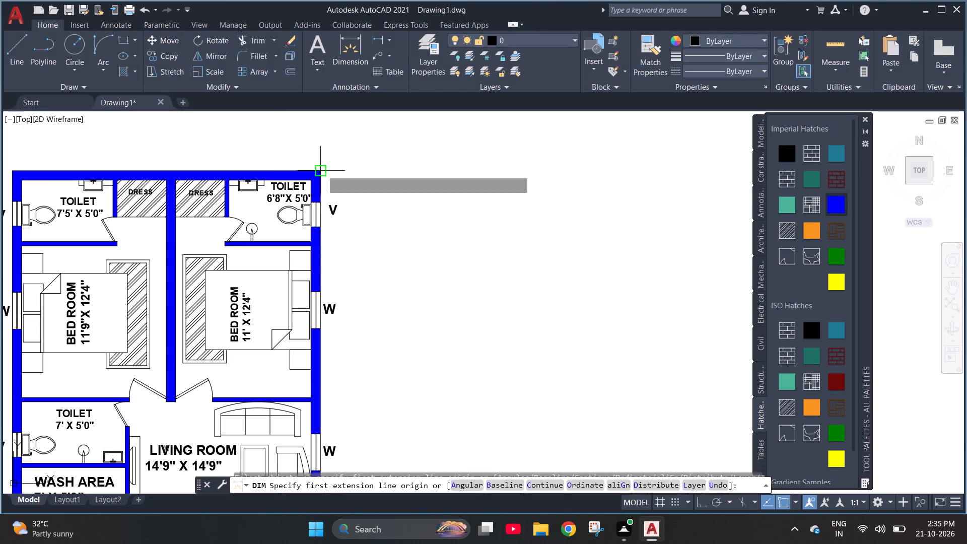
pyautogui.click(317, 172)
pyautogui.scroll(-3, 254, 140)
pyautogui.scroll(4, 278, 295)
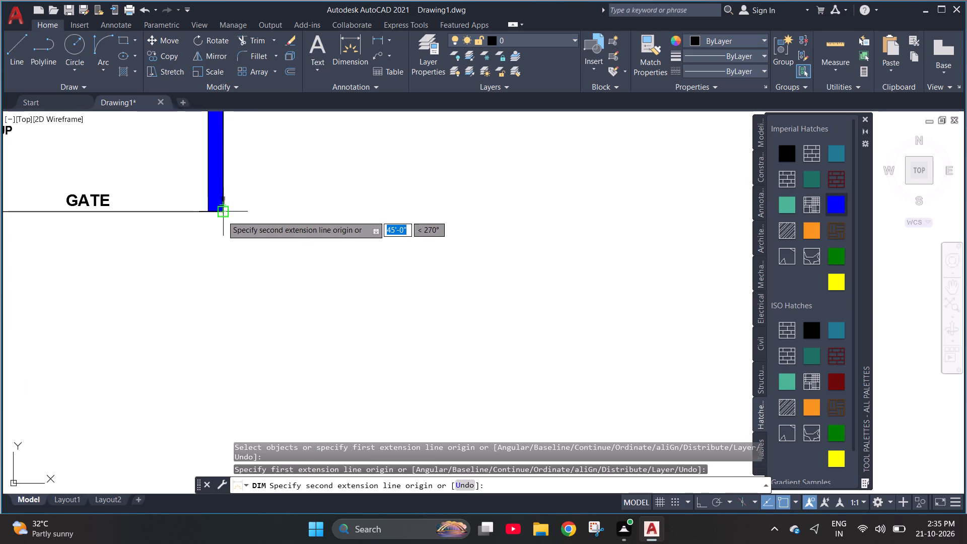
pyautogui.scroll(3, 221, 216)
pyautogui.click(227, 192)
pyautogui.scroll(-3, 395, 229)
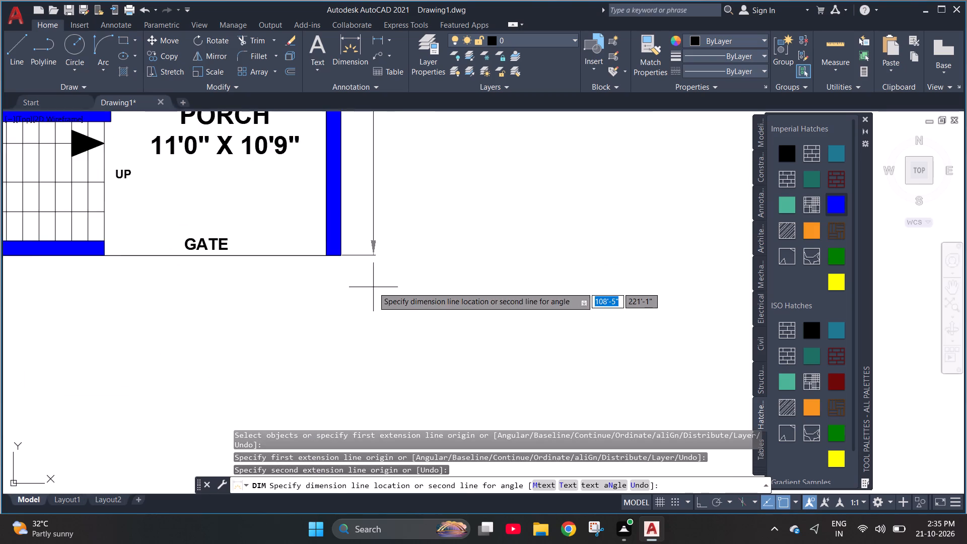
pyautogui.scroll(-2, 373, 287)
pyautogui.scroll(-2, 411, 239)
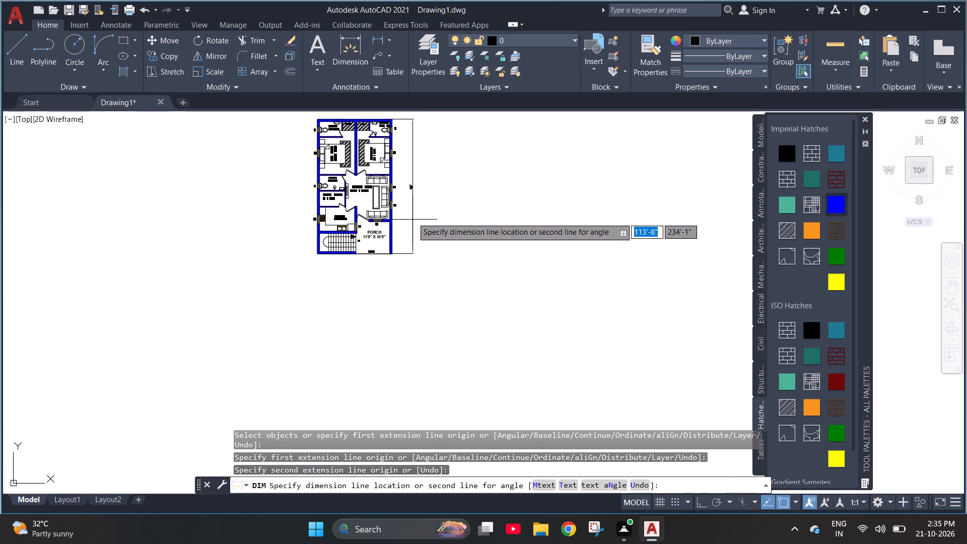
pyautogui.click(409, 200)
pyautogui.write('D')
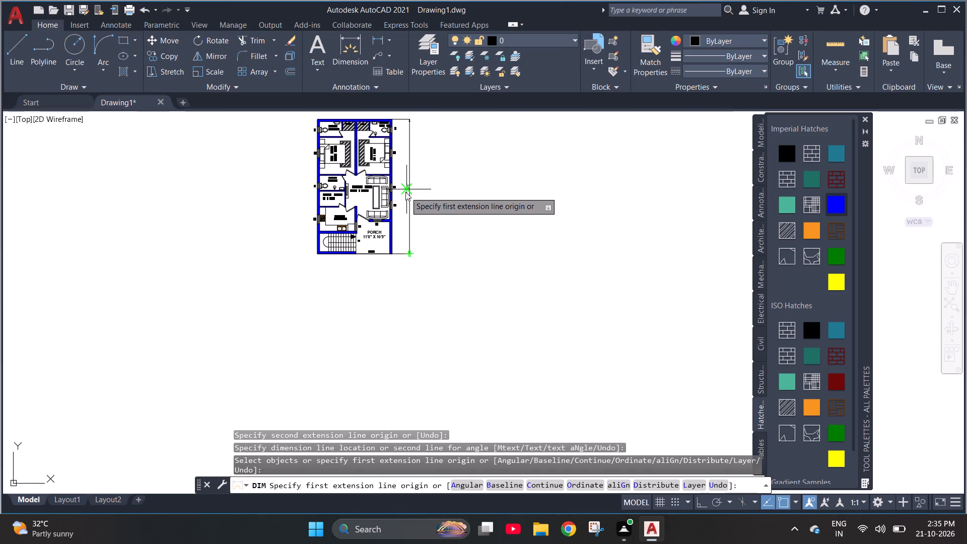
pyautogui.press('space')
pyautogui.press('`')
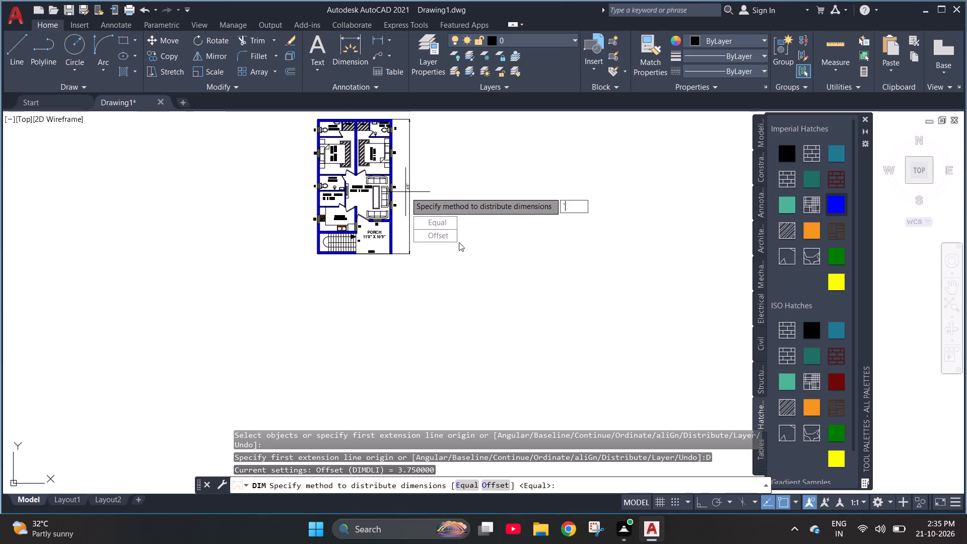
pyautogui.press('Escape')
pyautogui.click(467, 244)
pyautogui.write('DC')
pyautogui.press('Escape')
# Modify the ISO-25 dimension style to use an arrow size of 1'.
pyautogui.write('`D')
pyautogui.press('space')
pyautogui.click(611, 239)
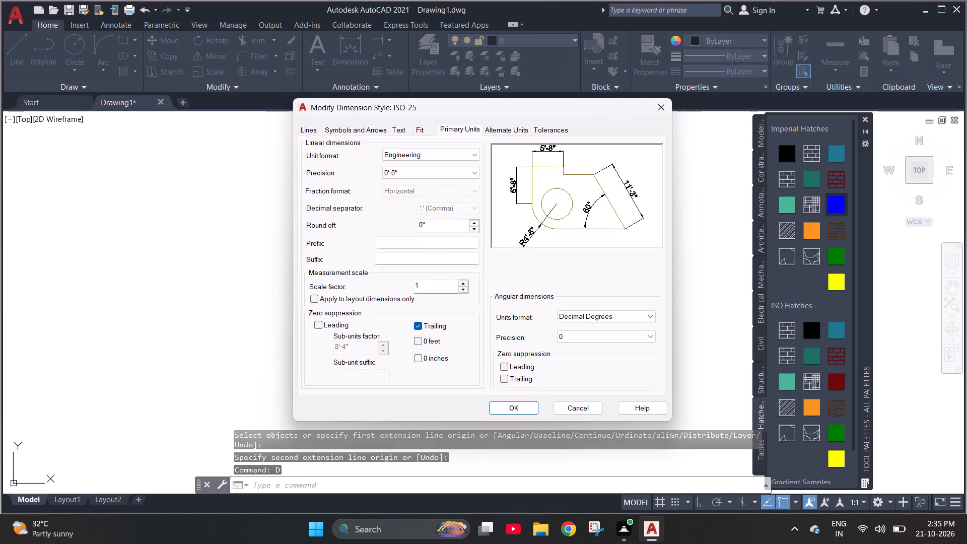
pyautogui.click(424, 130)
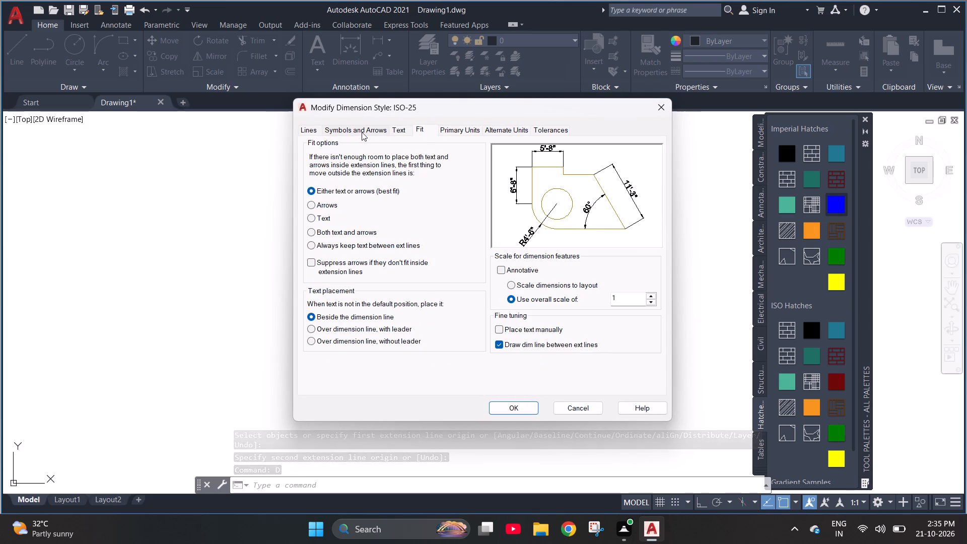
pyautogui.click(362, 132)
pyautogui.moveTo(327, 251); pyautogui.dragTo(275, 261)
pyautogui.write("1'")
pyautogui.press('Return')
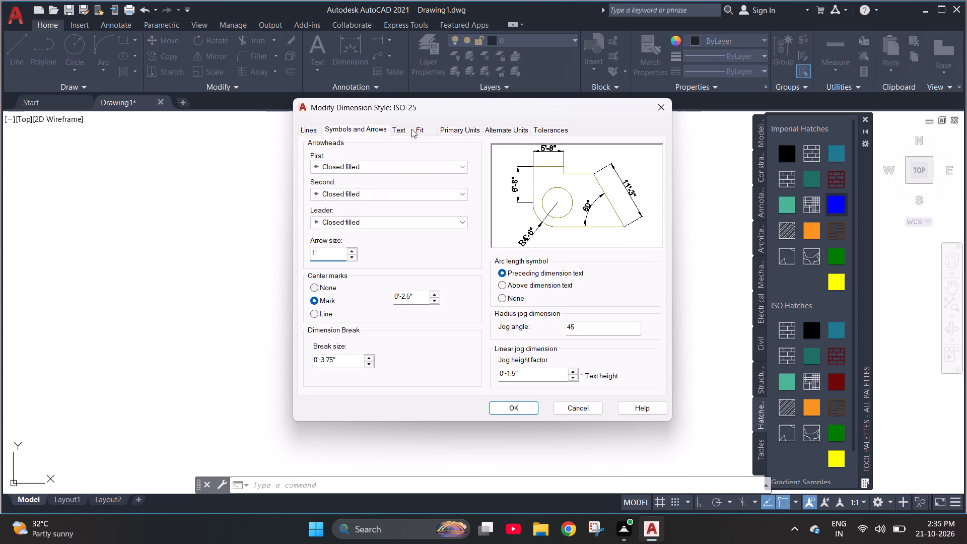
# Set the ISO-25 dimension text height to 2' and apply the modified style.
pyautogui.click(411, 129)
pyautogui.click(428, 125)
pyautogui.click(461, 129)
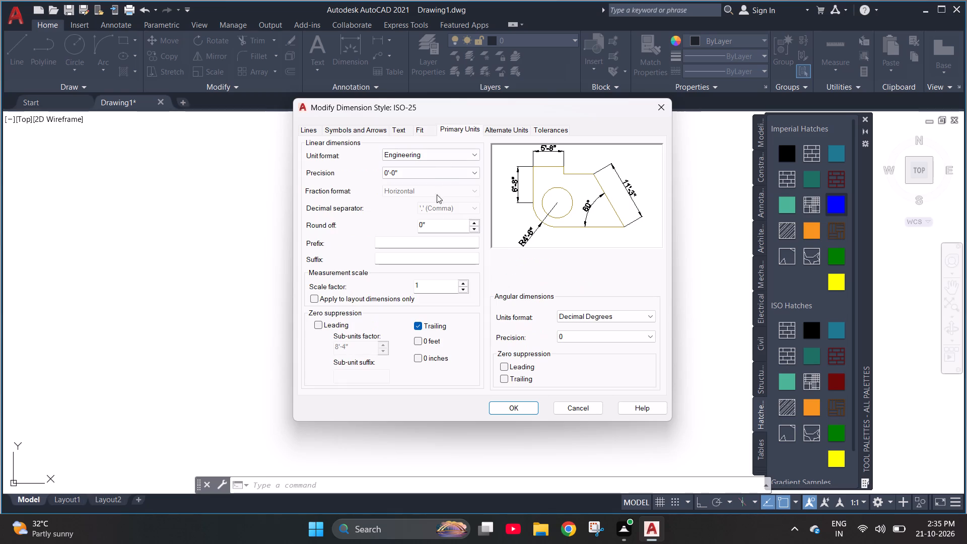
pyautogui.click(398, 133)
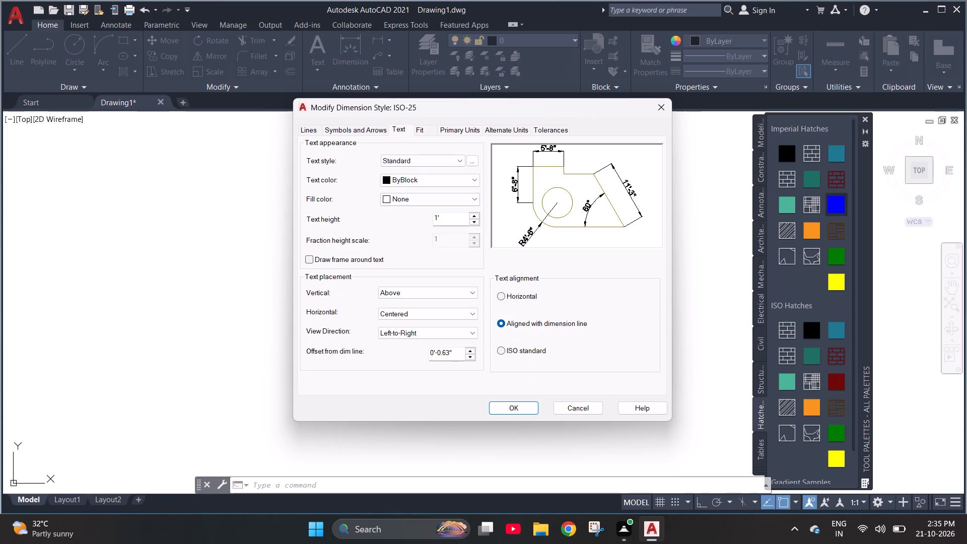
pyautogui.moveTo(449, 217); pyautogui.dragTo(361, 218)
pyautogui.write("2'")
pyautogui.press('Return')
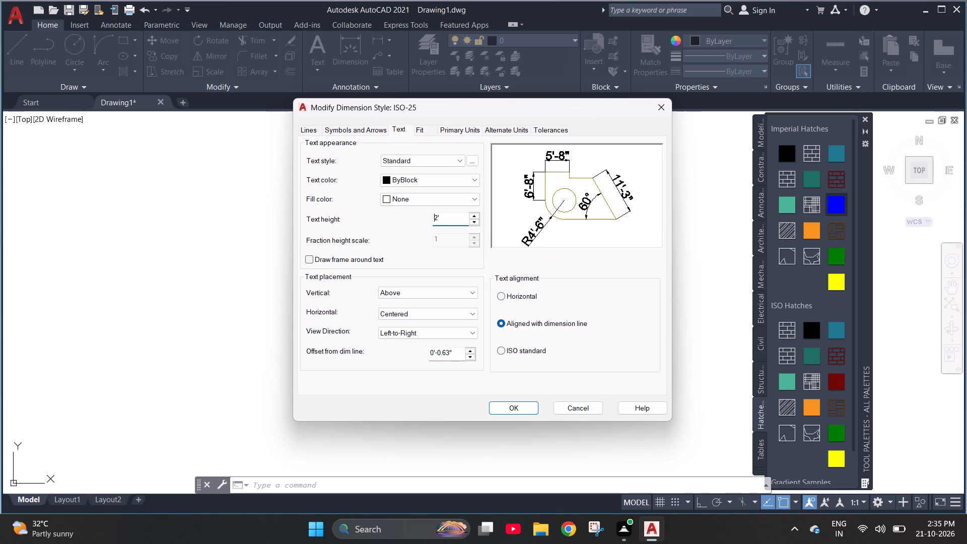
pyautogui.click(529, 406)
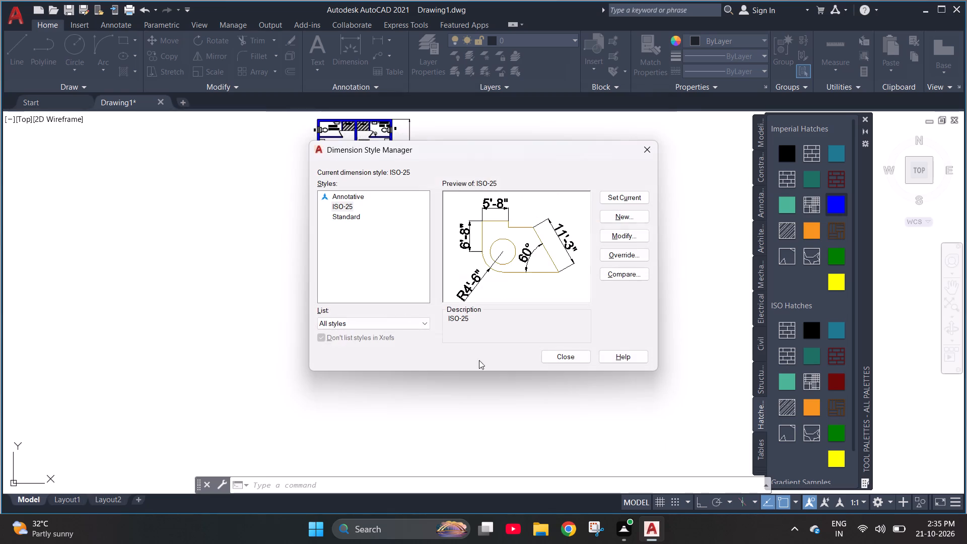
pyautogui.click(560, 356)
# Dimension the overall width of the house along the outer wall above the two upper toilets, placing the dimension outside the plan.
pyautogui.scroll(-1, 410, 304)
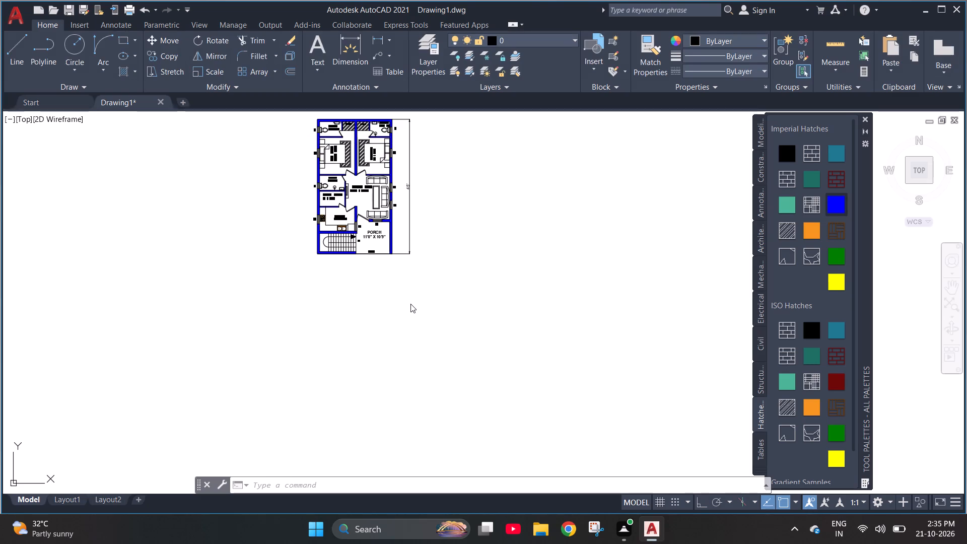
pyautogui.scroll(-1, 410, 304)
pyautogui.scroll(2, 347, 148)
pyautogui.scroll(-1, 347, 148)
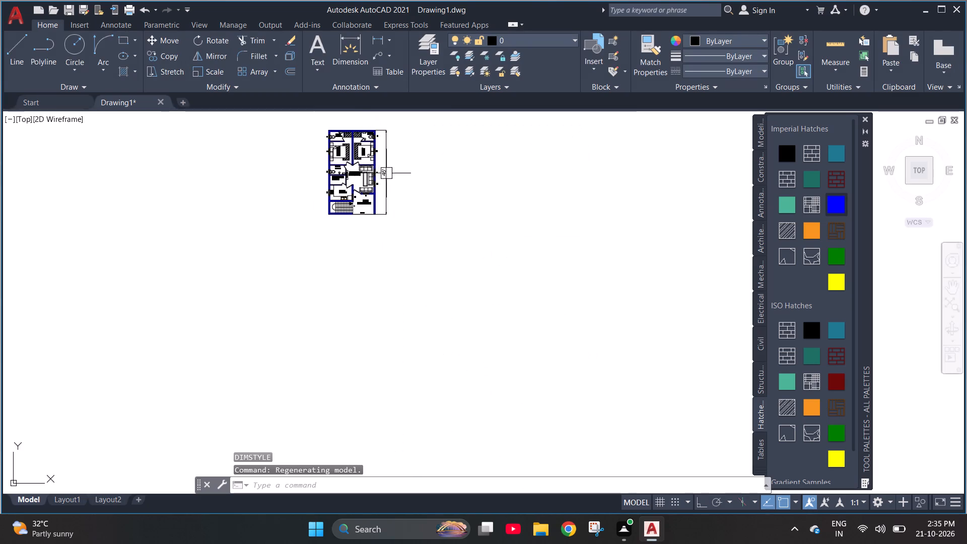
pyautogui.scroll(2, 373, 176)
pyautogui.scroll(-1, 387, 188)
pyautogui.scroll(-1, 446, 247)
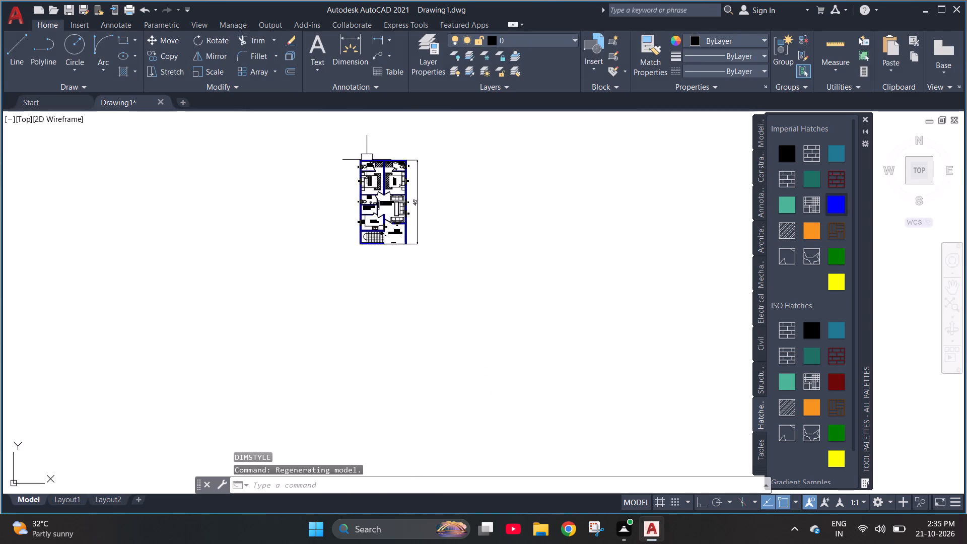
pyautogui.scroll(2, 367, 159)
pyautogui.click(355, 46)
pyautogui.scroll(2, 369, 164)
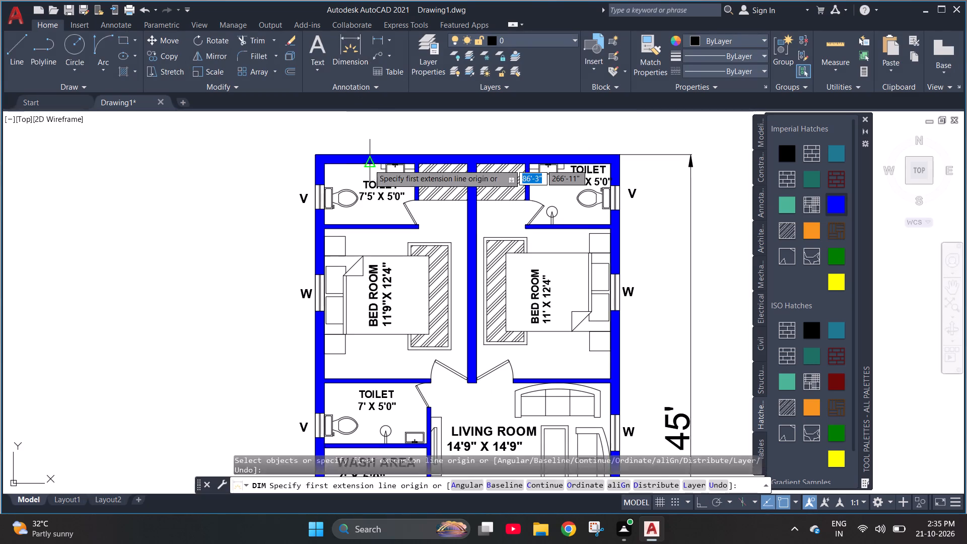
pyautogui.click(315, 157)
pyautogui.scroll(-1, 280, 156)
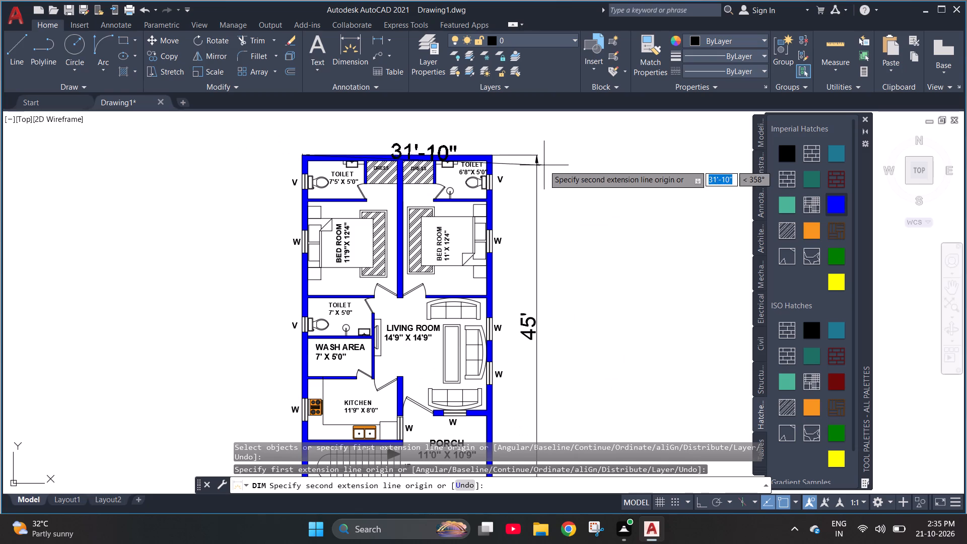
pyautogui.click(492, 156)
pyautogui.click(492, 141)
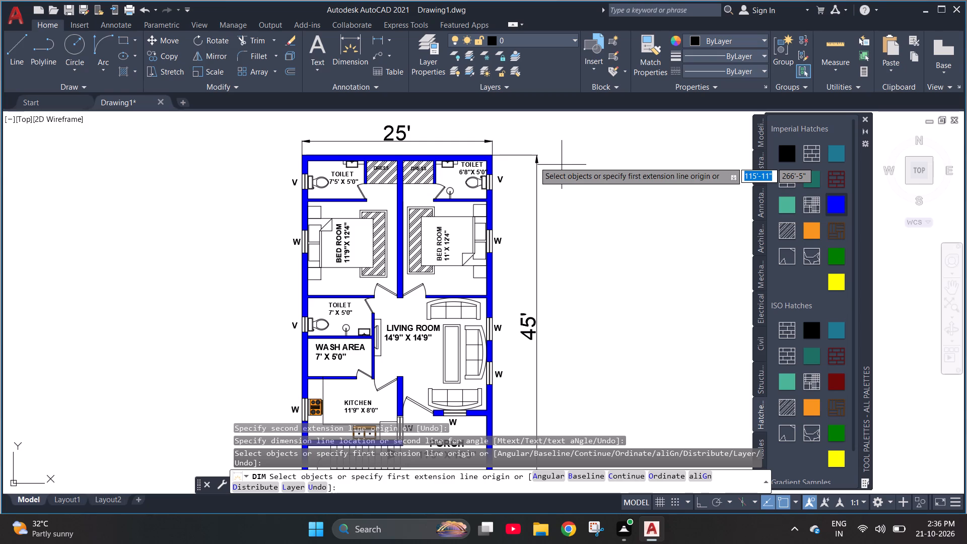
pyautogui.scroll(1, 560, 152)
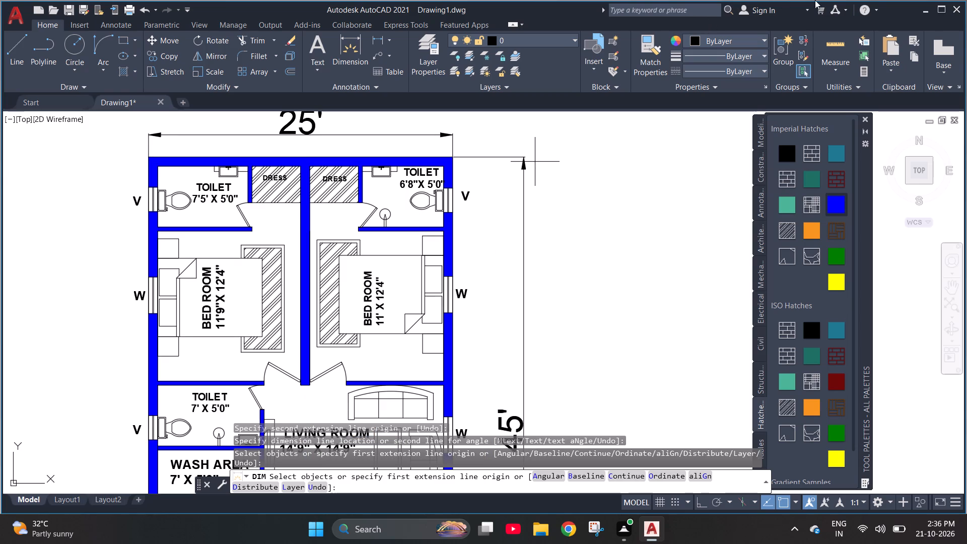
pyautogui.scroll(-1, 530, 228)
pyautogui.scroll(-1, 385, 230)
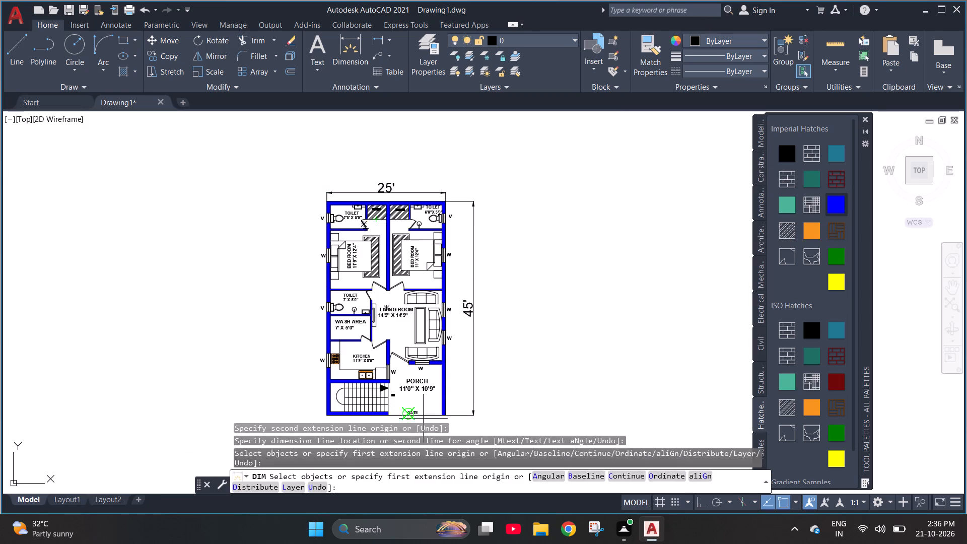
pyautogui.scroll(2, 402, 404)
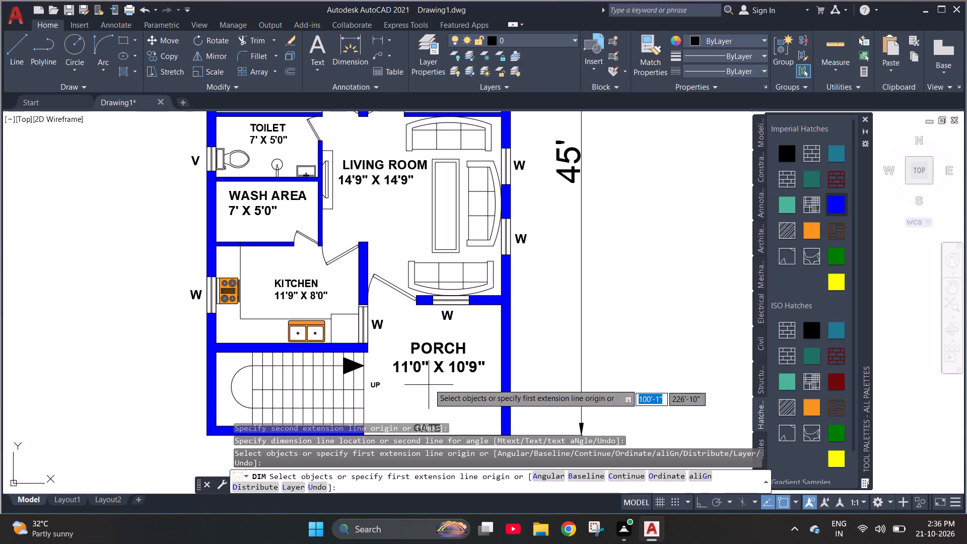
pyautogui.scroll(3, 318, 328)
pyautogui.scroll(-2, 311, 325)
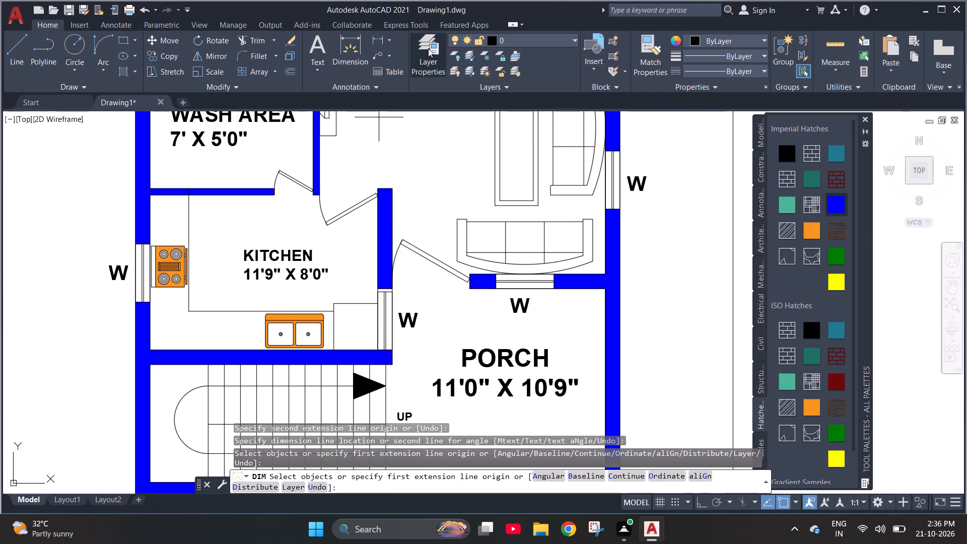
# Open the layer properties manager.
pyautogui.click(425, 66)
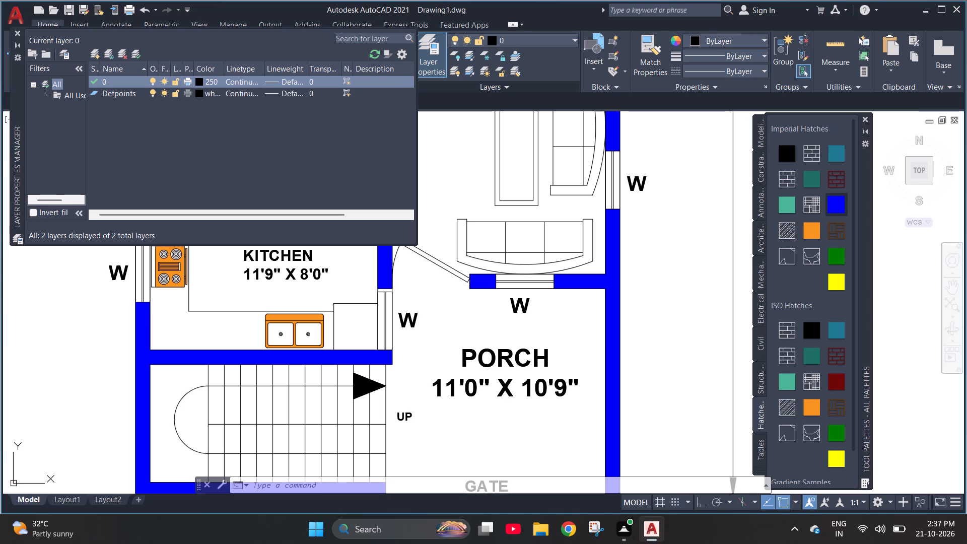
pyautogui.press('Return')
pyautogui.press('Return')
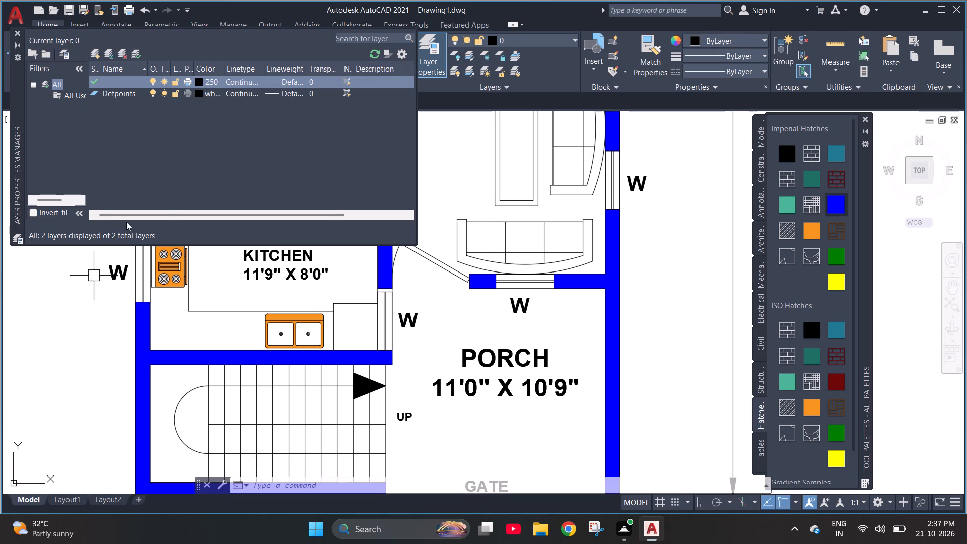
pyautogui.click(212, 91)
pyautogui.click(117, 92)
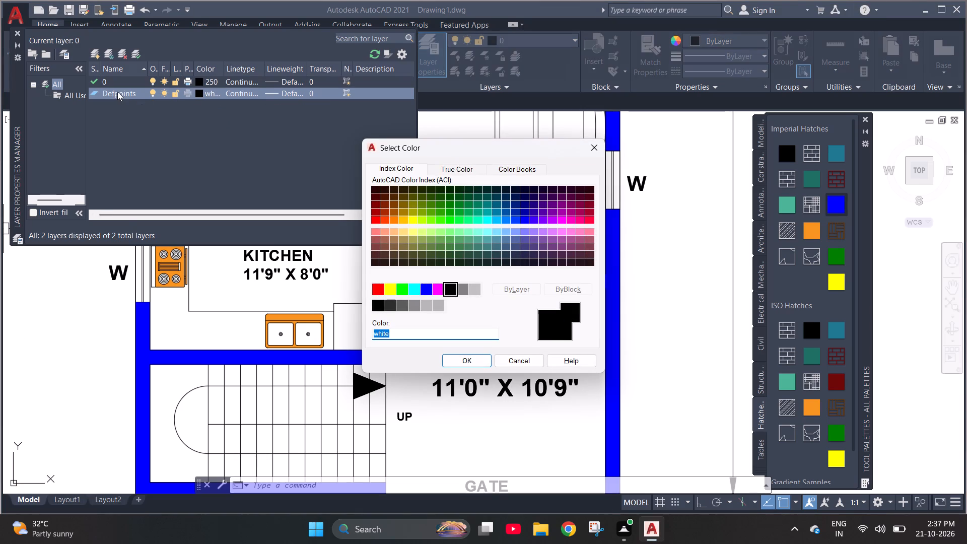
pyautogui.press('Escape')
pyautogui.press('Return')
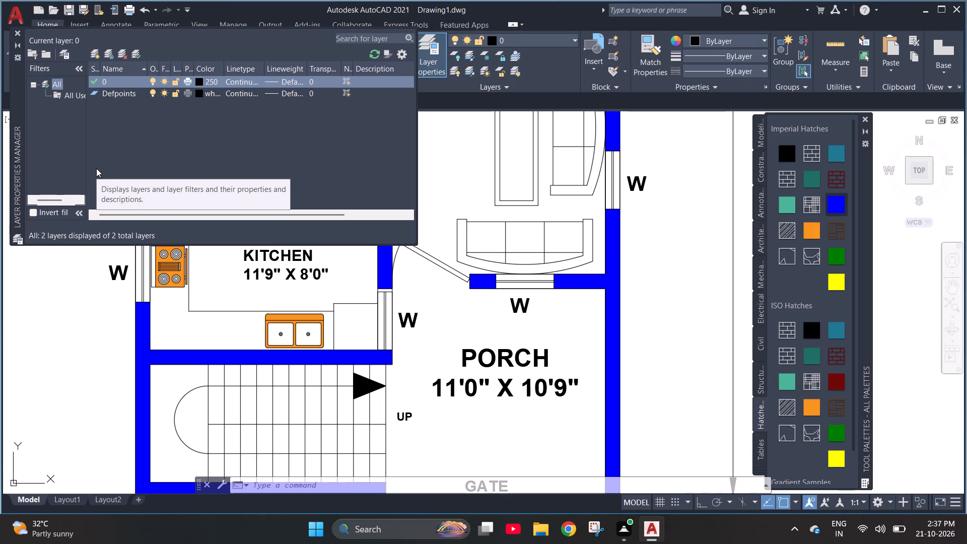
# Create a new layer based on Defpoints and name it LINES'.
pyautogui.click(104, 87)
pyautogui.click(101, 92)
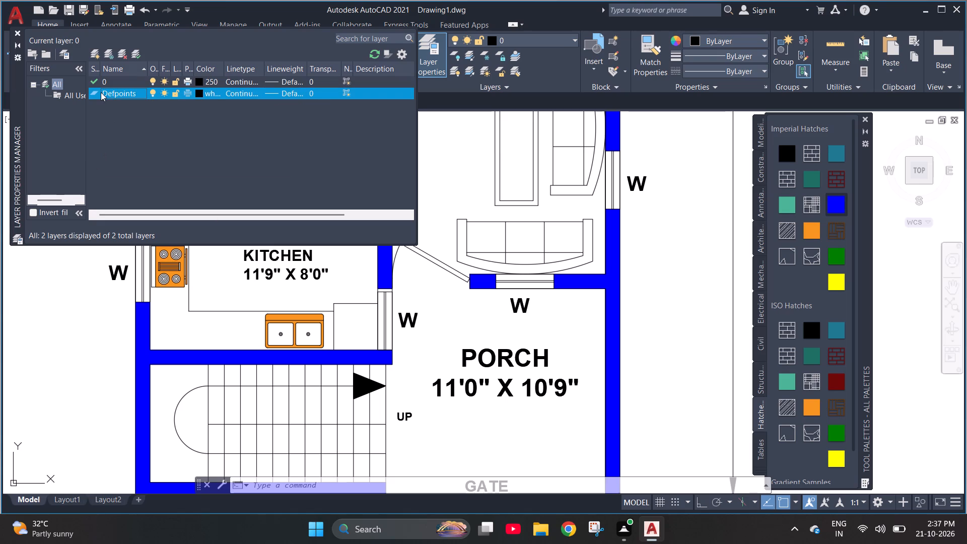
pyautogui.click(106, 56)
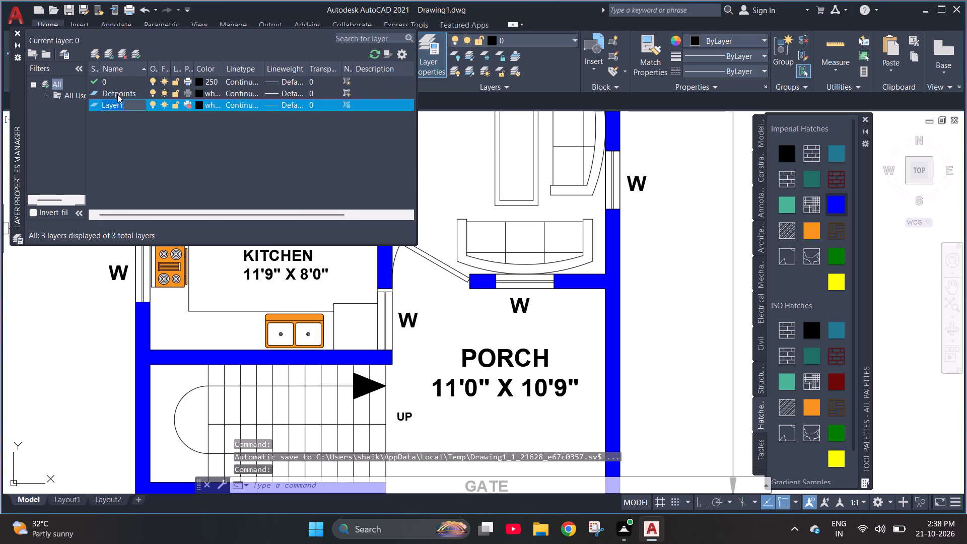
pyautogui.write("LINES'")
pyautogui.press('Return')
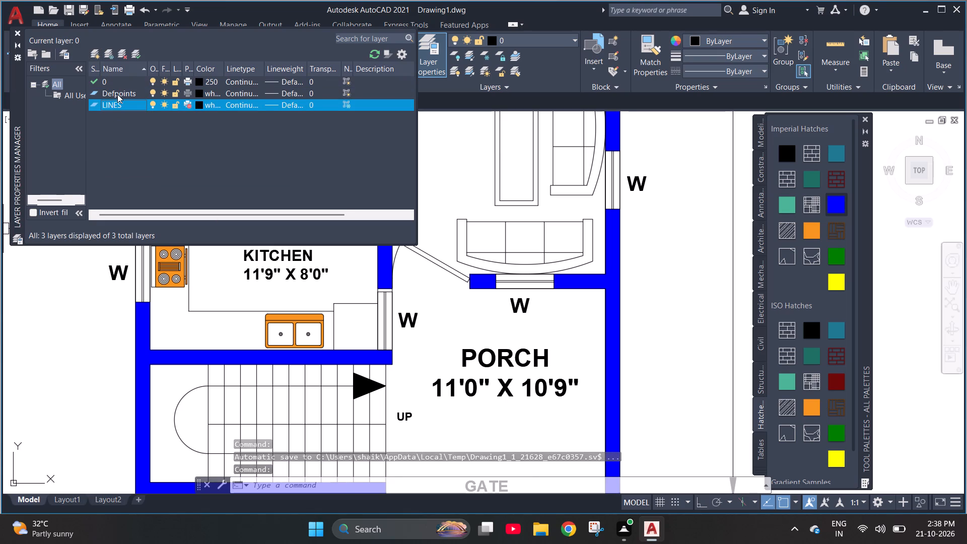
# Lock the LINES' layer, enable plotting for it, and leave the layer manager.
pyautogui.click(182, 104)
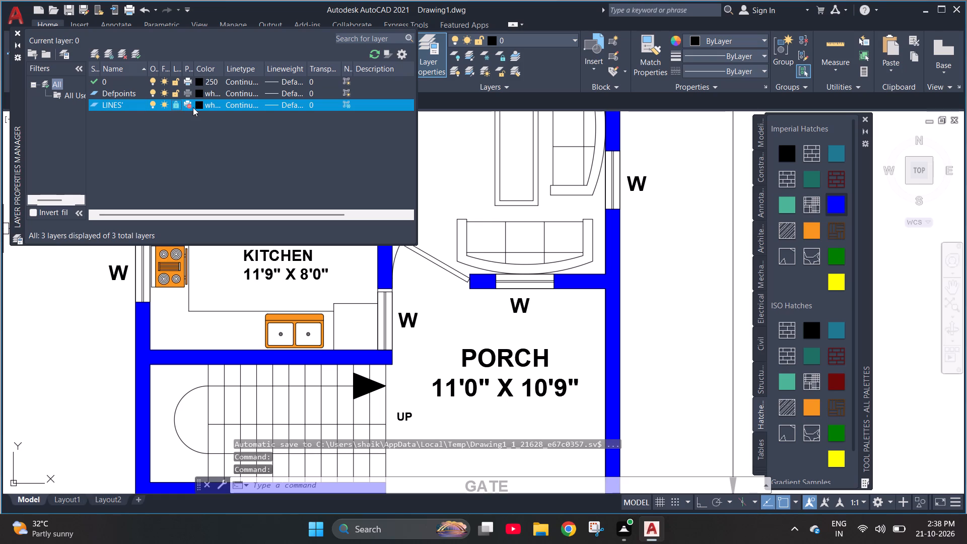
pyautogui.click(187, 104)
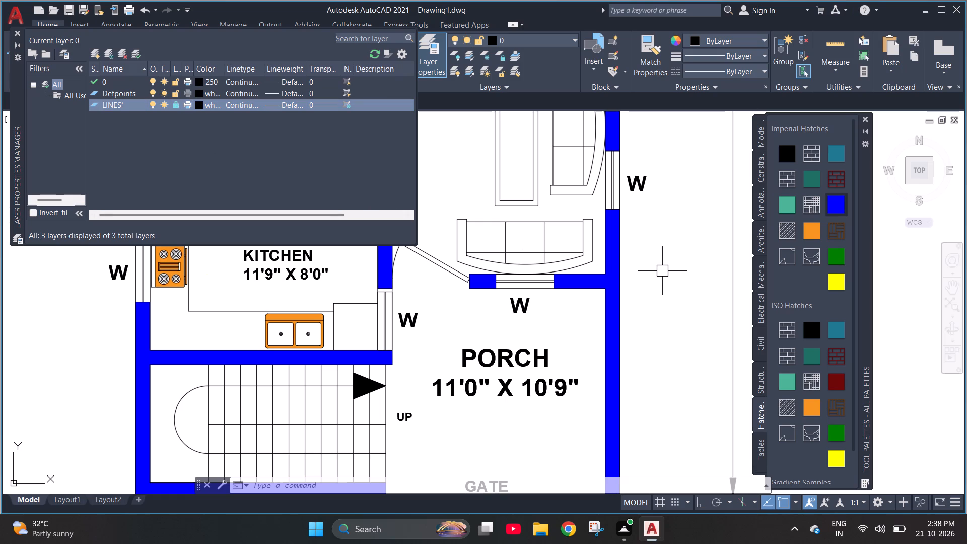
pyautogui.press('Escape')
pyautogui.click(13, 44)
# Select all the tread lines of the staircase, including the edge line next to the porch.
pyautogui.scroll(-1, 226, 169)
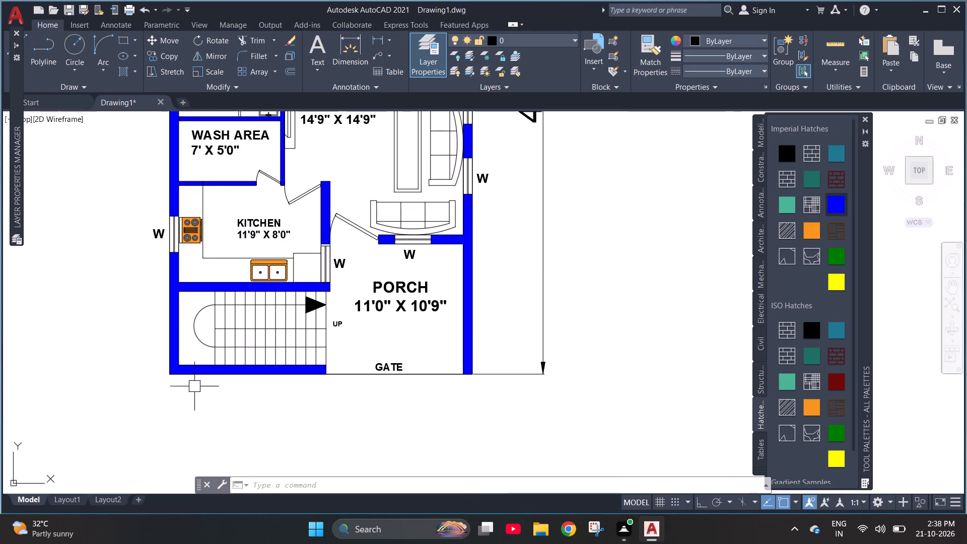
pyautogui.scroll(2, 199, 391)
pyautogui.click(239, 307)
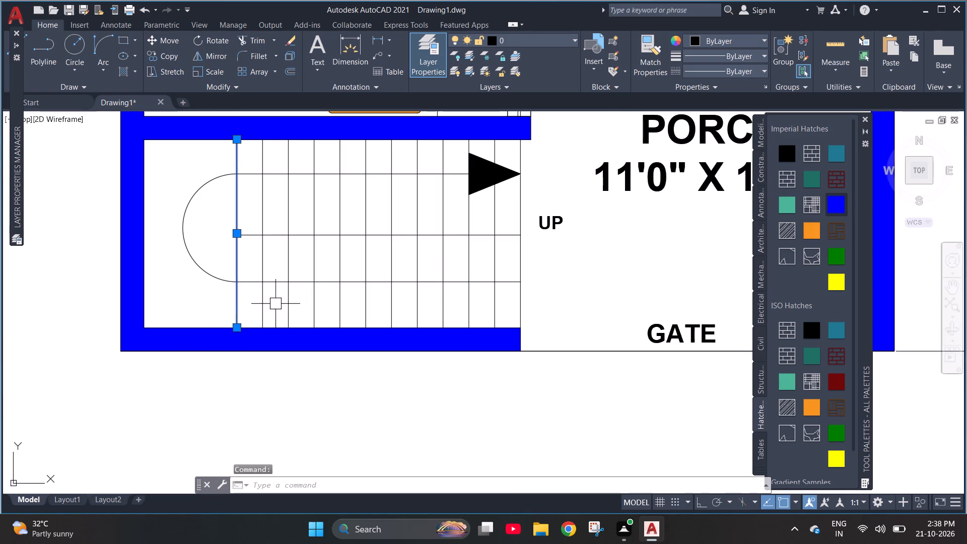
pyautogui.click(262, 299)
pyautogui.click(289, 299)
pyautogui.click(319, 300)
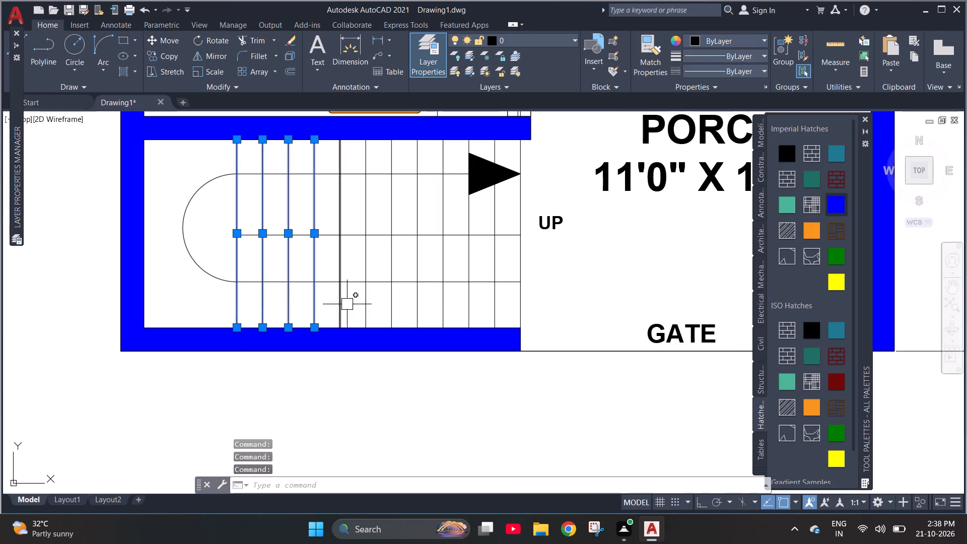
pyautogui.click(348, 304)
pyautogui.click(337, 303)
pyautogui.click(364, 308)
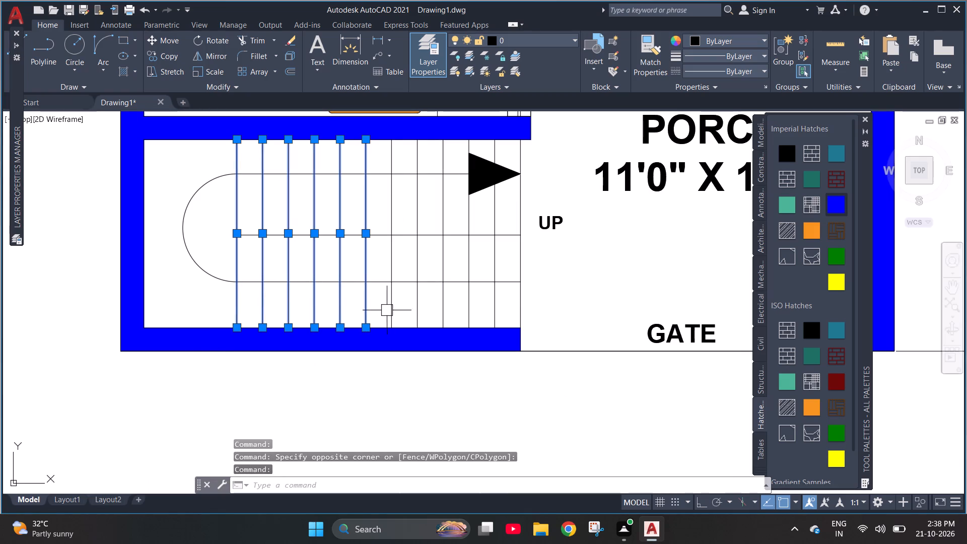
pyautogui.click(392, 310)
pyautogui.click(420, 310)
pyautogui.click(445, 311)
pyautogui.click(475, 317)
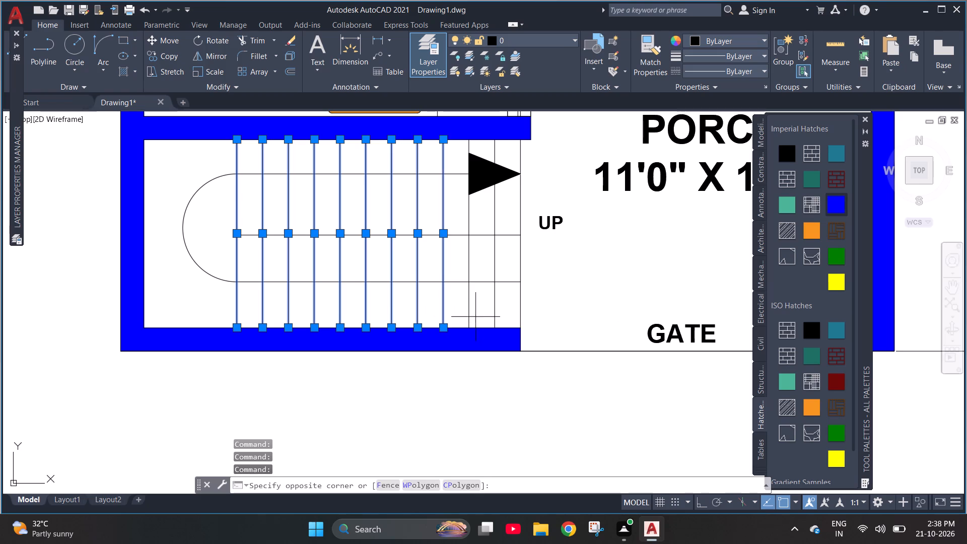
pyautogui.click(469, 315)
pyautogui.click(463, 311)
pyautogui.click(467, 311)
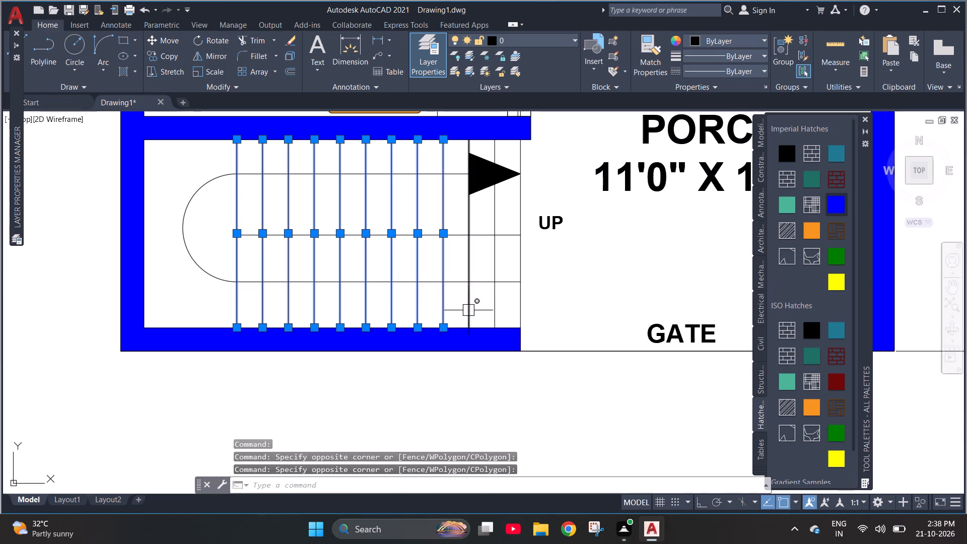
pyautogui.click(467, 310)
pyautogui.click(492, 310)
pyautogui.click(517, 306)
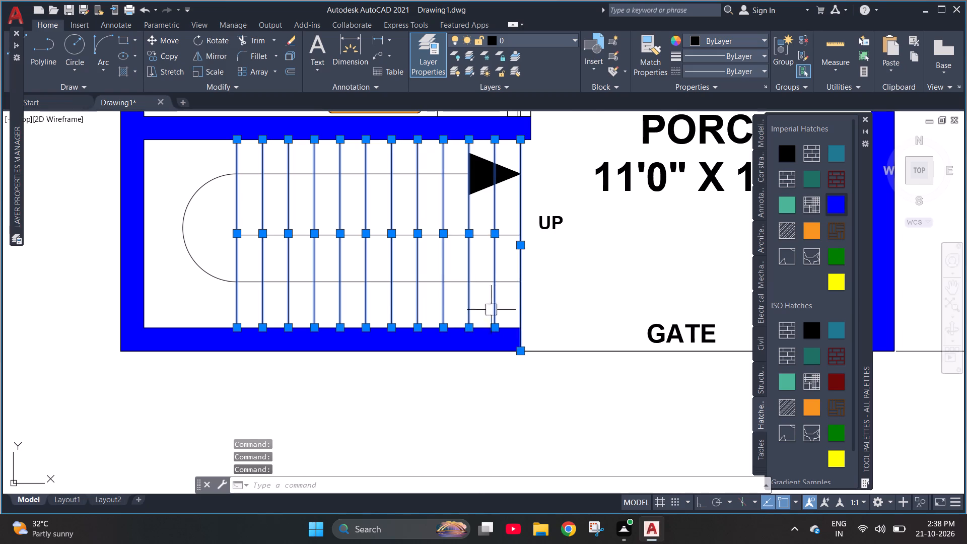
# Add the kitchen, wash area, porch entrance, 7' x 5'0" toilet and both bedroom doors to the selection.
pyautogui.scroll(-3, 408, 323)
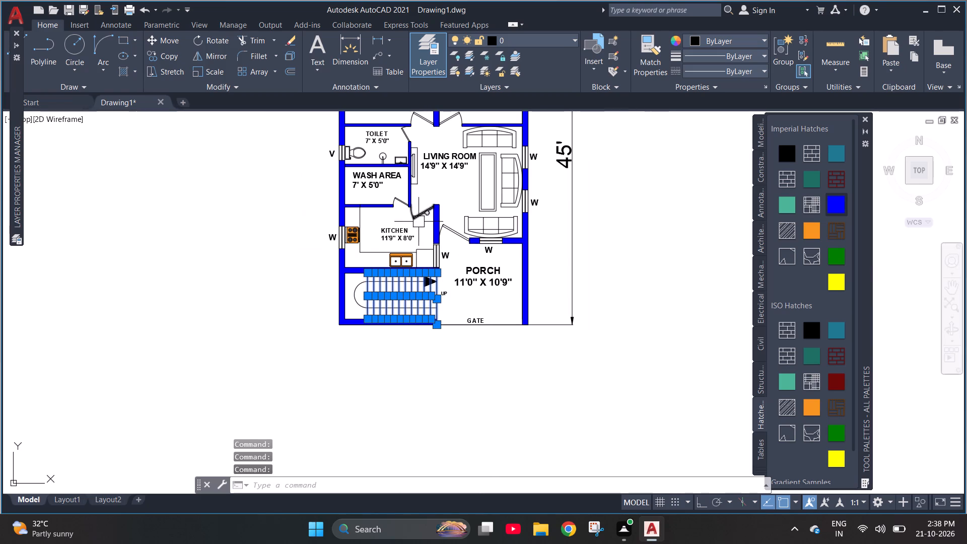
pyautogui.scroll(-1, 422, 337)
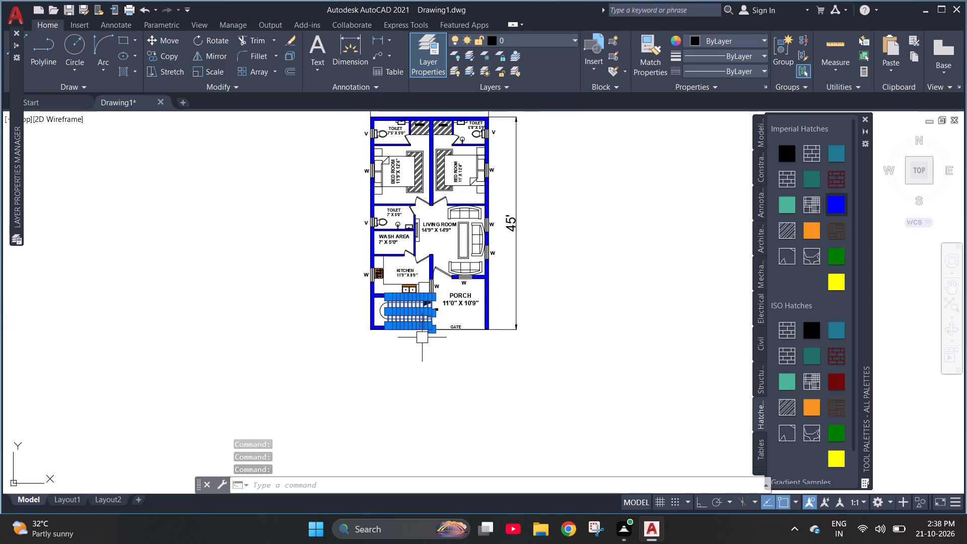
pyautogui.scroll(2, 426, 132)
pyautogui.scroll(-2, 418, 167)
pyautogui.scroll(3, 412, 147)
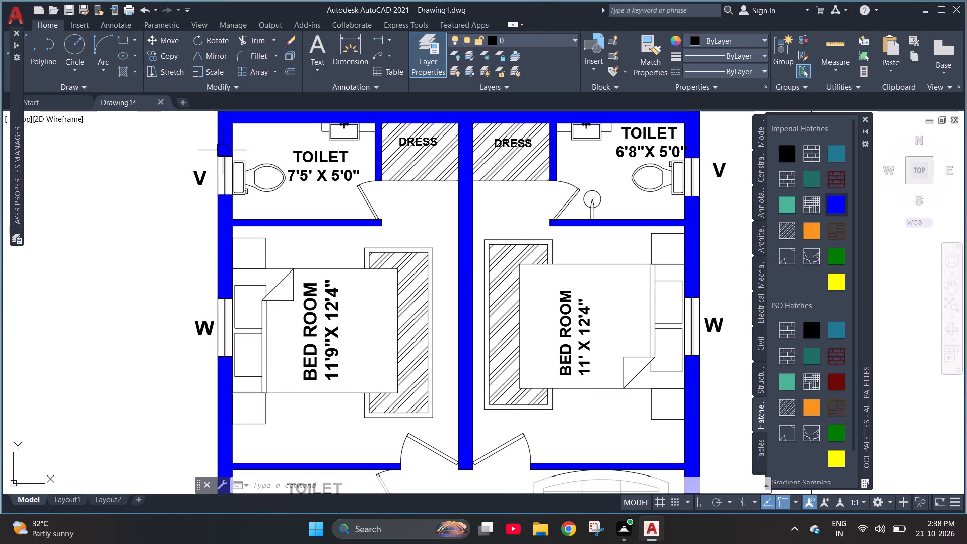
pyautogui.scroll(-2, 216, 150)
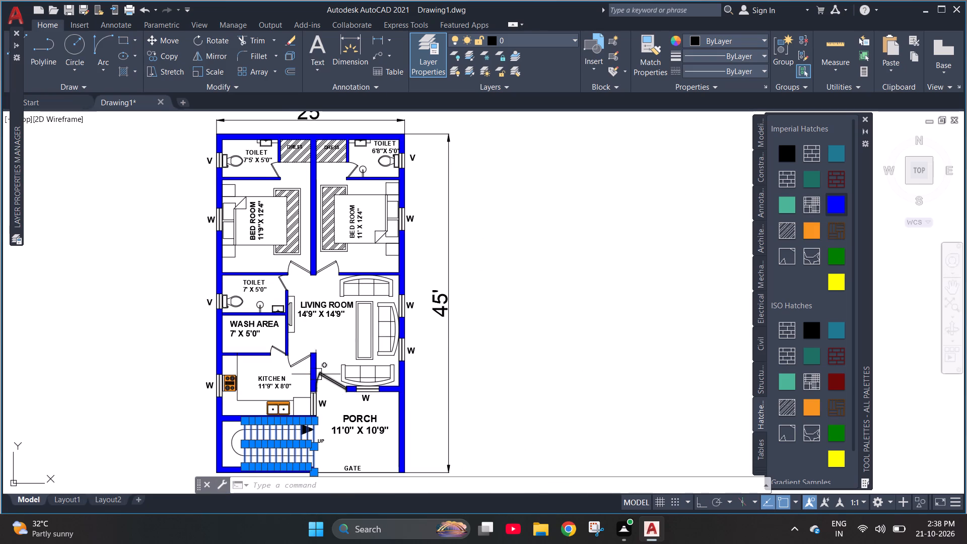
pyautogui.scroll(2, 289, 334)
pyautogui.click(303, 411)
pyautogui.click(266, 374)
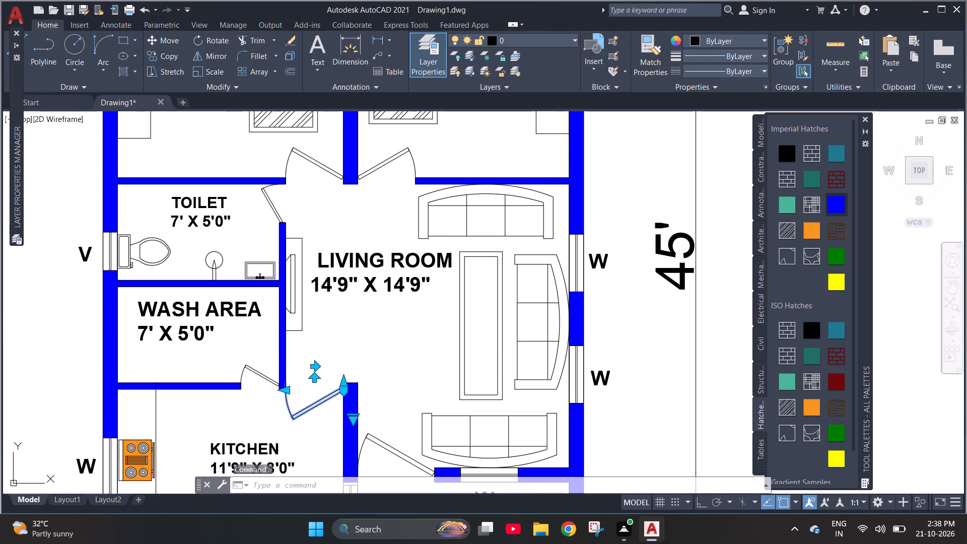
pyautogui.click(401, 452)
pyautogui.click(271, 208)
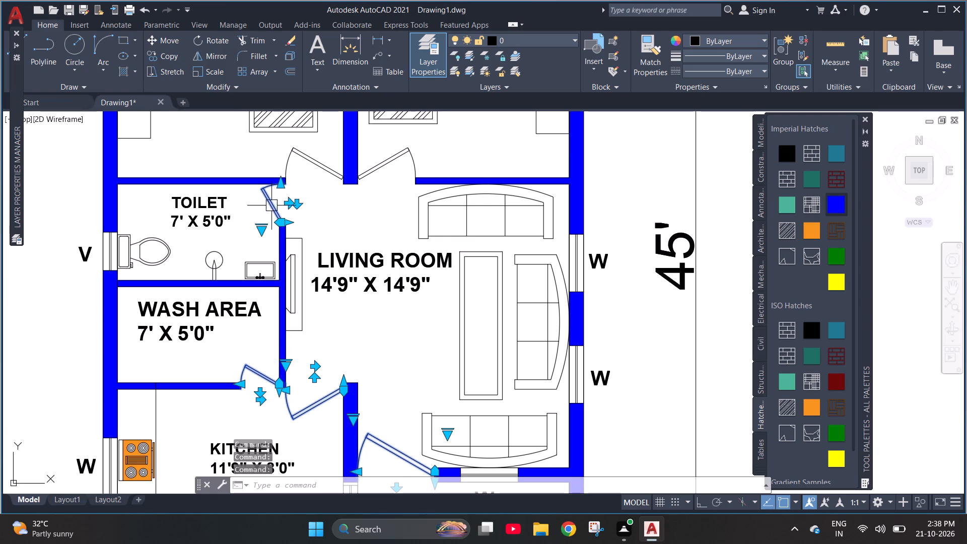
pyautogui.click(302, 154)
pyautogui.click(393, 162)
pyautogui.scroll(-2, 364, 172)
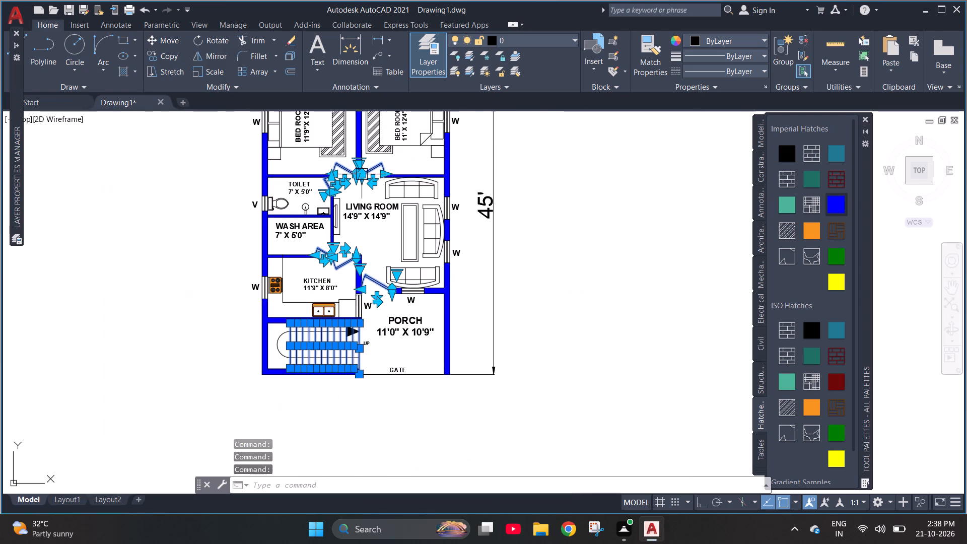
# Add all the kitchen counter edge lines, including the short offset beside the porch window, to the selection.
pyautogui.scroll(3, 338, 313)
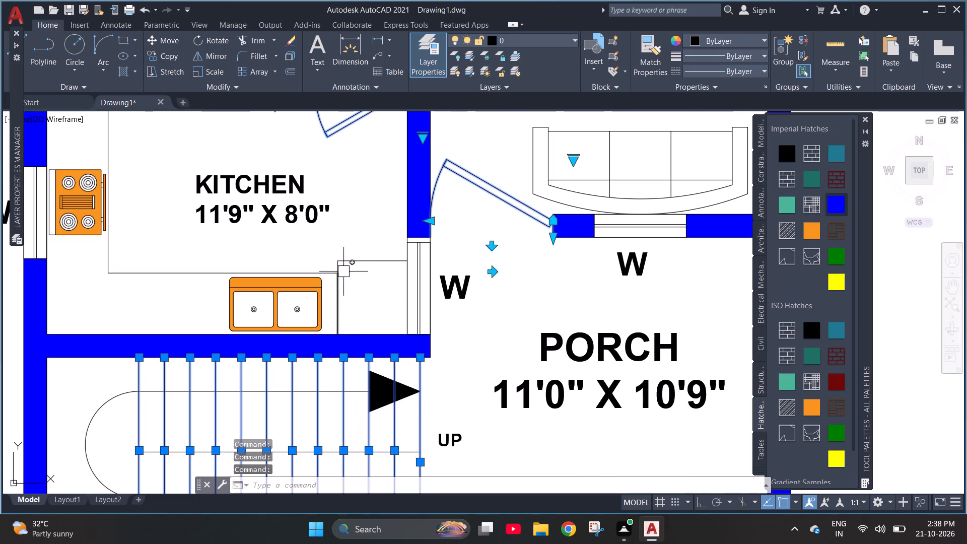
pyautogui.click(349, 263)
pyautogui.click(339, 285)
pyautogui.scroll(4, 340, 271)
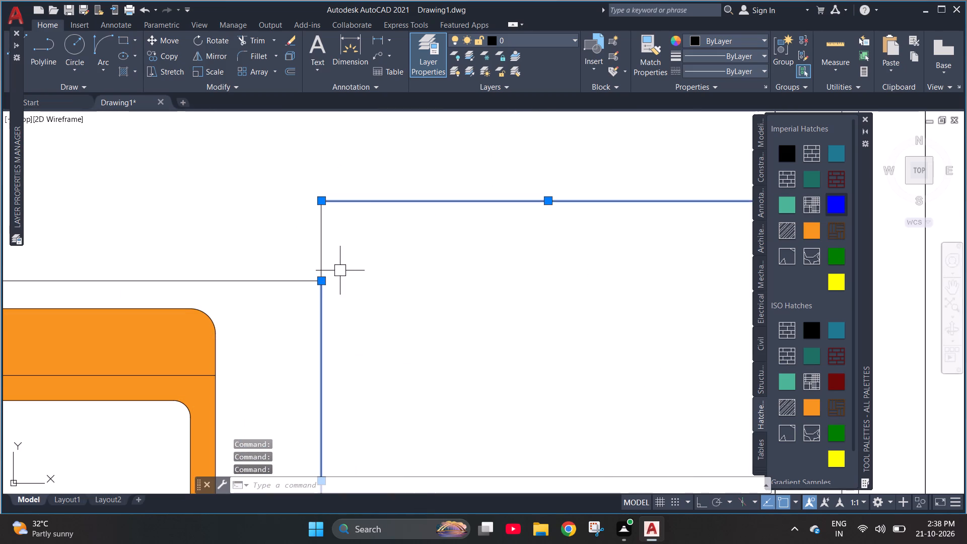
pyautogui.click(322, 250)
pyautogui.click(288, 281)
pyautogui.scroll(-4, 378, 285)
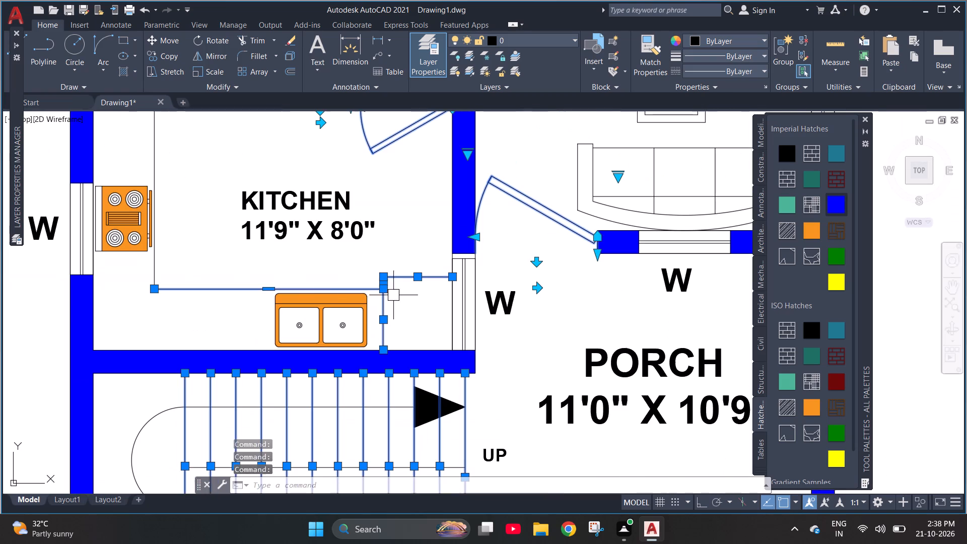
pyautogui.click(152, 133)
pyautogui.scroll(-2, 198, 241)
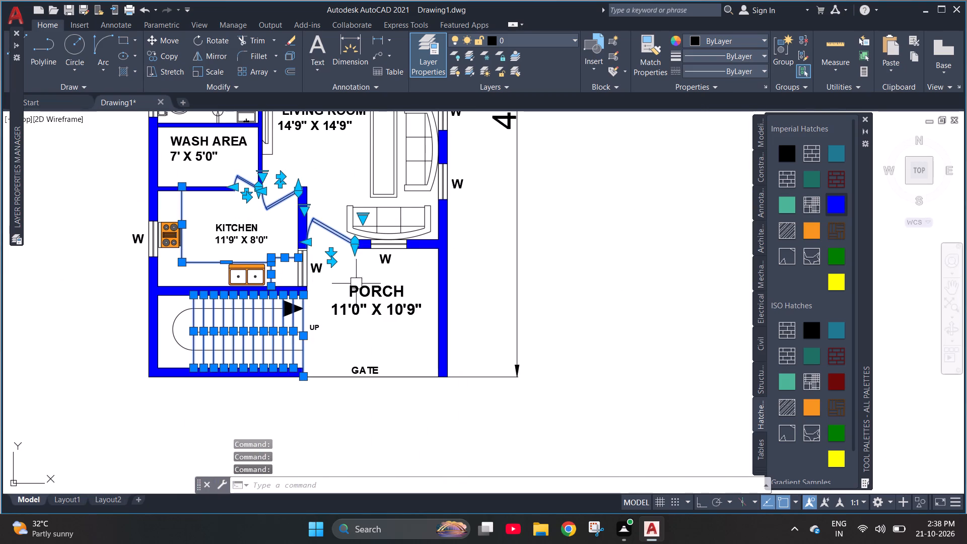
# Set the colour of the LINES' layer to red, index colour 10, and clear the selection.
pyautogui.scroll(-2, 387, 278)
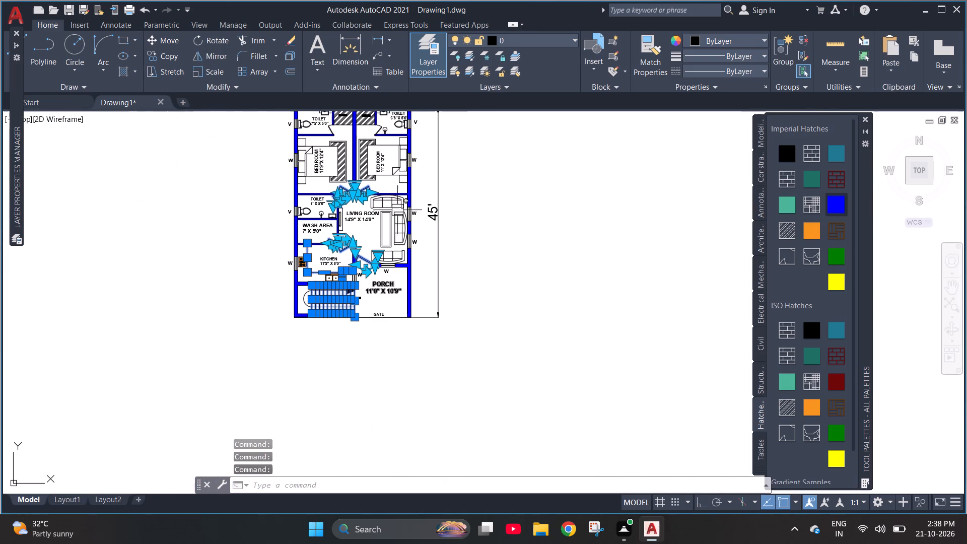
pyautogui.scroll(2, 395, 200)
pyautogui.scroll(-1, 395, 200)
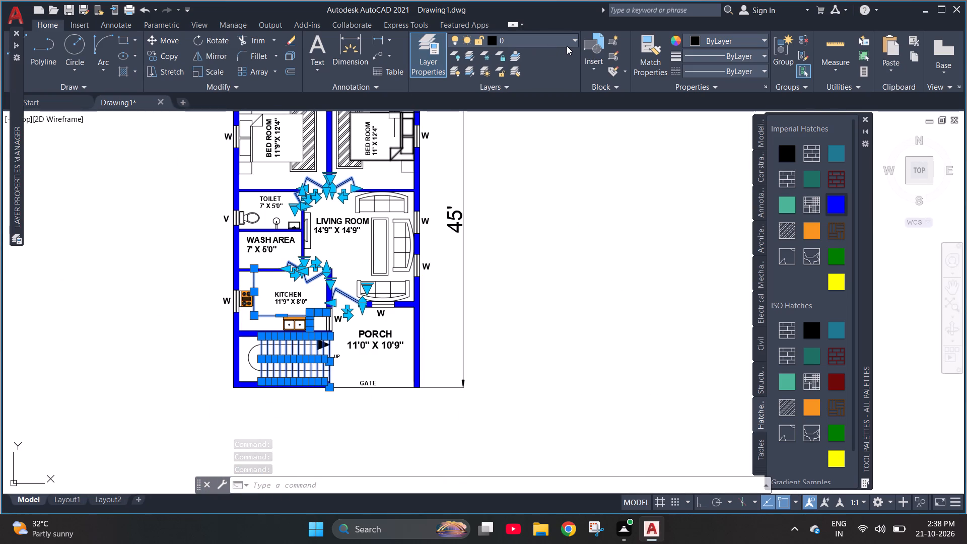
pyautogui.click(574, 40)
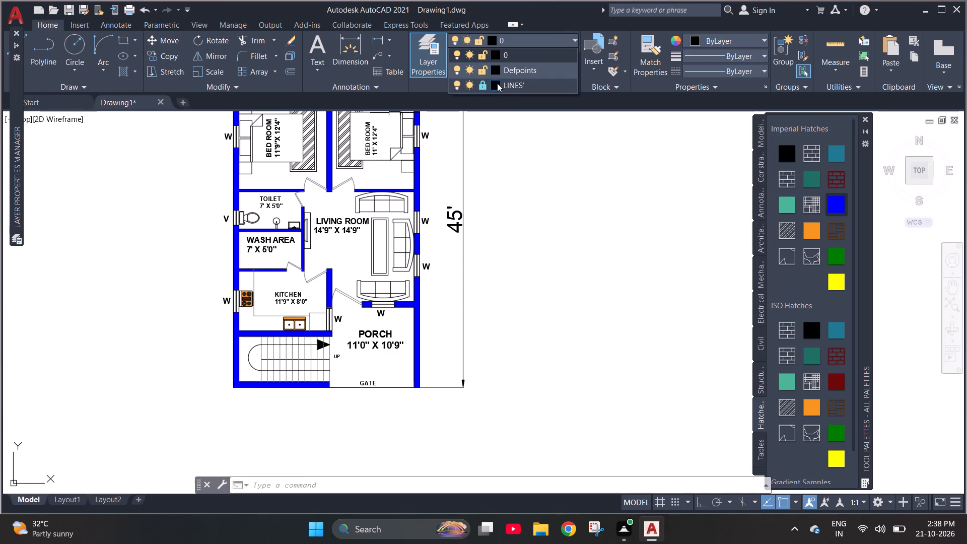
pyautogui.click(497, 83)
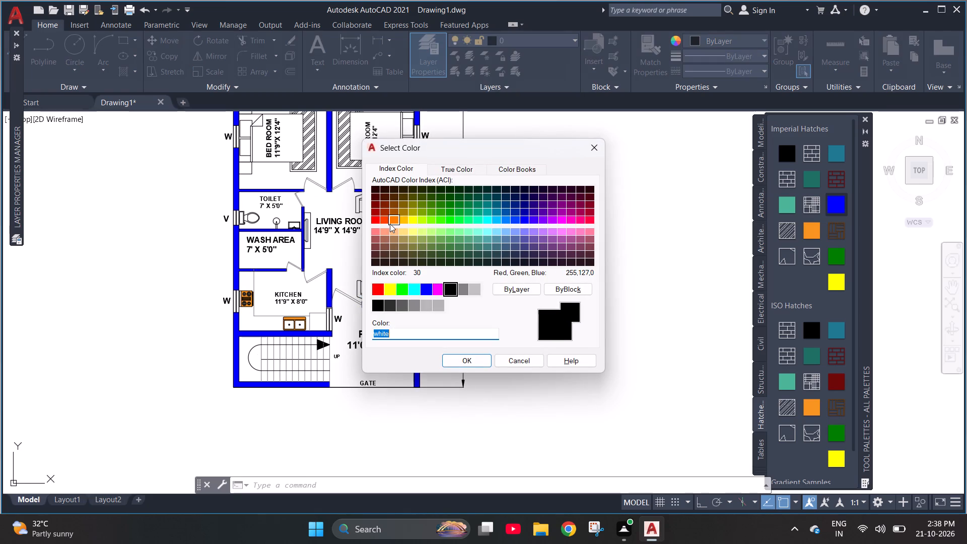
pyautogui.click(386, 222)
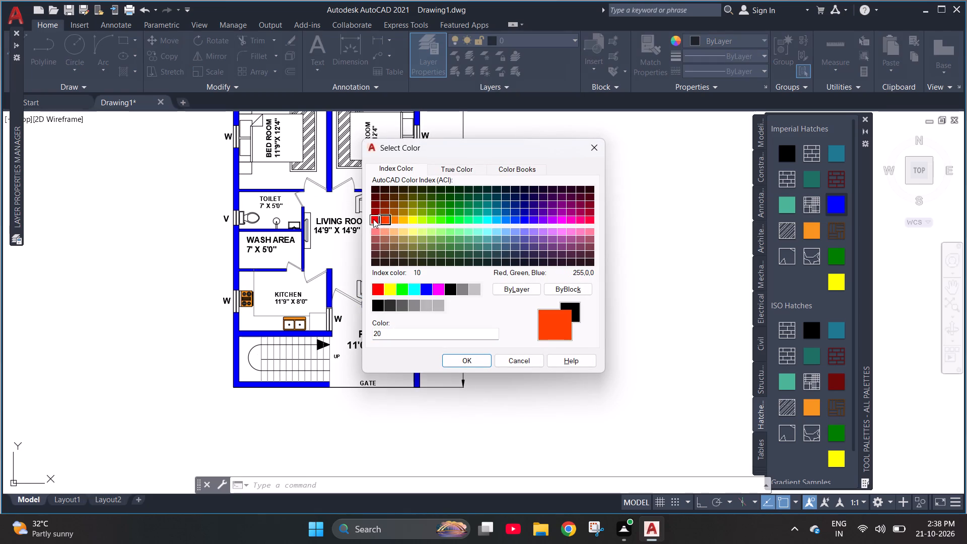
pyautogui.click(373, 219)
pyautogui.click(456, 360)
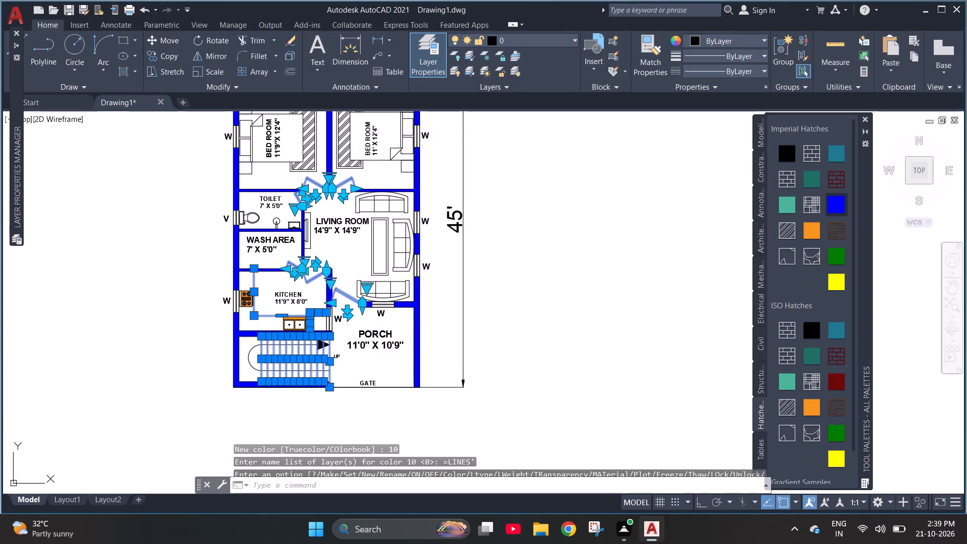
pyautogui.press('Escape')
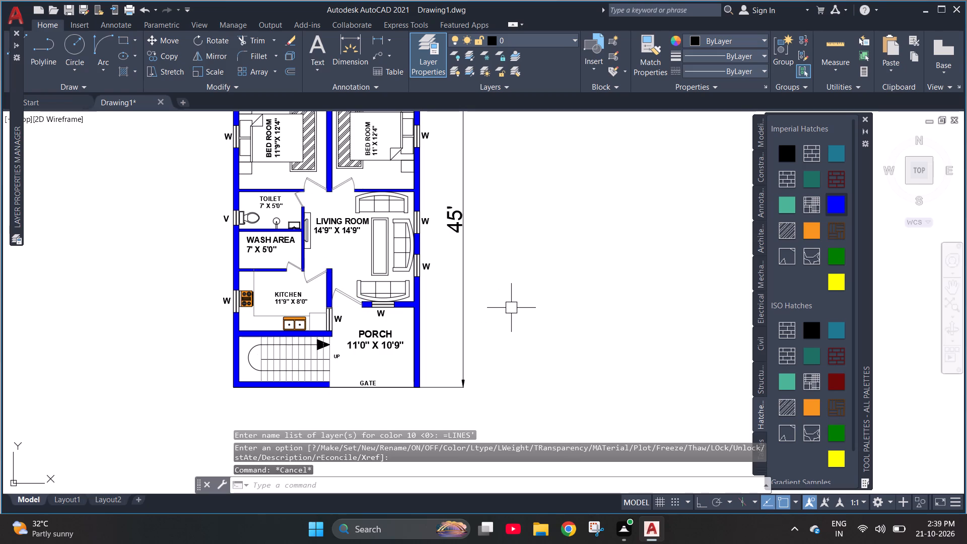
# Select all the staircase tread lines again, including the edge line next to the porch.
pyautogui.scroll(3, 240, 390)
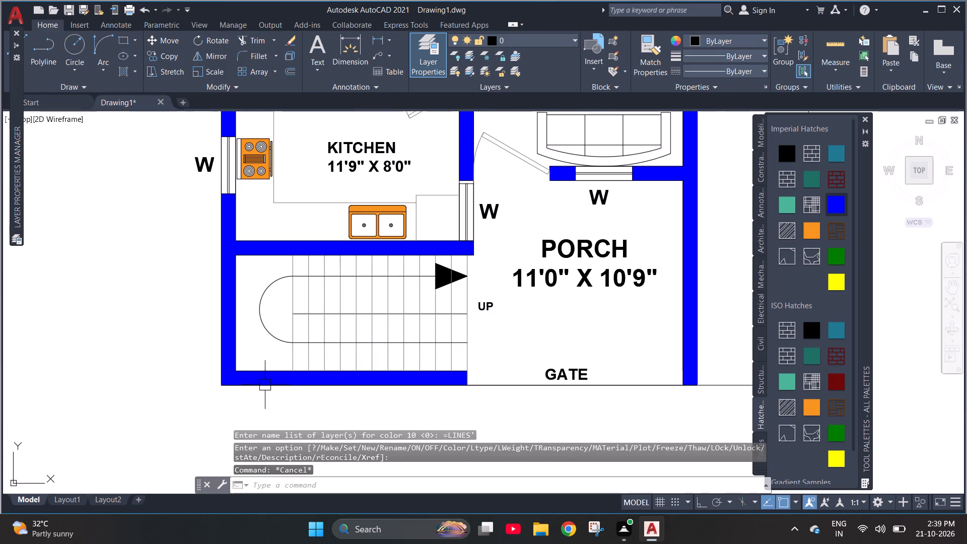
pyautogui.click(291, 364)
pyautogui.click(305, 361)
pyautogui.click(325, 357)
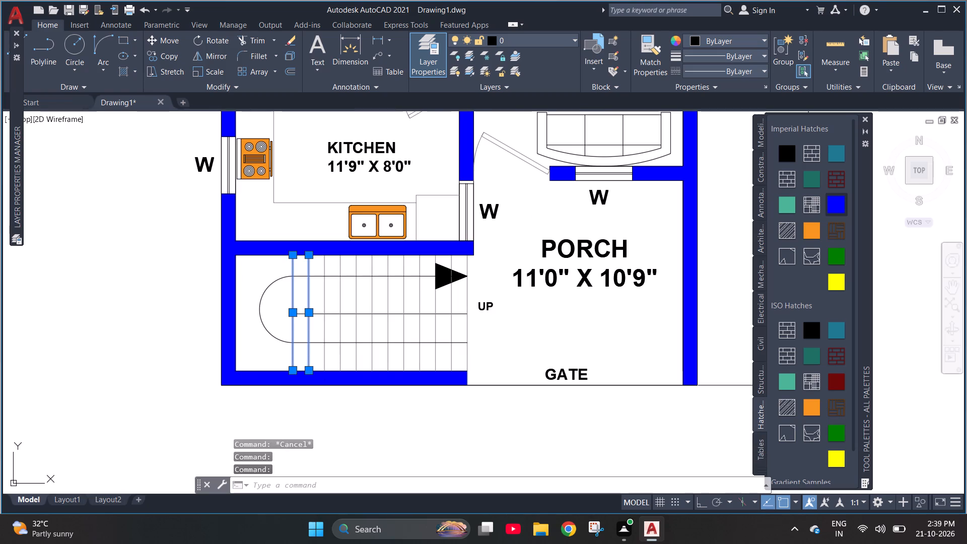
pyautogui.click(340, 358)
pyautogui.click(360, 358)
pyautogui.click(381, 363)
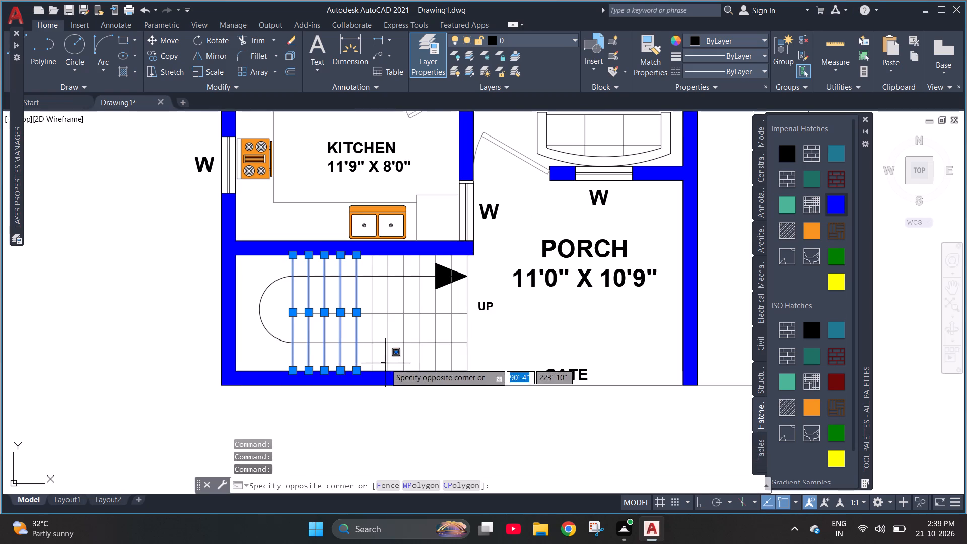
pyautogui.click(366, 359)
pyautogui.click(389, 359)
pyautogui.click(401, 362)
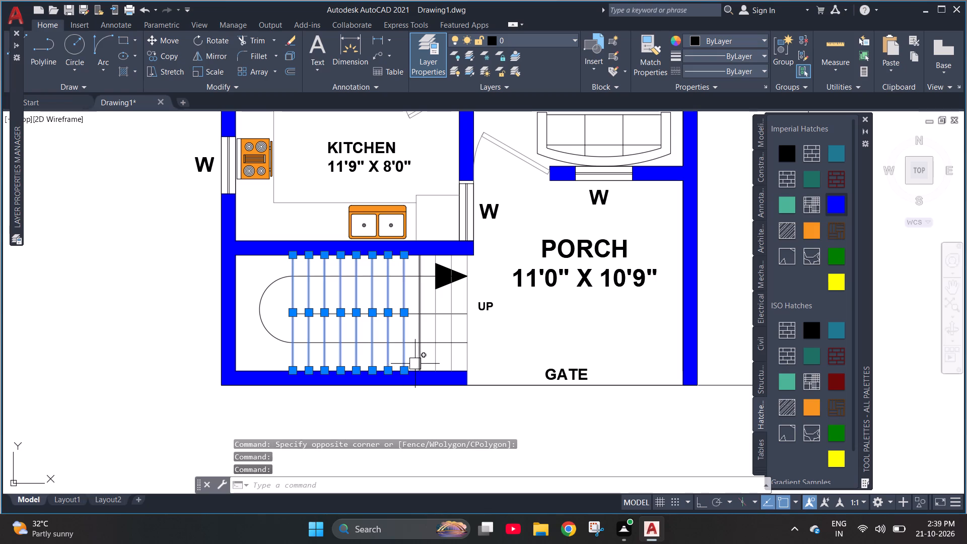
pyautogui.click(416, 364)
pyautogui.moveTo(437, 359); pyautogui.dragTo(441, 357)
pyautogui.click(451, 357)
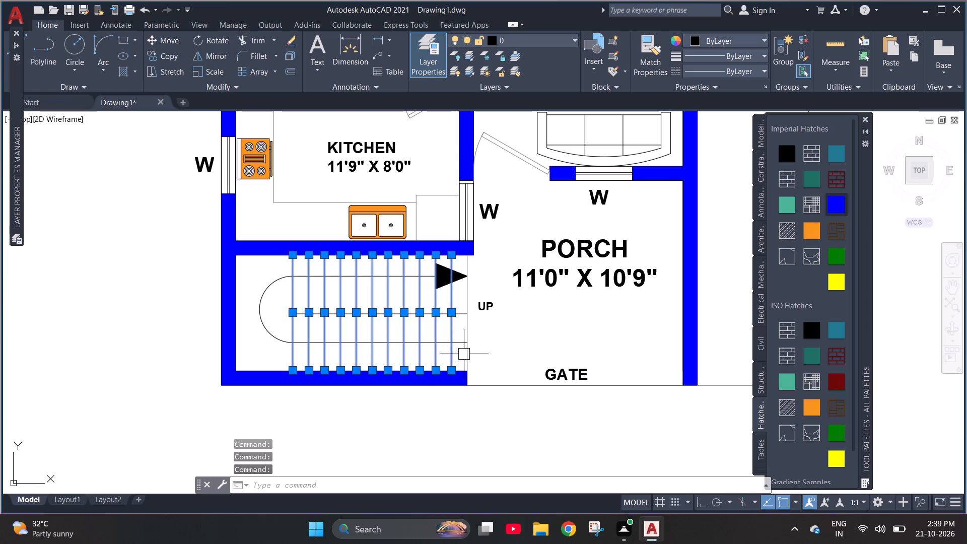
pyautogui.click(466, 354)
# Add the kitchen counter edge lines, including the short offset beside the porch window, to the selection.
pyautogui.scroll(-2, 375, 338)
pyautogui.scroll(2, 344, 238)
pyautogui.click(325, 259)
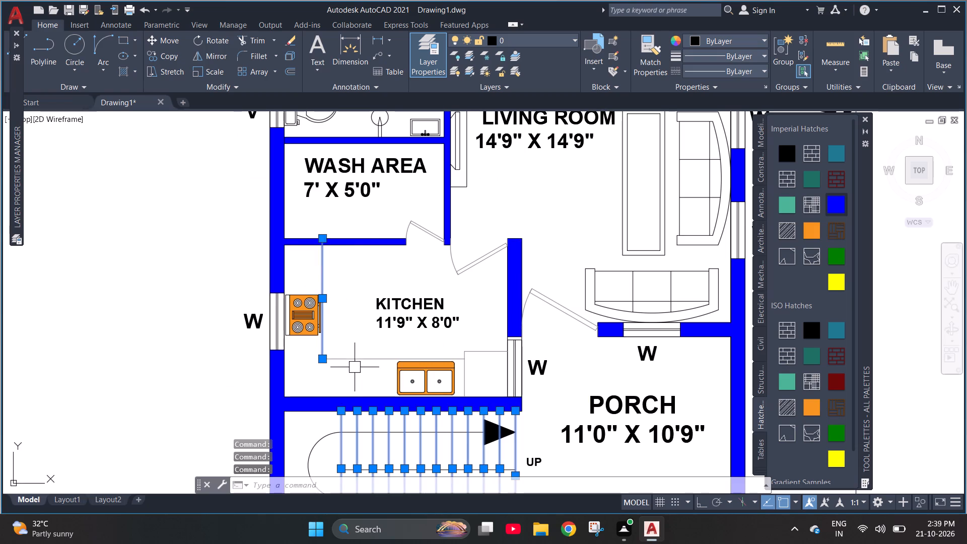
pyautogui.click(355, 367)
pyautogui.click(361, 364)
pyautogui.click(365, 360)
pyautogui.click(487, 353)
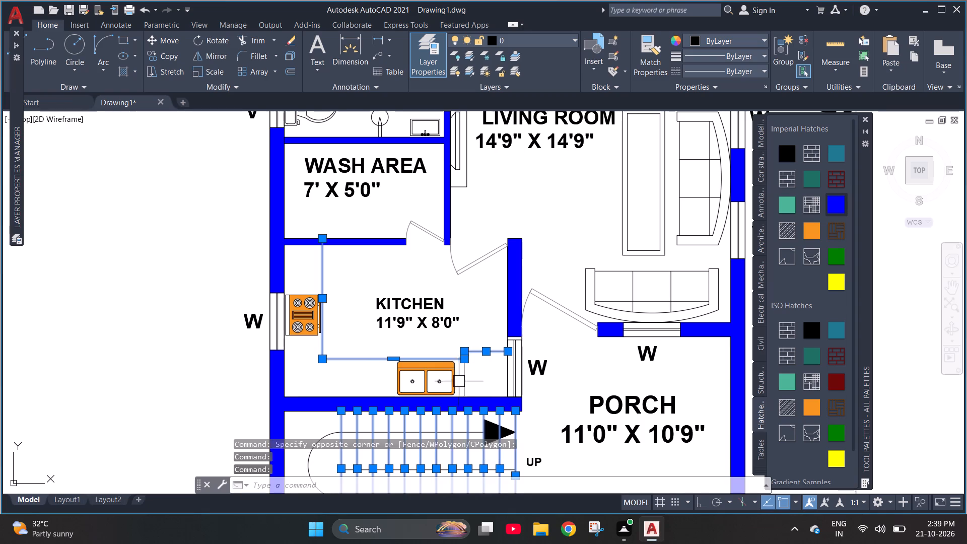
pyautogui.click(464, 375)
pyautogui.scroll(-1, 305, 347)
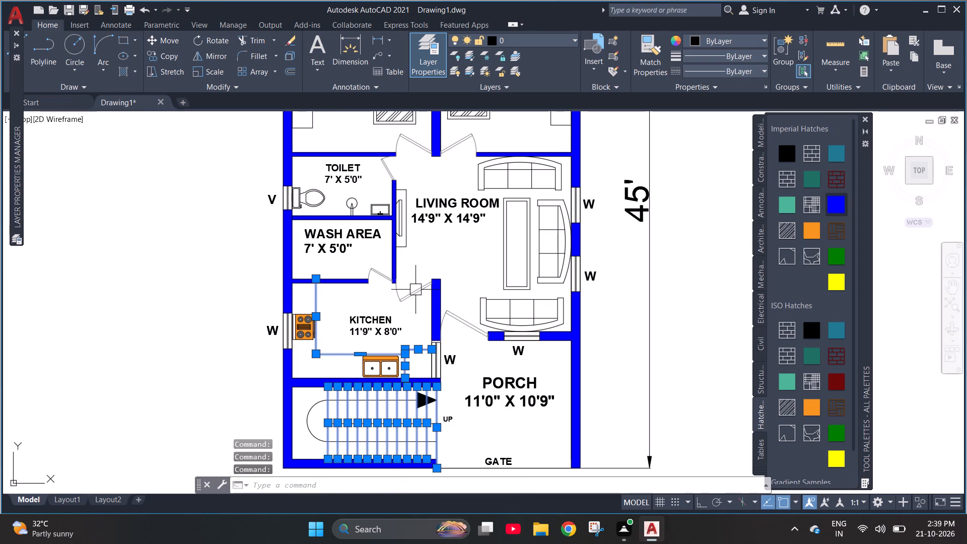
# Add all eight doors of the house, including those of the two upper toilets, to the selection.
pyautogui.click(415, 293)
pyautogui.click(383, 274)
pyautogui.click(465, 324)
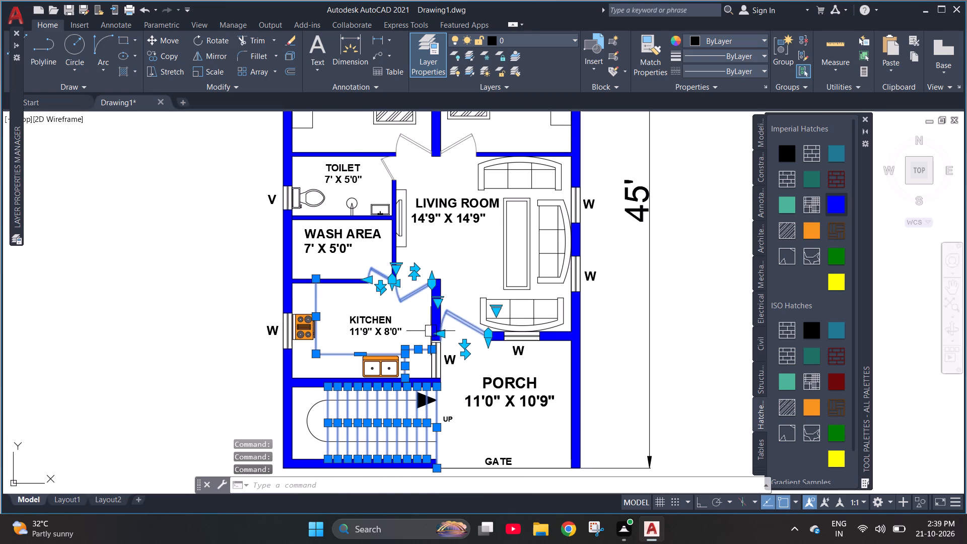
pyautogui.scroll(-1, 405, 331)
pyautogui.scroll(2, 401, 222)
pyautogui.click(375, 234)
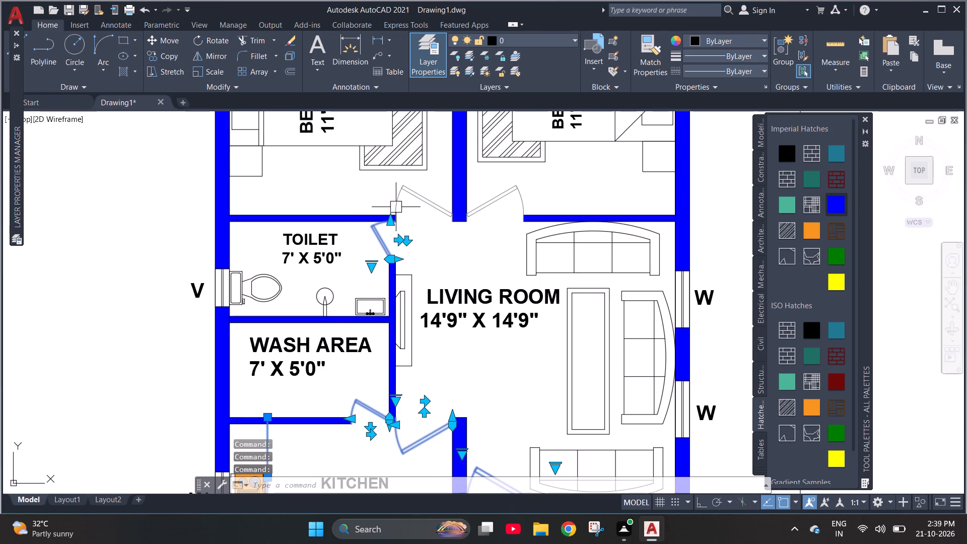
pyautogui.click(417, 195)
pyautogui.click(505, 198)
pyautogui.scroll(-2, 415, 303)
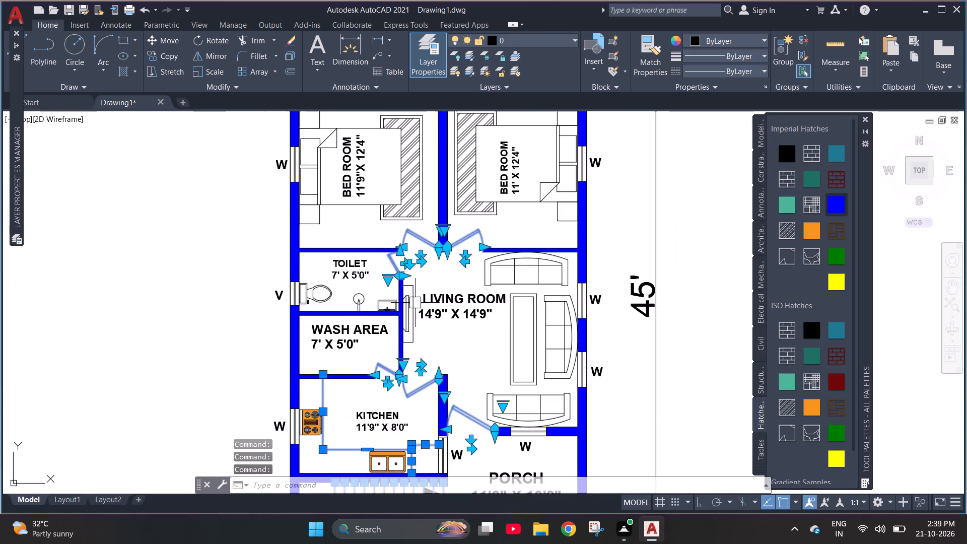
pyautogui.scroll(3, 381, 157)
pyautogui.click(426, 177)
pyautogui.scroll(-1, 344, 197)
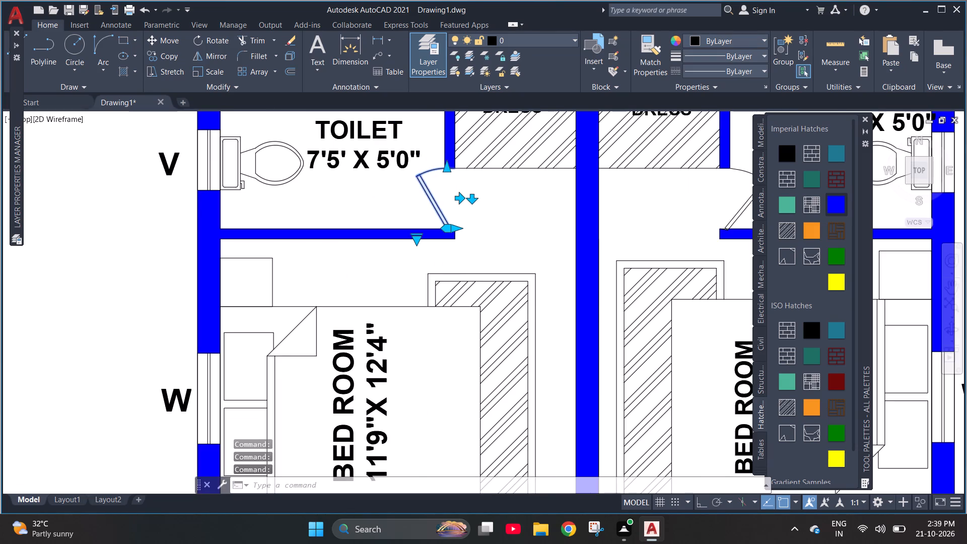
pyautogui.click(588, 202)
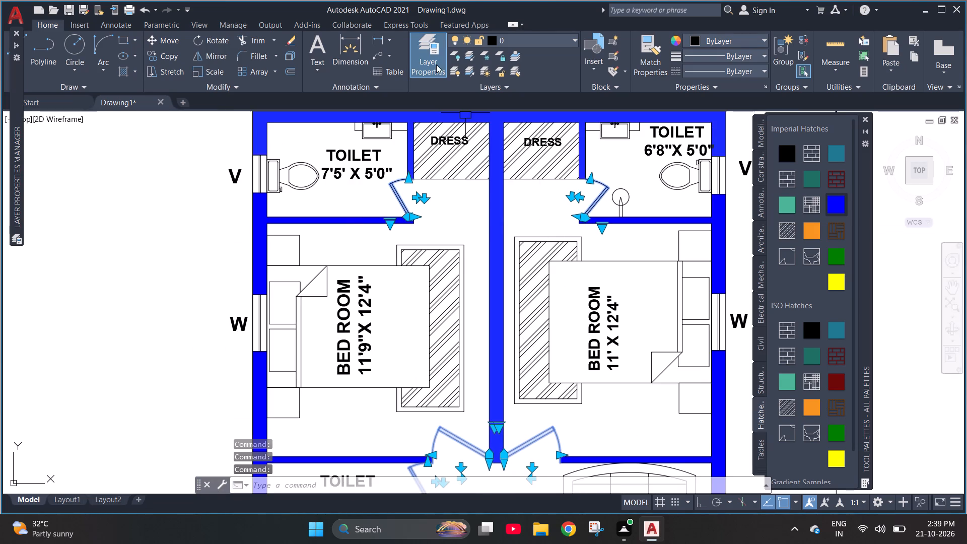
# Reapply index colour 10 to the LINES' layer for the selected linework, and clear the selection.
pyautogui.click(573, 38)
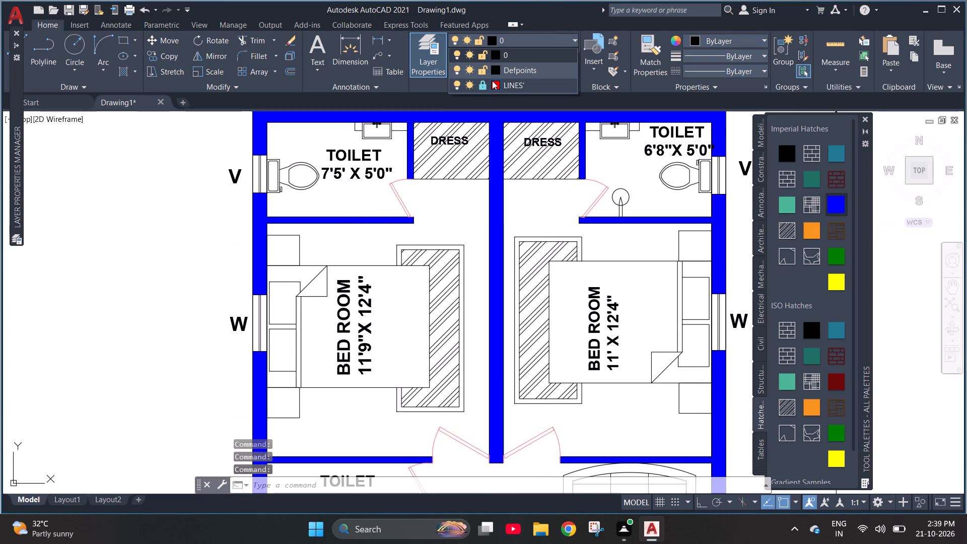
pyautogui.click(494, 83)
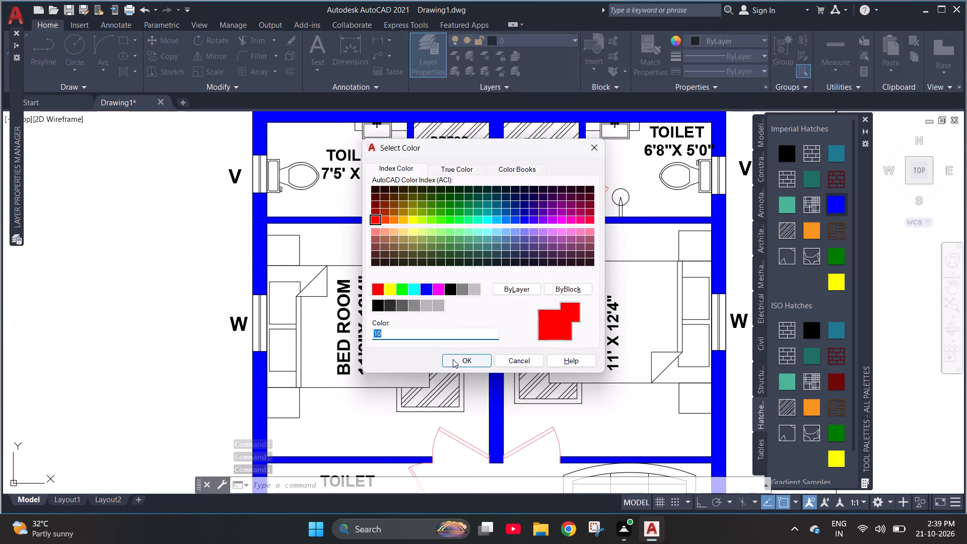
pyautogui.click(453, 359)
pyautogui.scroll(-1, 237, 308)
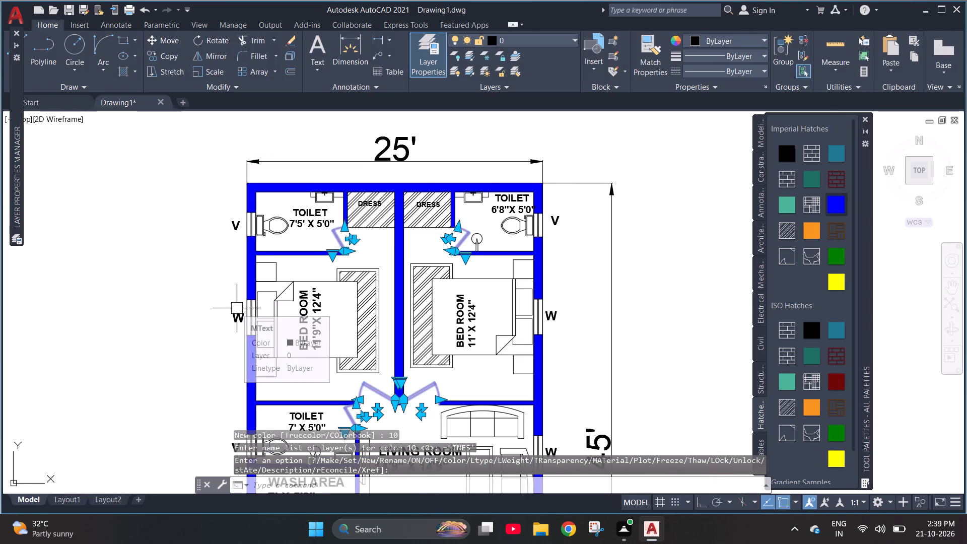
pyautogui.press('Escape')
pyautogui.scroll(-2, 237, 308)
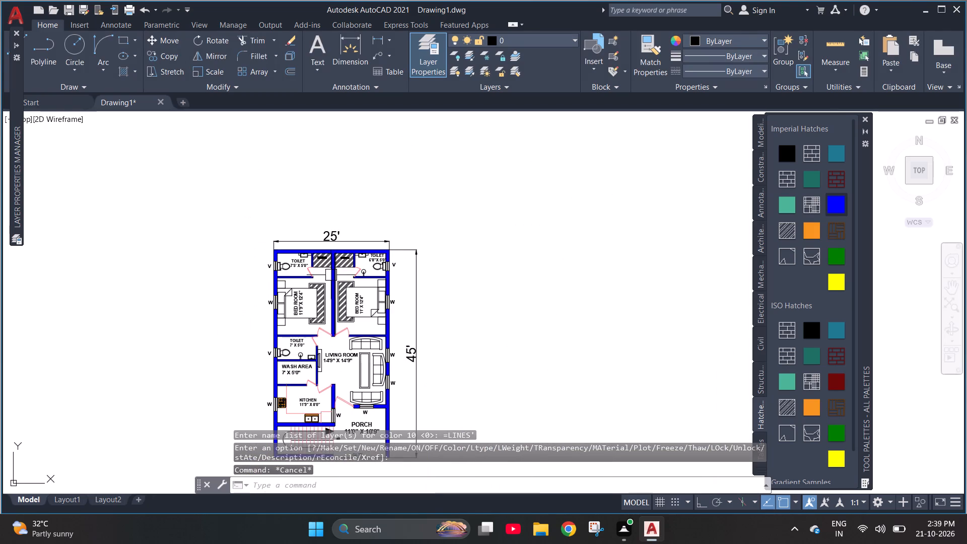
# Reapply index colour 10 to the LINES' layer for the stair's curved turn and its two connected straight direction lines, and clear the selection.
pyautogui.scroll(-1, 328, 277)
pyautogui.scroll(3, 343, 379)
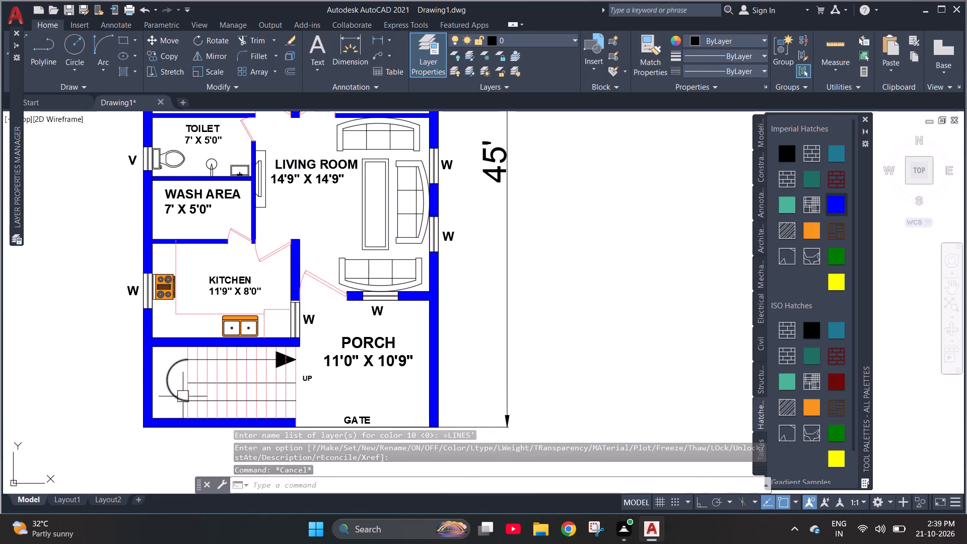
pyautogui.scroll(2, 177, 387)
pyautogui.click(152, 347)
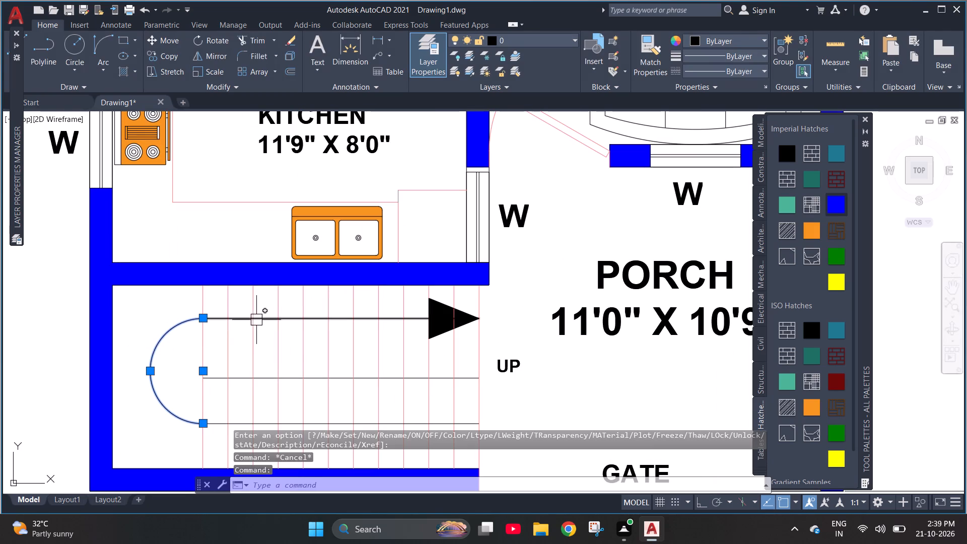
pyautogui.click(263, 317)
pyautogui.click(370, 422)
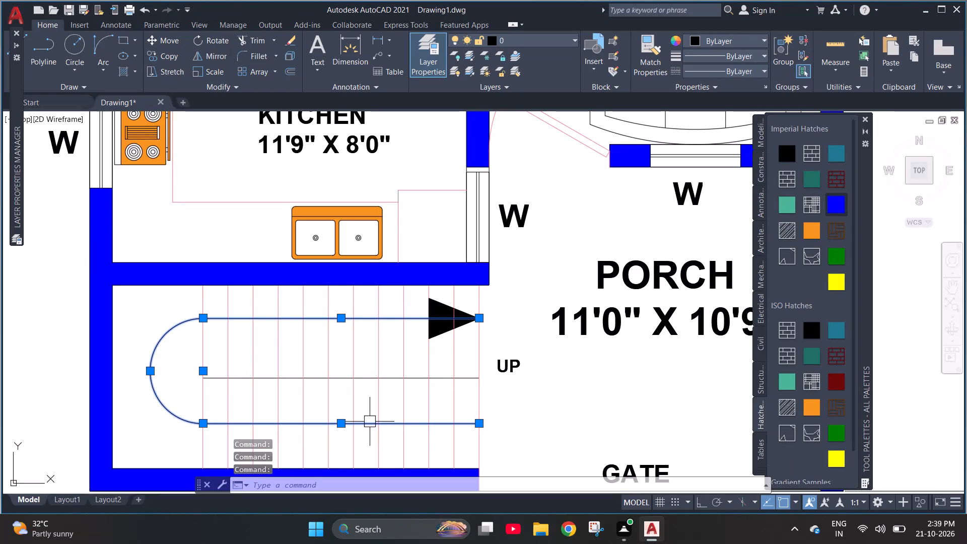
pyautogui.click(573, 41)
pyautogui.click(497, 84)
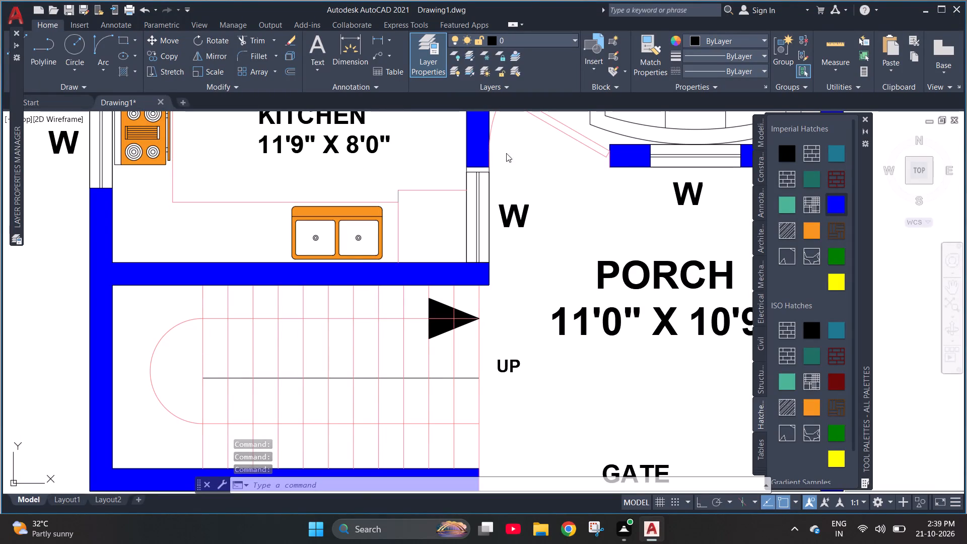
pyautogui.click(474, 362)
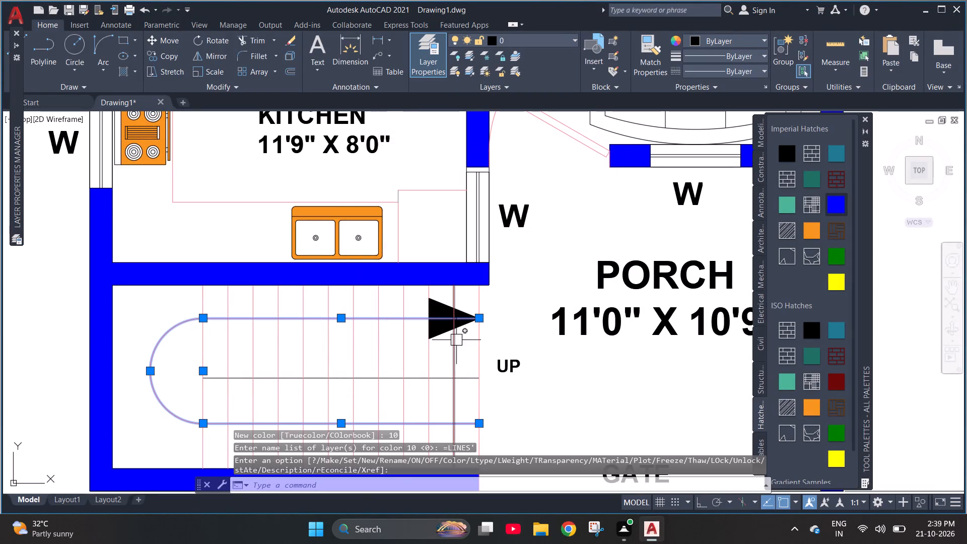
pyautogui.press('Escape')
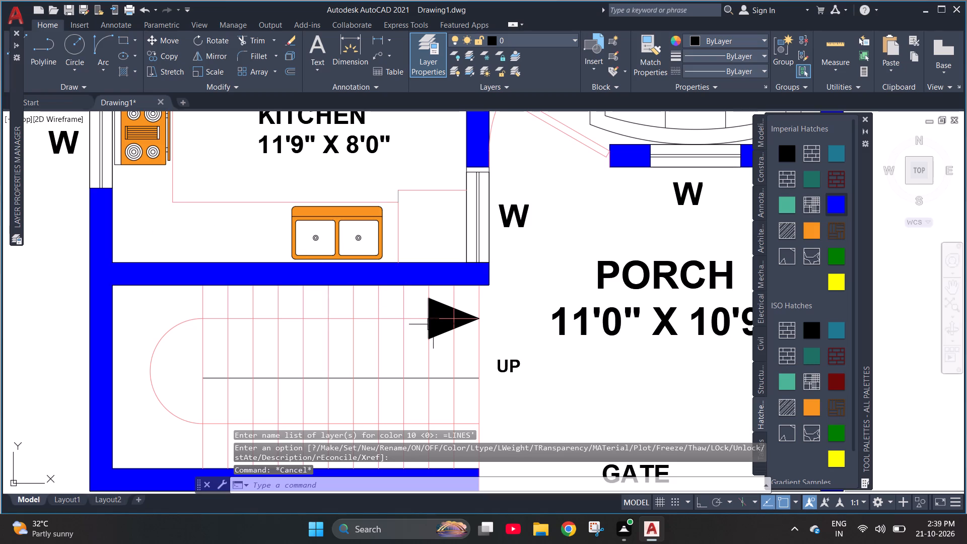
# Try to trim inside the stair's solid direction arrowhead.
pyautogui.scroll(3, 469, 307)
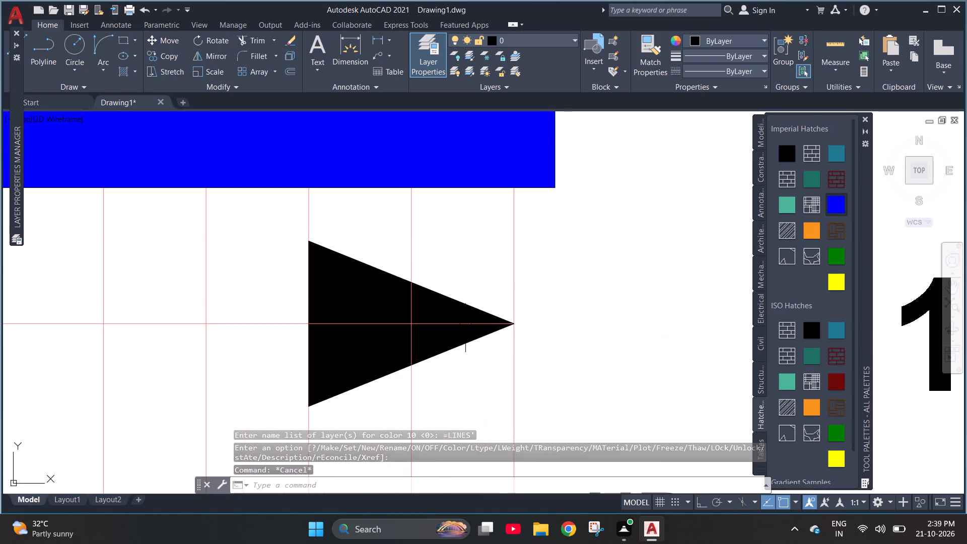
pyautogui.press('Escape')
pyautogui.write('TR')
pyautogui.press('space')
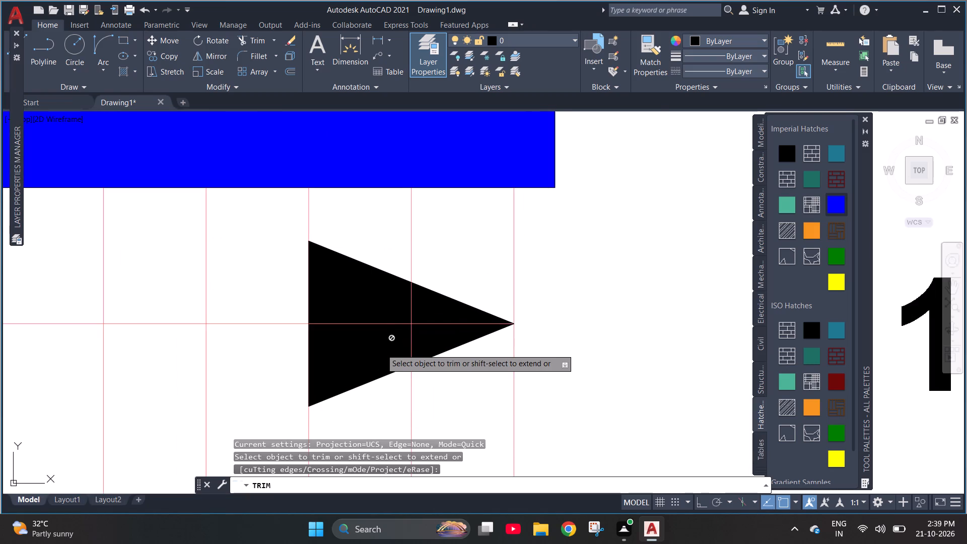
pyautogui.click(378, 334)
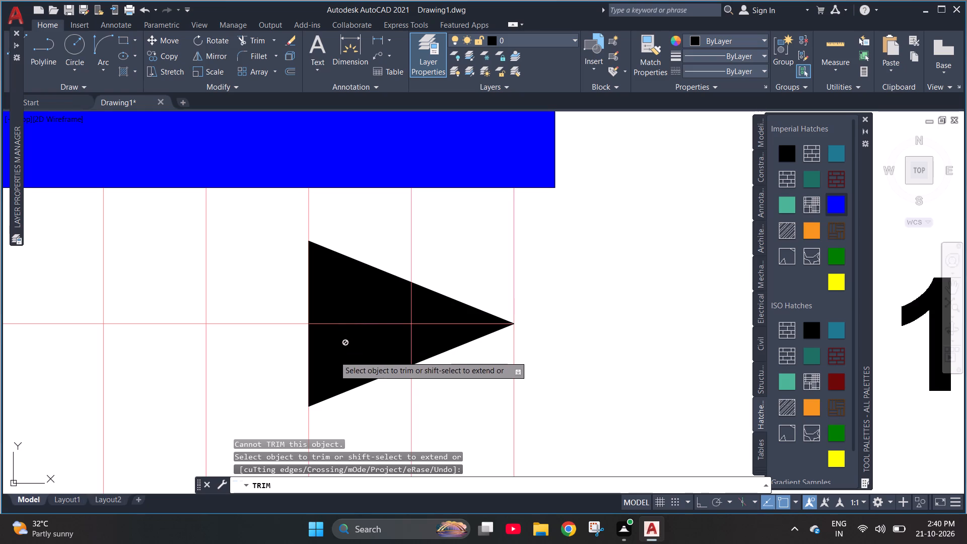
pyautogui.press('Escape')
# Delete the four solid hatch pieces that fill the stair's direction arrowhead, leaving only its triangular outline.
pyautogui.click(338, 376)
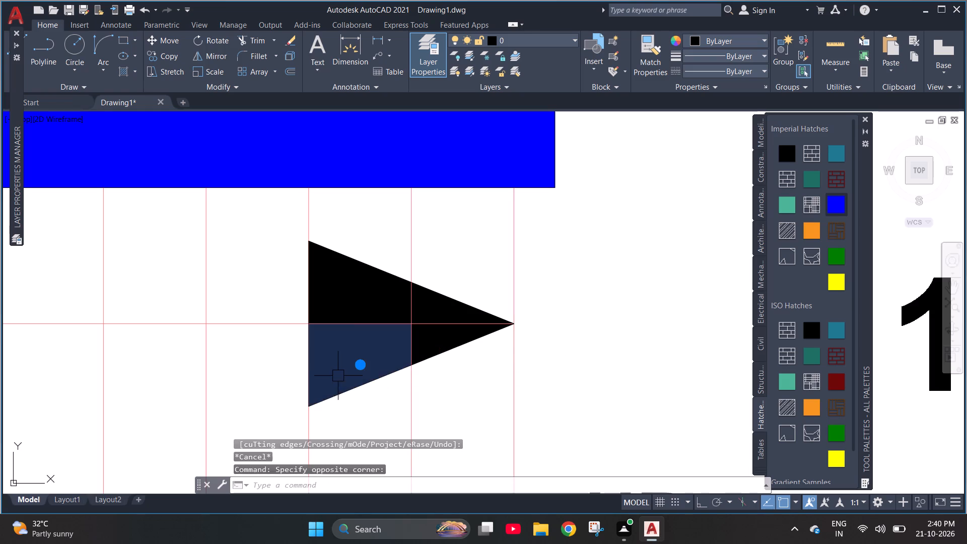
pyautogui.press('Delete')
pyautogui.click(343, 303)
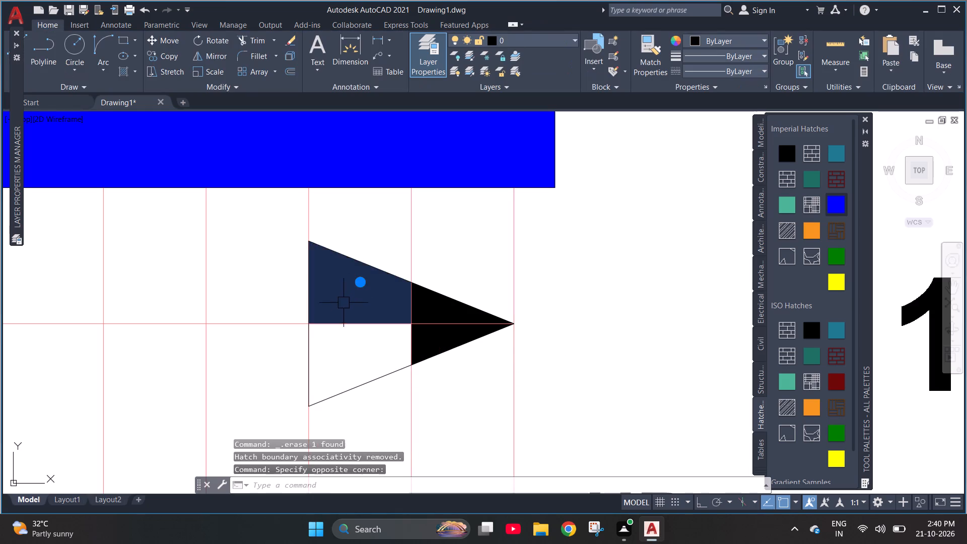
pyautogui.press('Delete')
pyautogui.click(442, 316)
pyautogui.press('Delete')
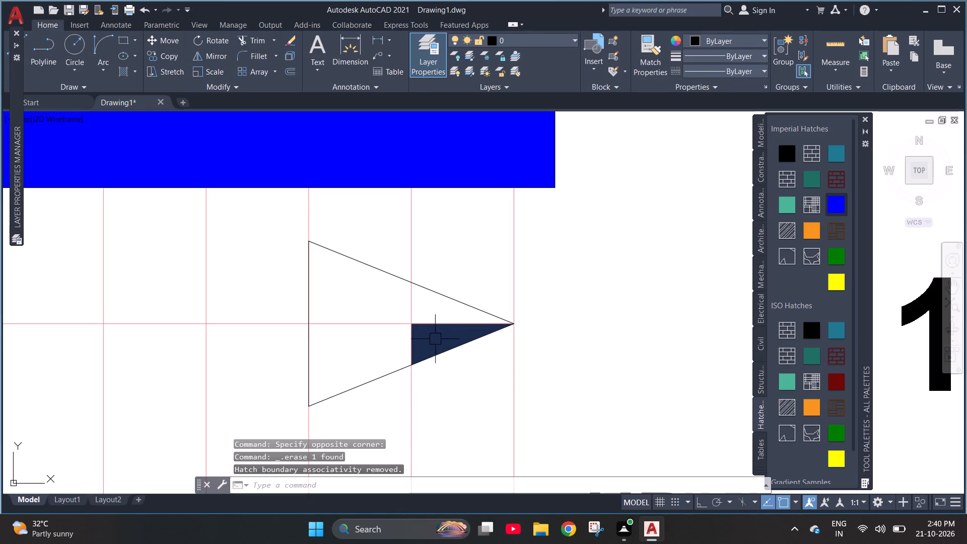
pyautogui.click(434, 342)
pyautogui.press('Delete')
pyautogui.press('Escape')
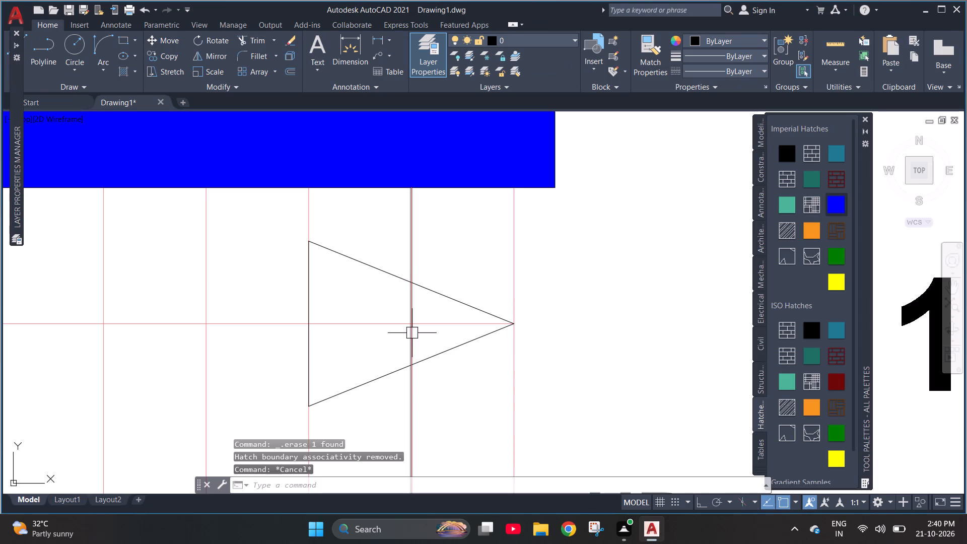
# Trim away the parts of the tread line and the direction line that run inside the arrowhead outline.
pyautogui.write('TR')
pyautogui.press('space')
pyautogui.click(414, 309)
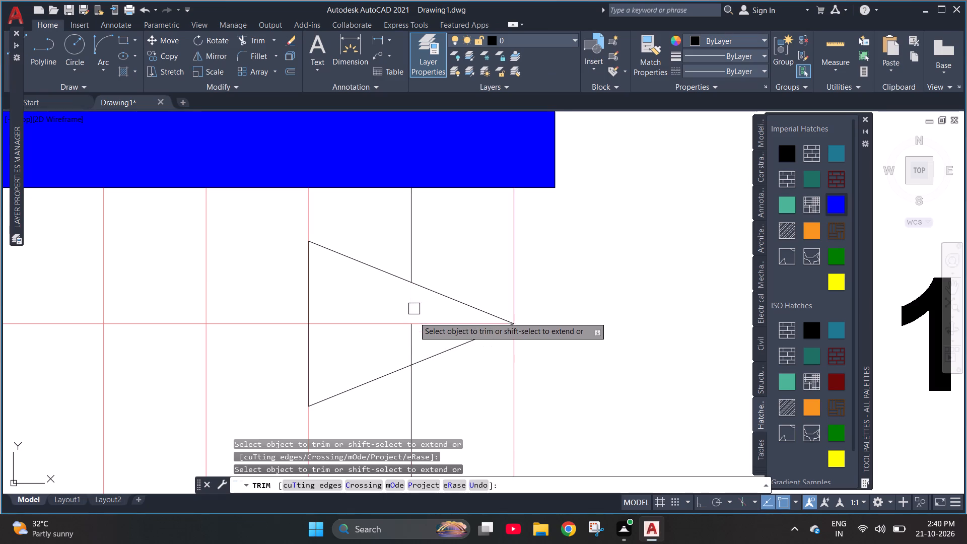
pyautogui.click(410, 334)
pyautogui.click(423, 324)
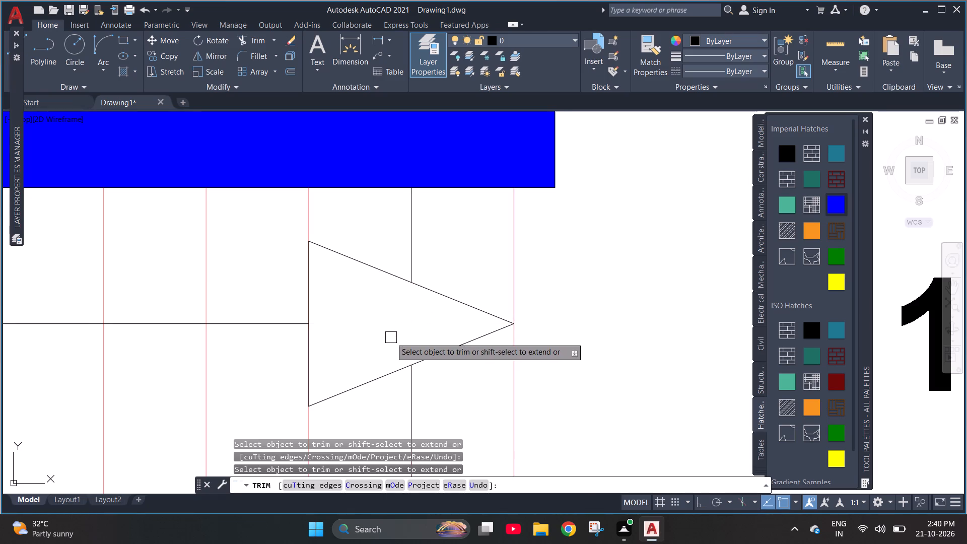
pyautogui.press('Escape')
pyautogui.press('Escape')
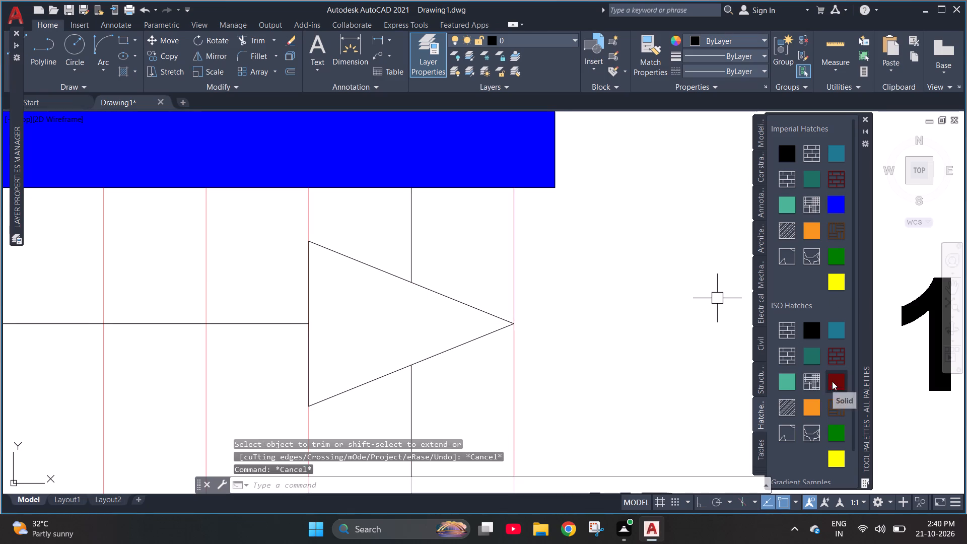
# Fill the stair's triangular arrowhead outline with a black solid hatch from the ISO Hatches.
pyautogui.click(832, 381)
pyautogui.press('Escape')
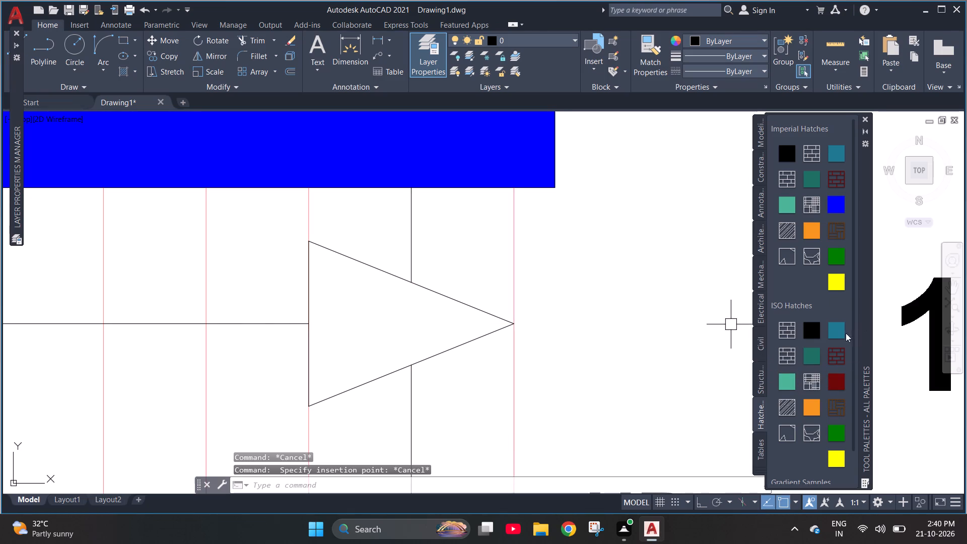
pyautogui.click(810, 330)
pyautogui.click(395, 325)
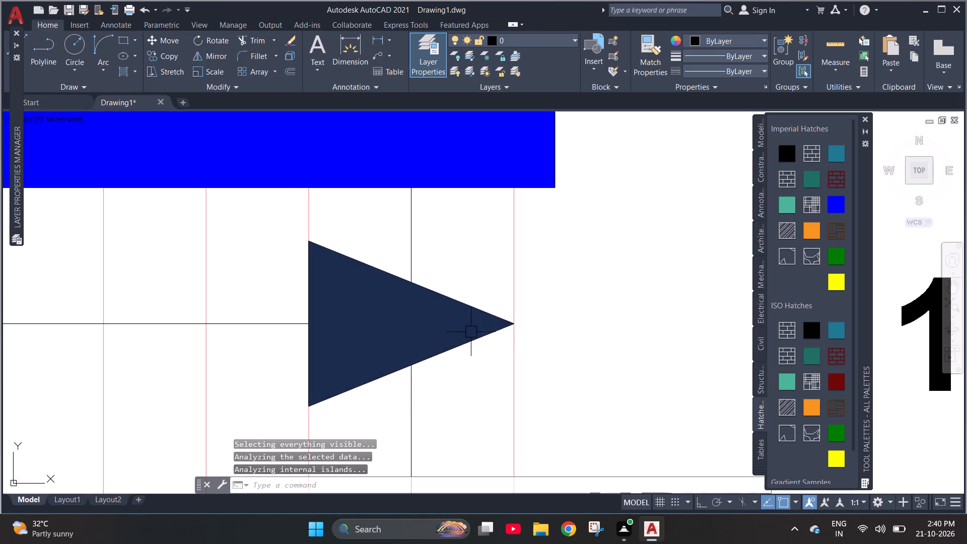
pyautogui.press('Escape')
# Move the stair's middle dividing line and the direction line leading to the arrowhead onto the LINES' layer.
pyautogui.scroll(-2, 493, 351)
pyautogui.scroll(-1, 415, 352)
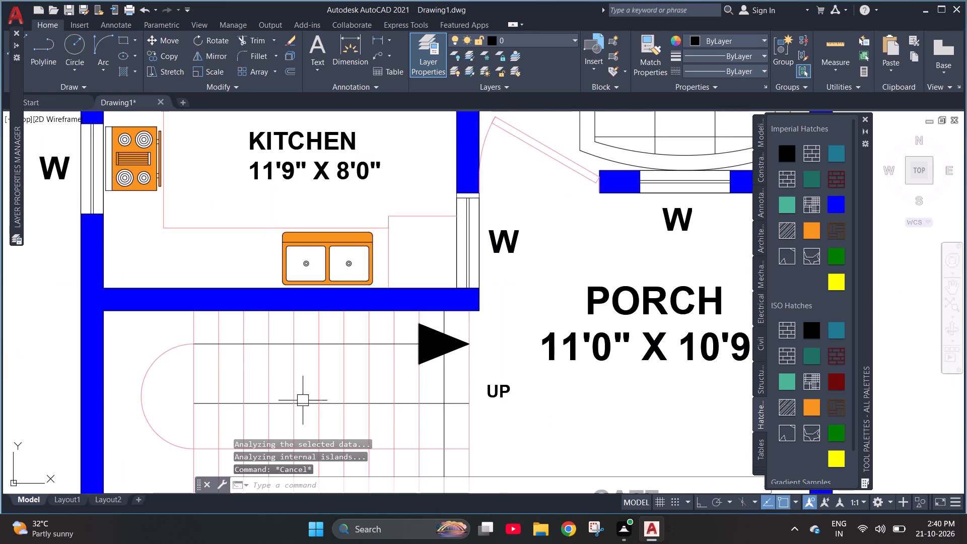
pyautogui.scroll(-1, 323, 393)
pyautogui.scroll(3, 316, 416)
pyautogui.click(293, 353)
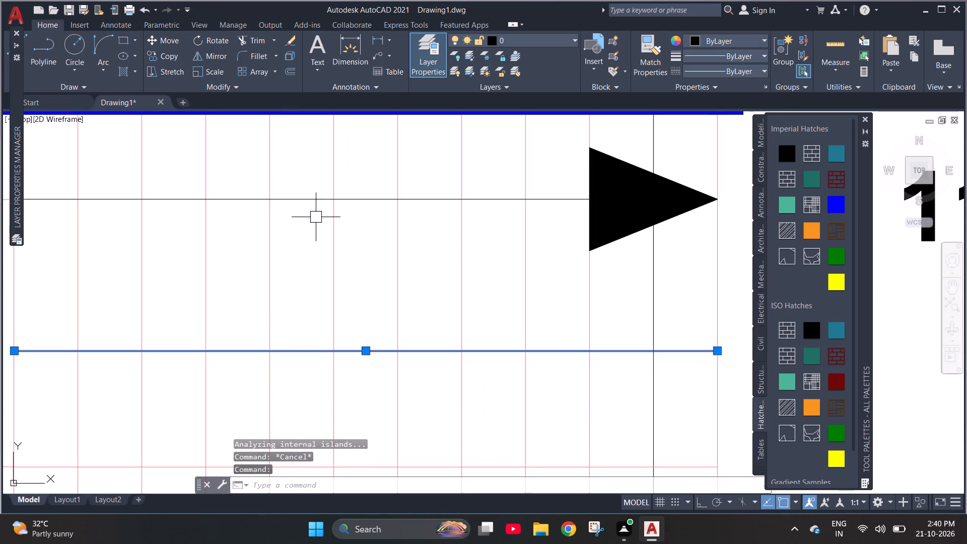
pyautogui.click(314, 196)
pyautogui.click(576, 40)
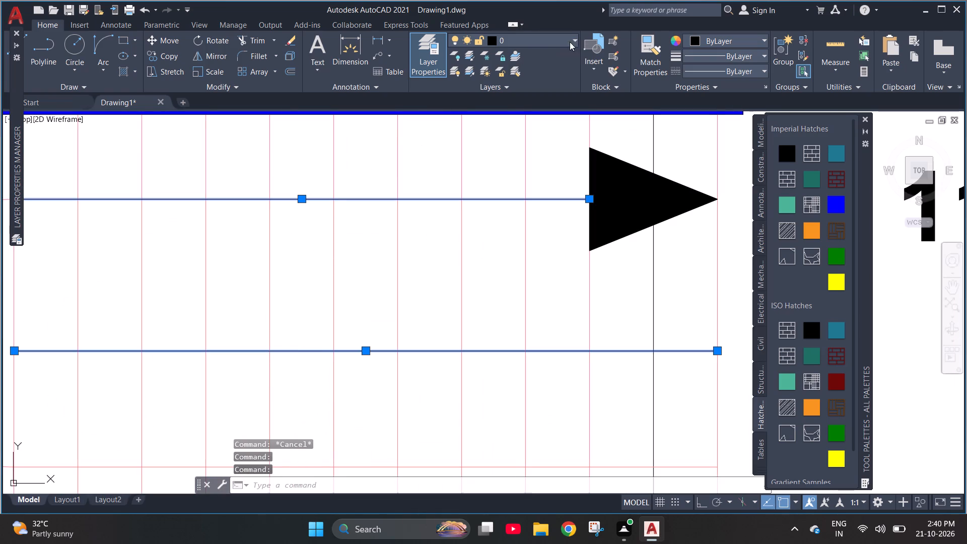
pyautogui.click(493, 87)
pyautogui.press('Escape')
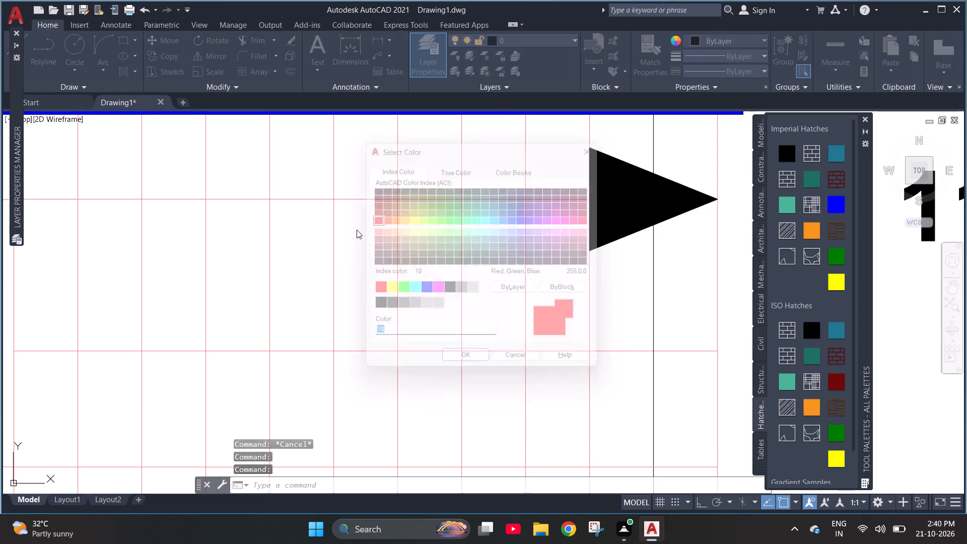
pyautogui.click(579, 35)
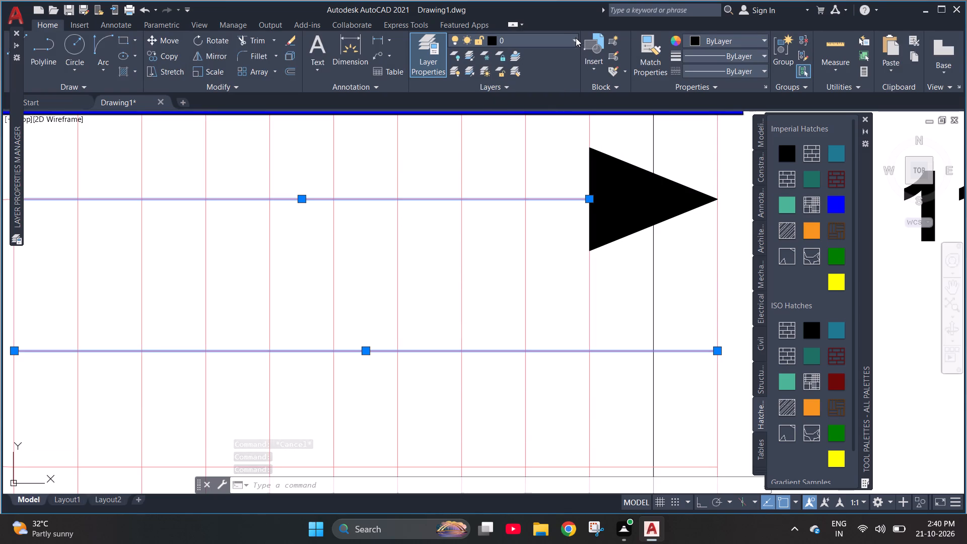
pyautogui.click(575, 39)
pyautogui.click(505, 85)
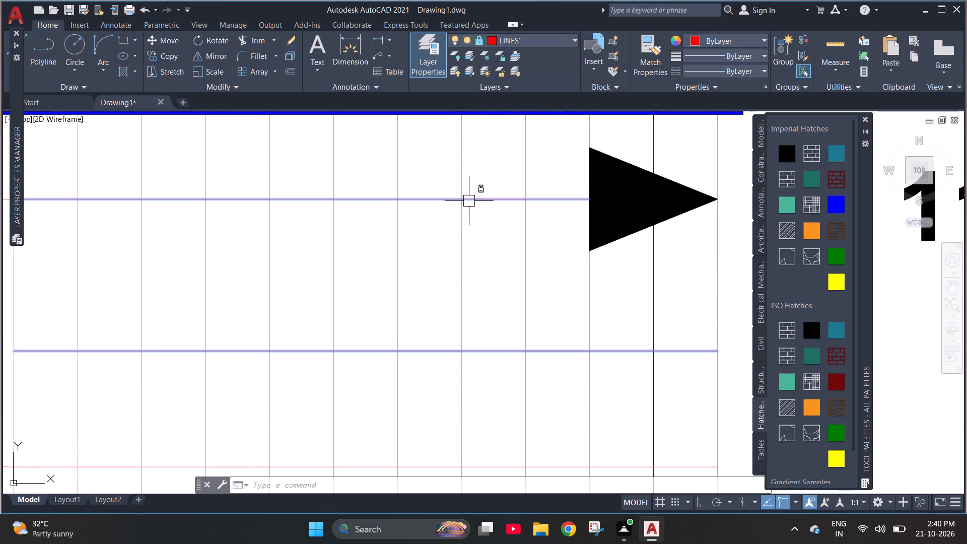
pyautogui.scroll(-3, 449, 214)
# Show the Windows desktop.
pyautogui.click(966, 543)
pyautogui.moveTo(215, 239); pyautogui.dragTo(220, 239, button='right')
pyautogui.click(273, 286)
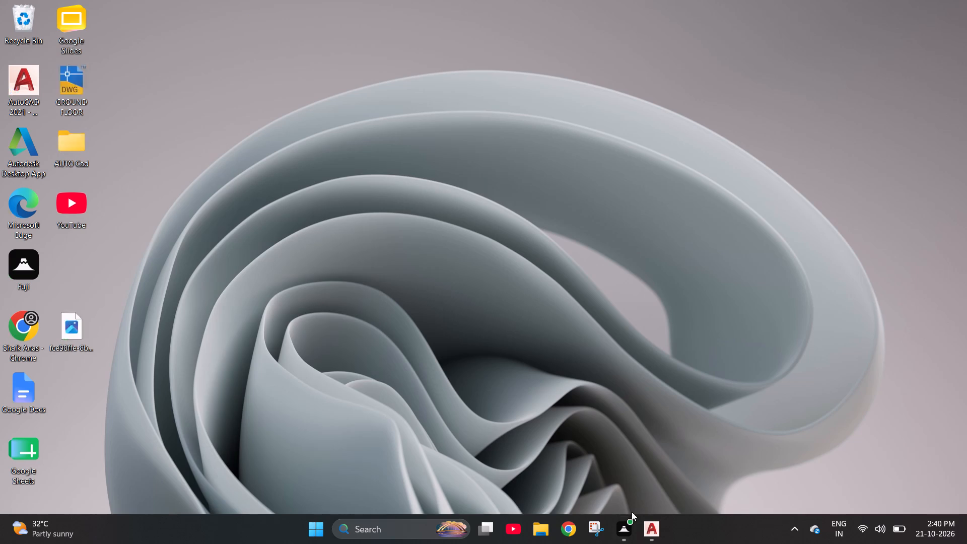
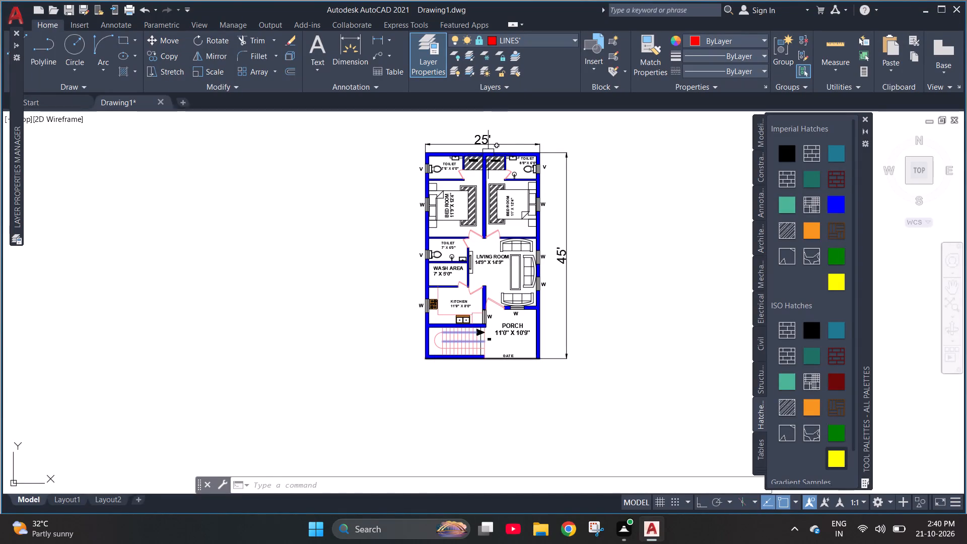
# Look over the coloured plan from the bedrooms and toilets down to the living room.
pyautogui.scroll(2, 503, 111)
pyautogui.scroll(3, 490, 154)
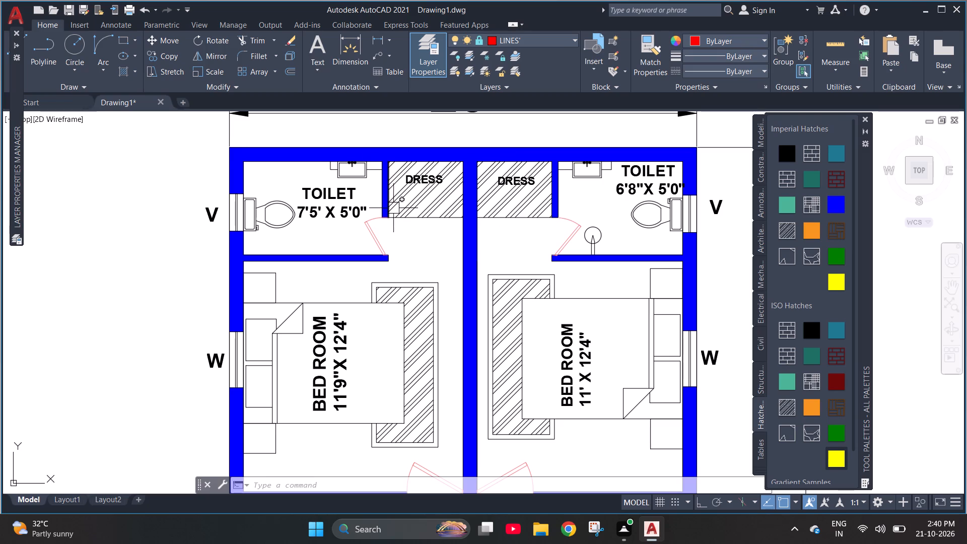
pyautogui.press('Escape')
pyautogui.scroll(-1, 224, 210)
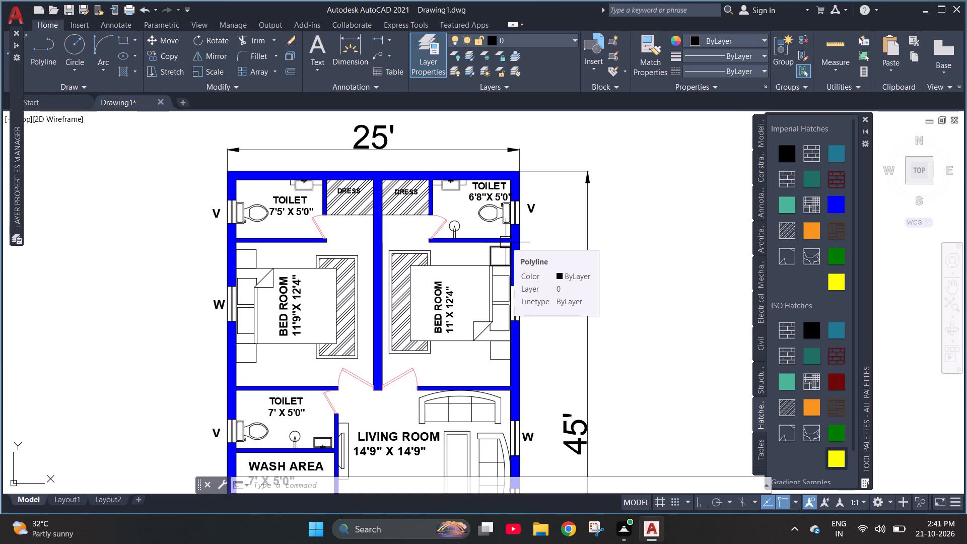
pyautogui.scroll(1, 481, 270)
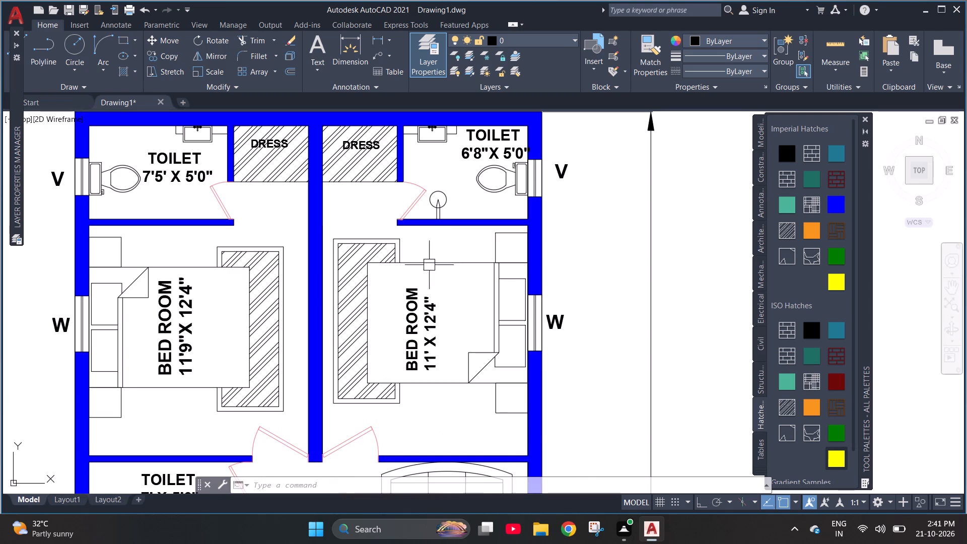
pyautogui.press('Escape')
pyautogui.scroll(2, 519, 262)
pyautogui.scroll(-4, 497, 274)
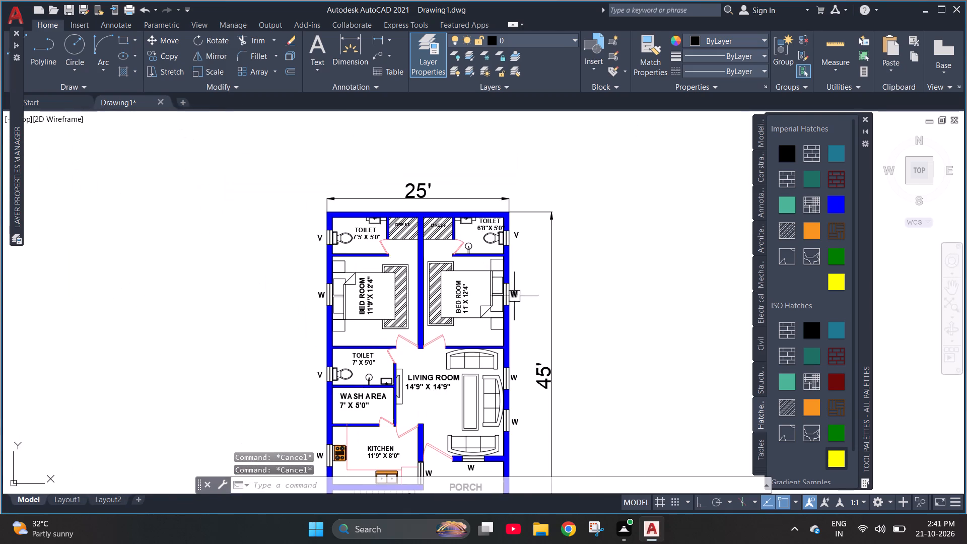
pyautogui.scroll(4, 507, 289)
pyautogui.scroll(-5, 481, 204)
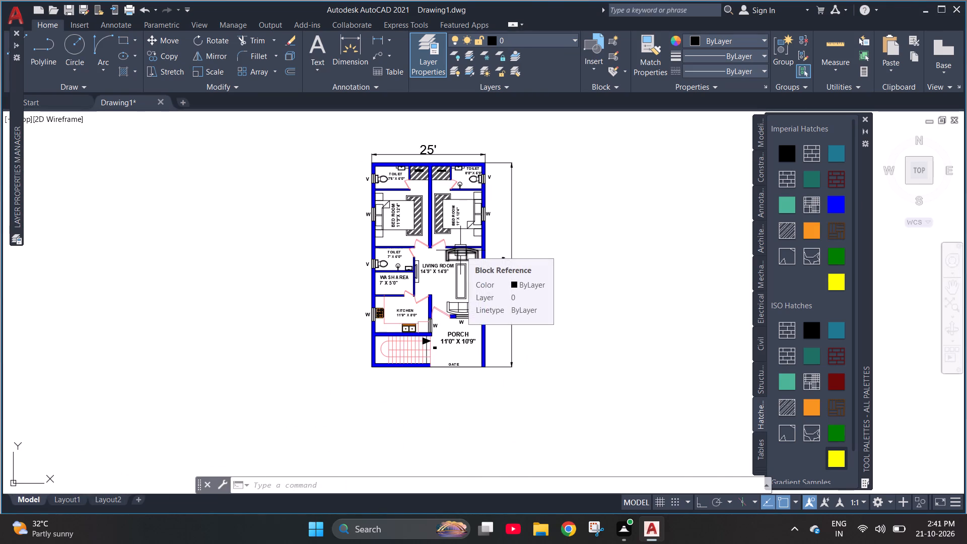
pyautogui.scroll(3, 396, 129)
pyautogui.scroll(-1, 363, 187)
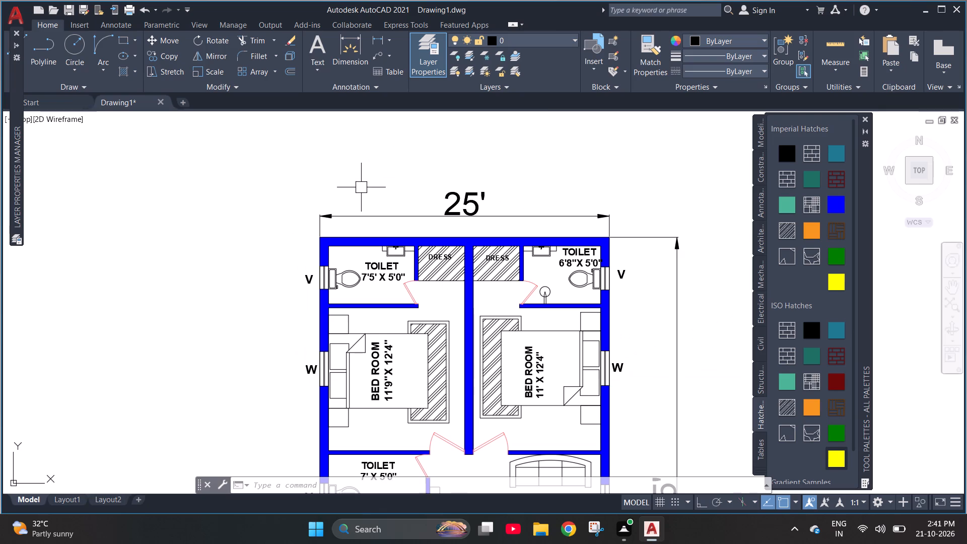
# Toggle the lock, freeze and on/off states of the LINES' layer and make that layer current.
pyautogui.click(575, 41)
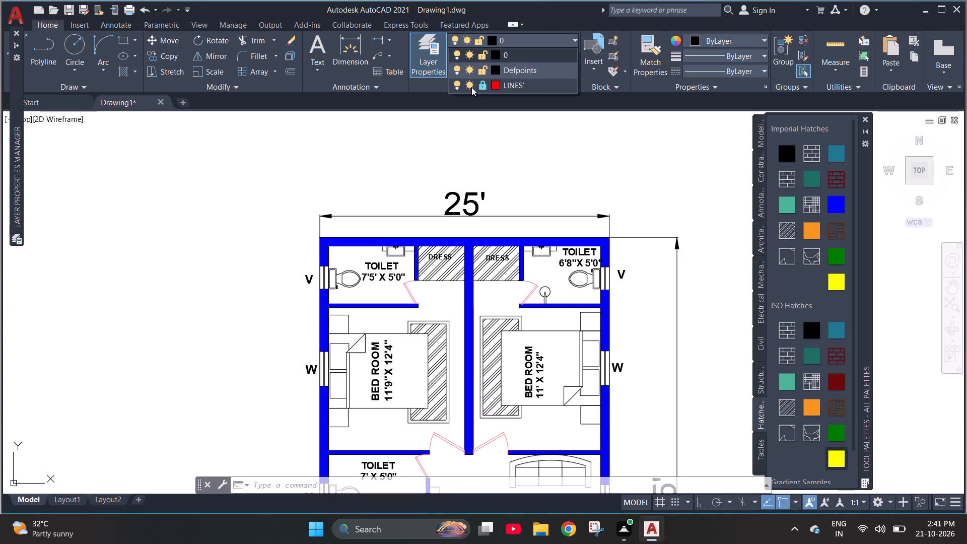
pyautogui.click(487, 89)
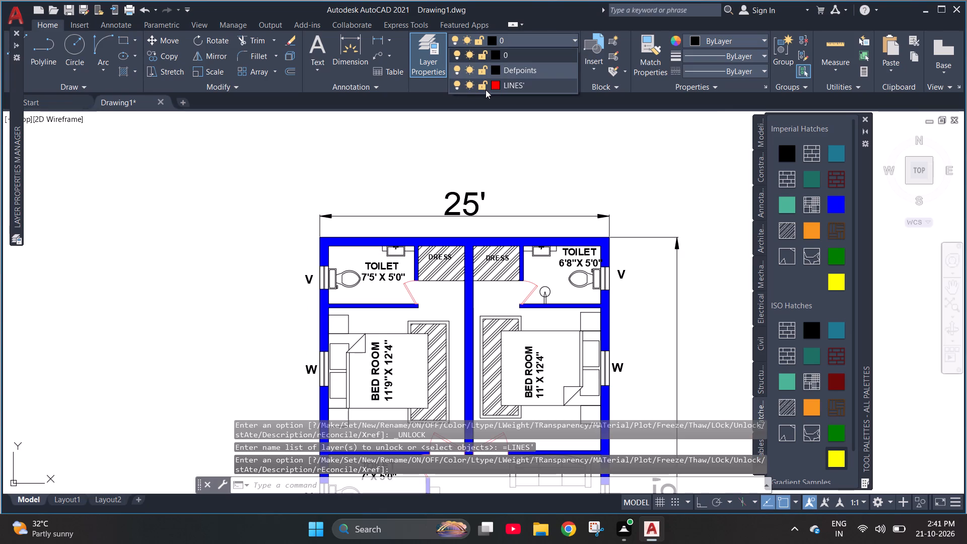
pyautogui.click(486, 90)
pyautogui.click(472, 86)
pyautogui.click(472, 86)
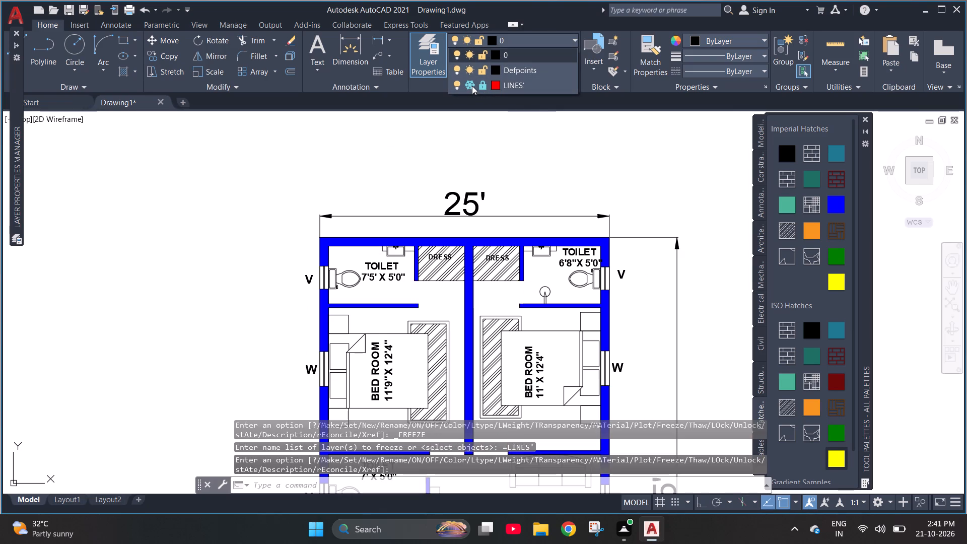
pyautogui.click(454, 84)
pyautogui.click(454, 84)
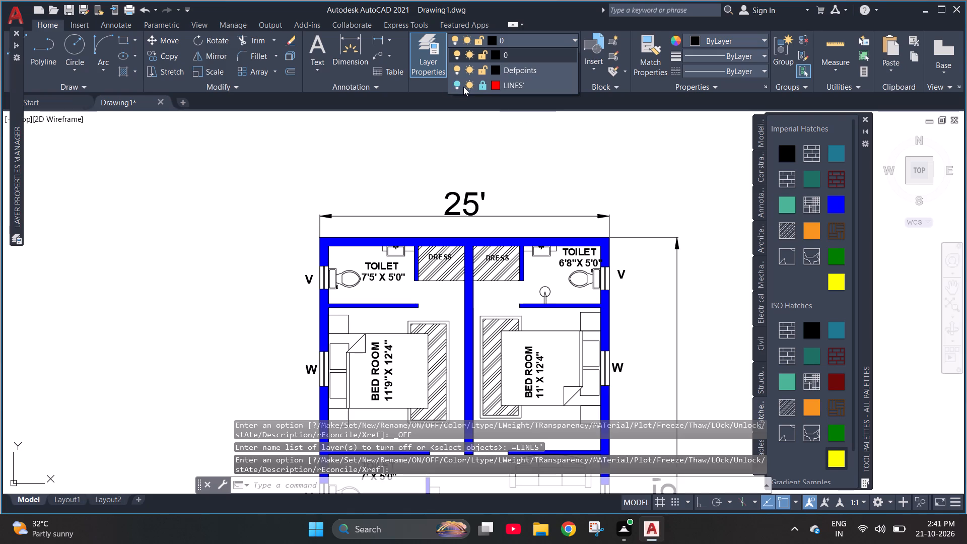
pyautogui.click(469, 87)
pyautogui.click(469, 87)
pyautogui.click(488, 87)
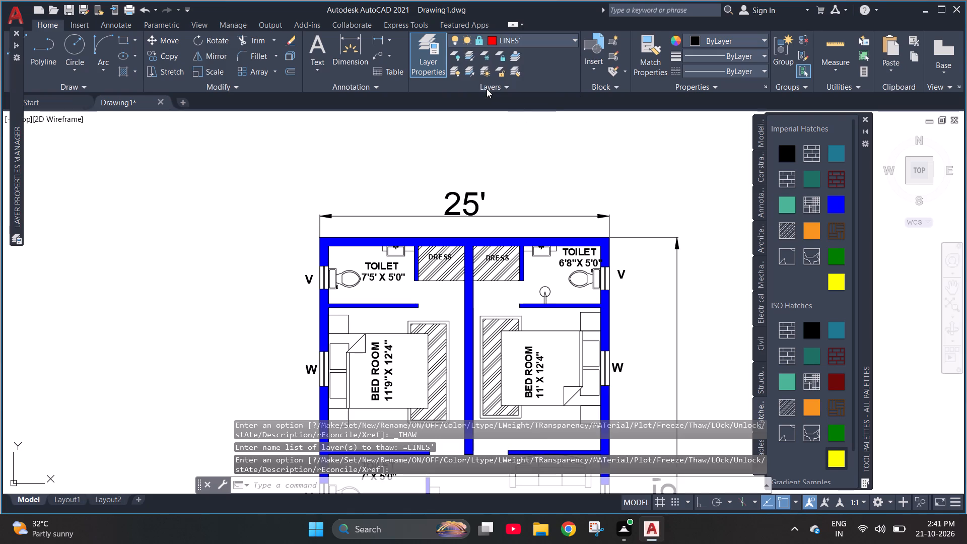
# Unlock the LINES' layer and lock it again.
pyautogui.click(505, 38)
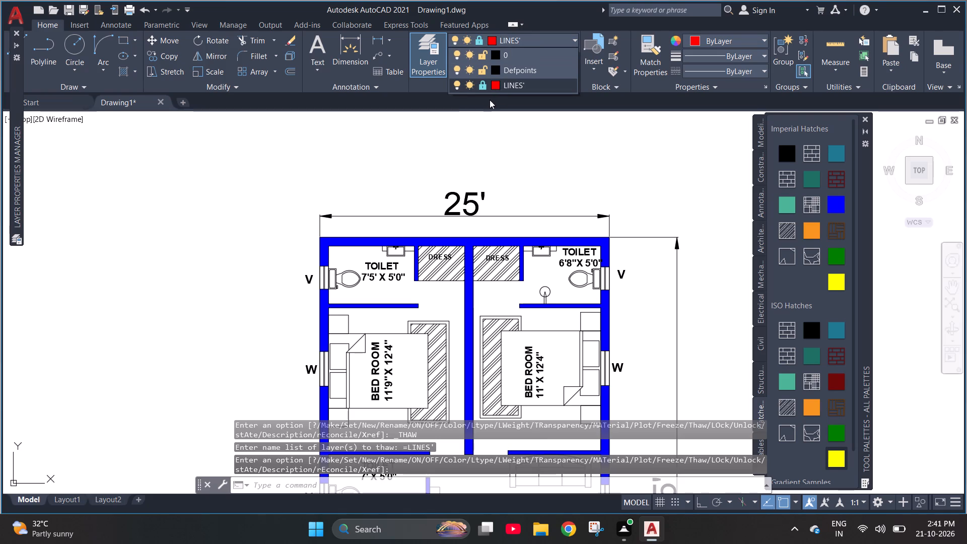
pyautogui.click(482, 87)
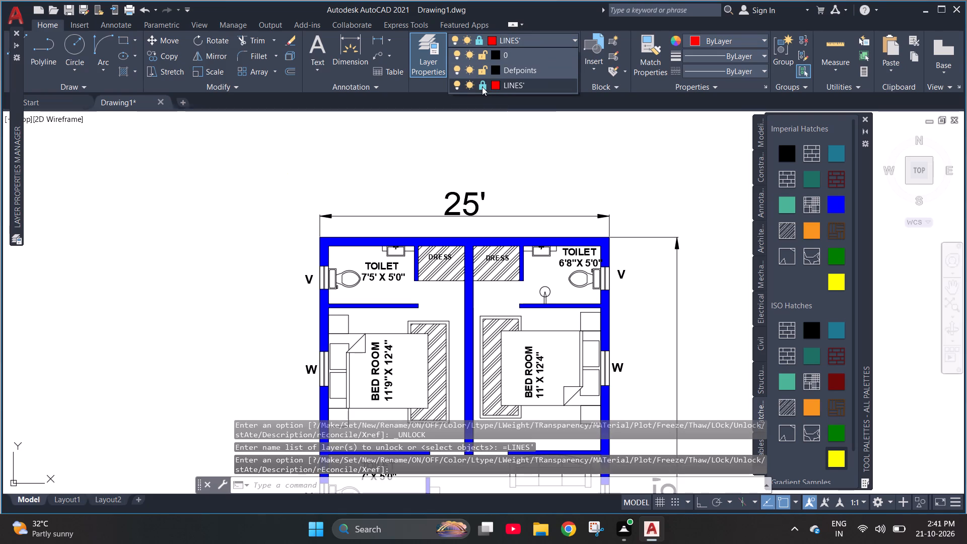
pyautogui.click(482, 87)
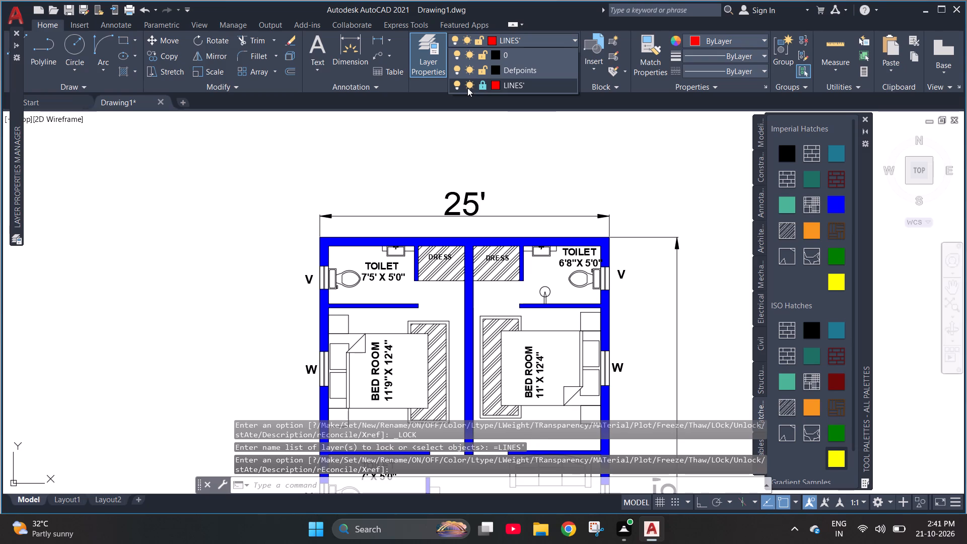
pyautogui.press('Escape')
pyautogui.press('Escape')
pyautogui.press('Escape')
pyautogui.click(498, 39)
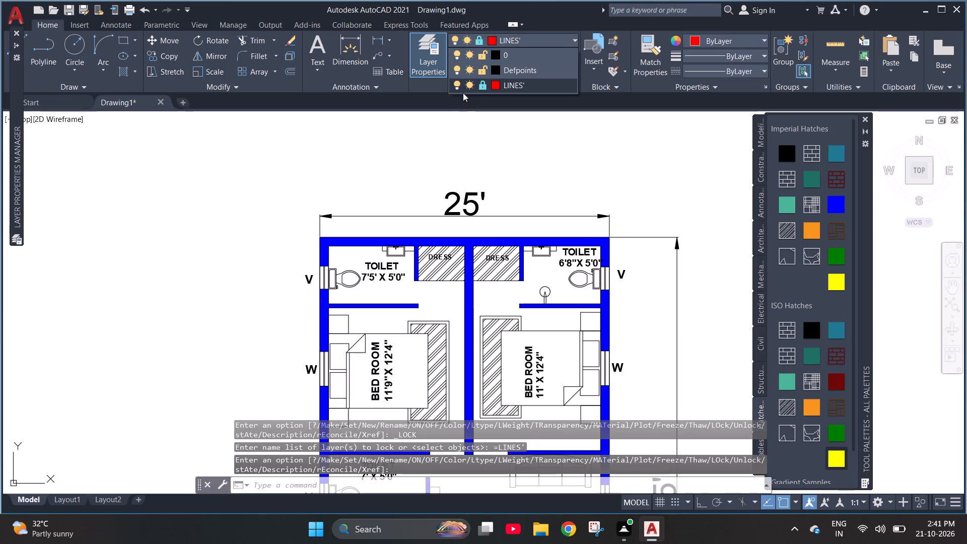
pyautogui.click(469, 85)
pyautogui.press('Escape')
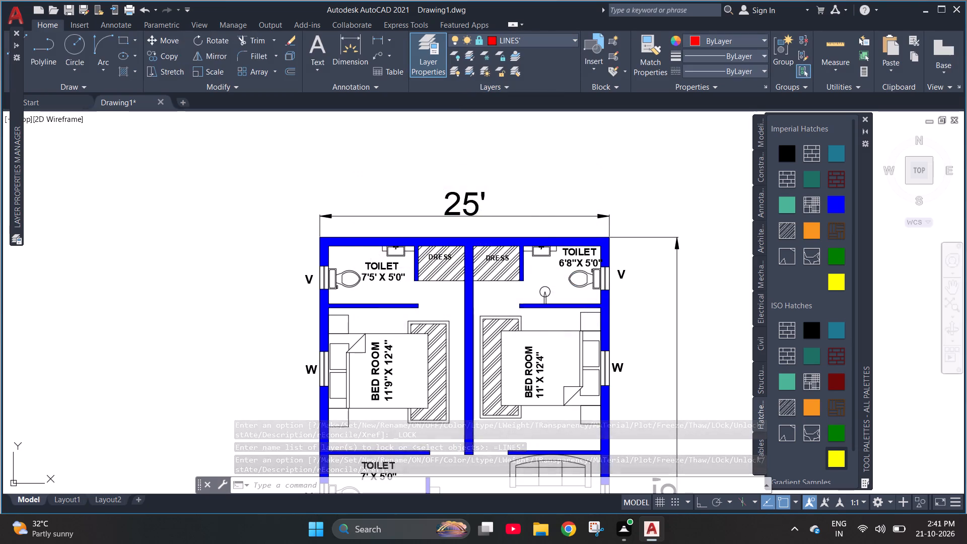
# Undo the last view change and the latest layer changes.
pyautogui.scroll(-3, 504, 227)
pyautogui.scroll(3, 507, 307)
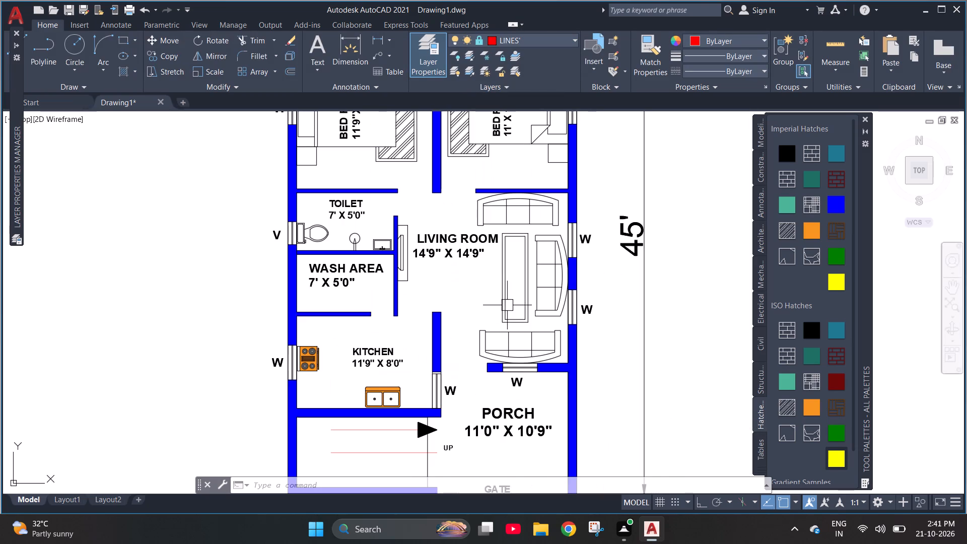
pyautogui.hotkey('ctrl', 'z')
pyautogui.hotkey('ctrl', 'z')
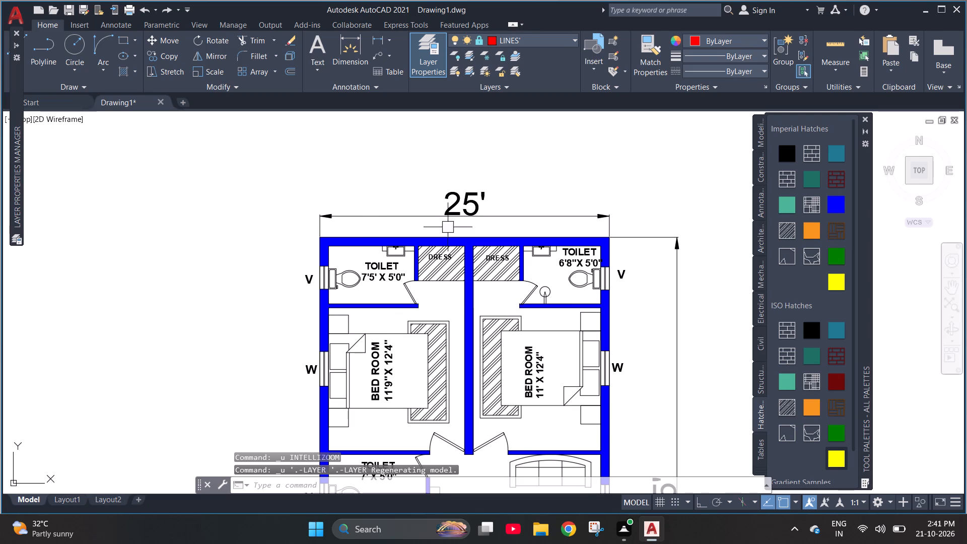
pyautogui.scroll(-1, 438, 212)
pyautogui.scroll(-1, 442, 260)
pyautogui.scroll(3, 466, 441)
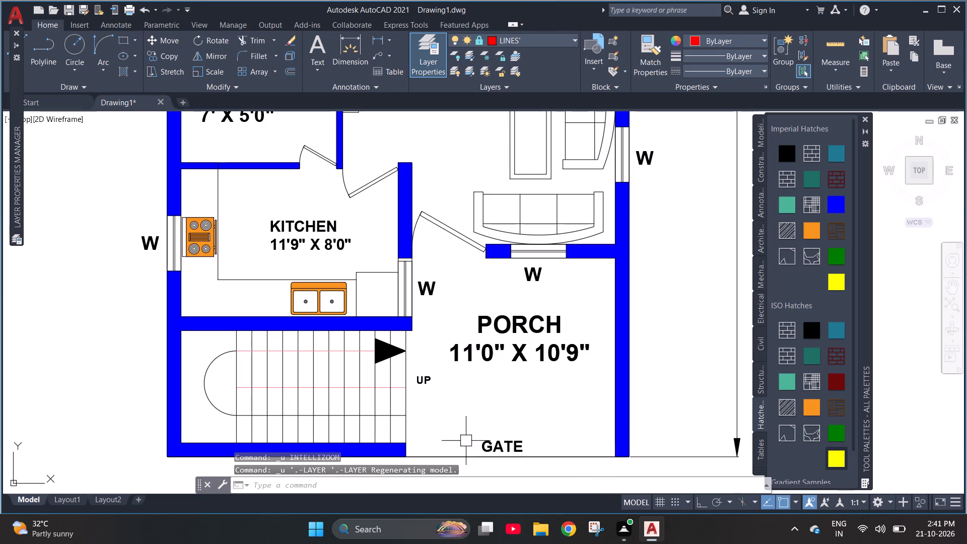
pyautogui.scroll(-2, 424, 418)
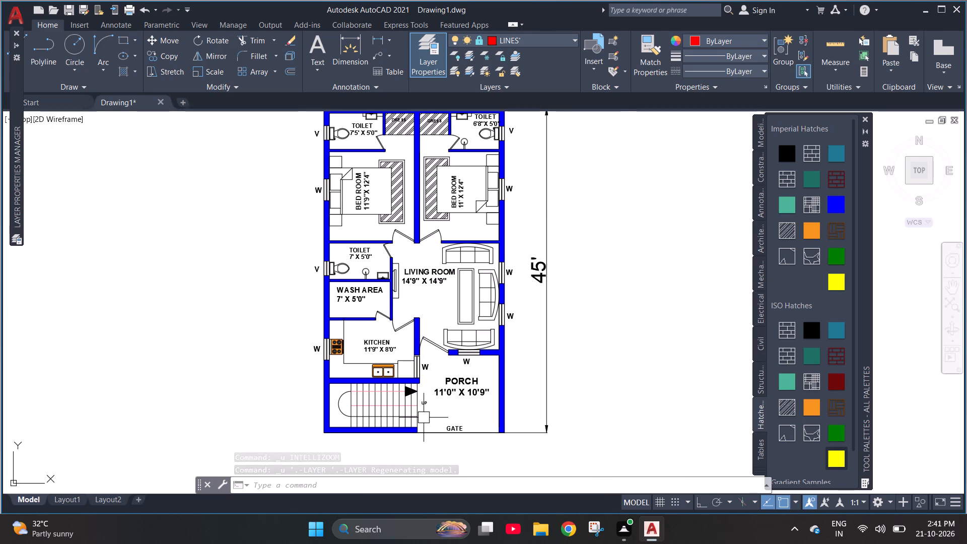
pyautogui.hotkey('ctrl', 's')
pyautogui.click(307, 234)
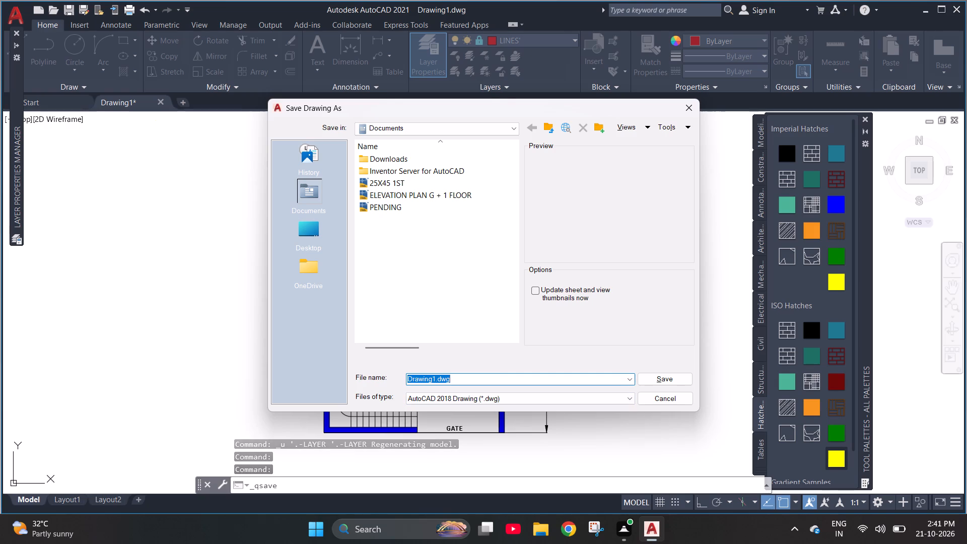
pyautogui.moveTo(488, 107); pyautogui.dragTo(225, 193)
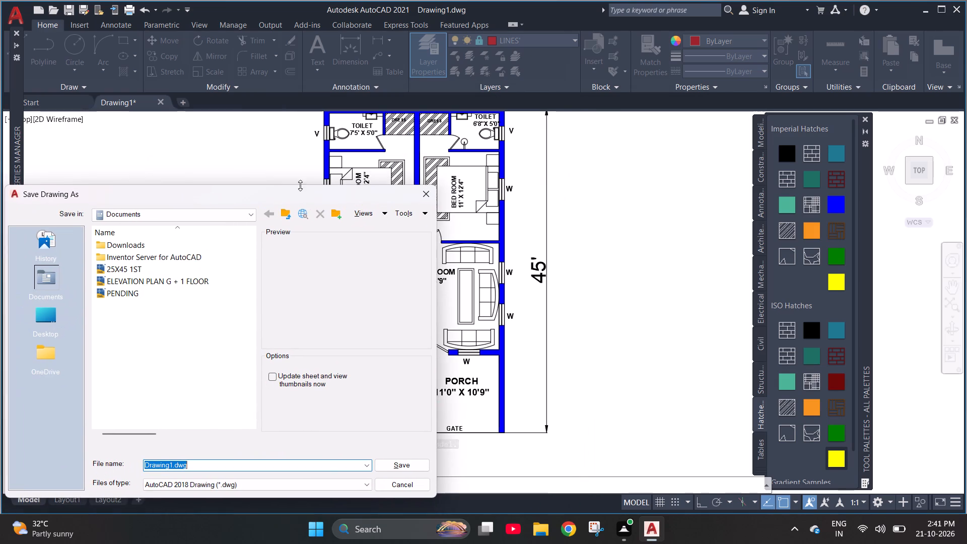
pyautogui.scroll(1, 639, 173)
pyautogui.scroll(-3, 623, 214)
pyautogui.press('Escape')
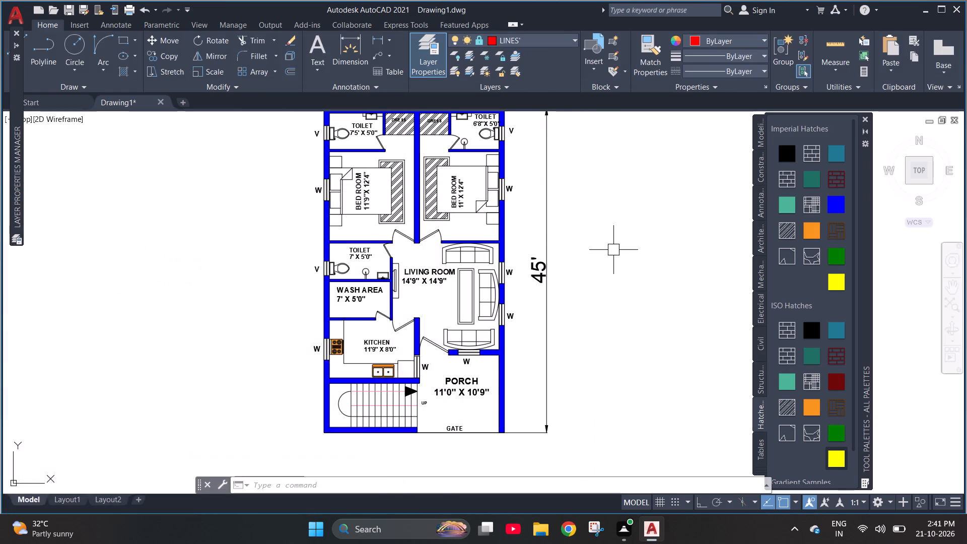
# Save the drawing to the Desktop under the file name 25X45' as an AutoCAD 2018 drawing.
pyautogui.scroll(-2, 613, 250)
pyautogui.scroll(3, 552, 137)
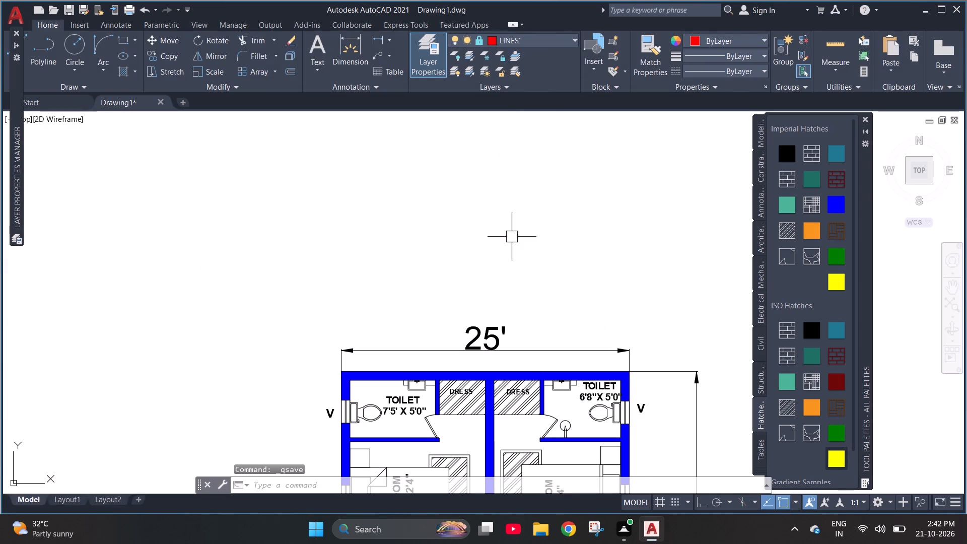
pyautogui.hotkey('ctrl', 's')
pyautogui.click(312, 248)
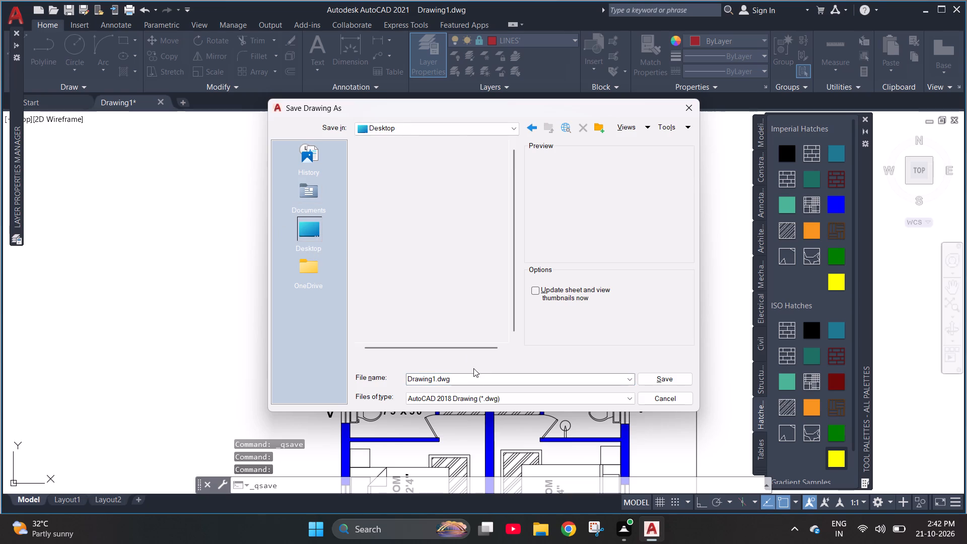
pyautogui.click(471, 376)
pyautogui.write('45;')
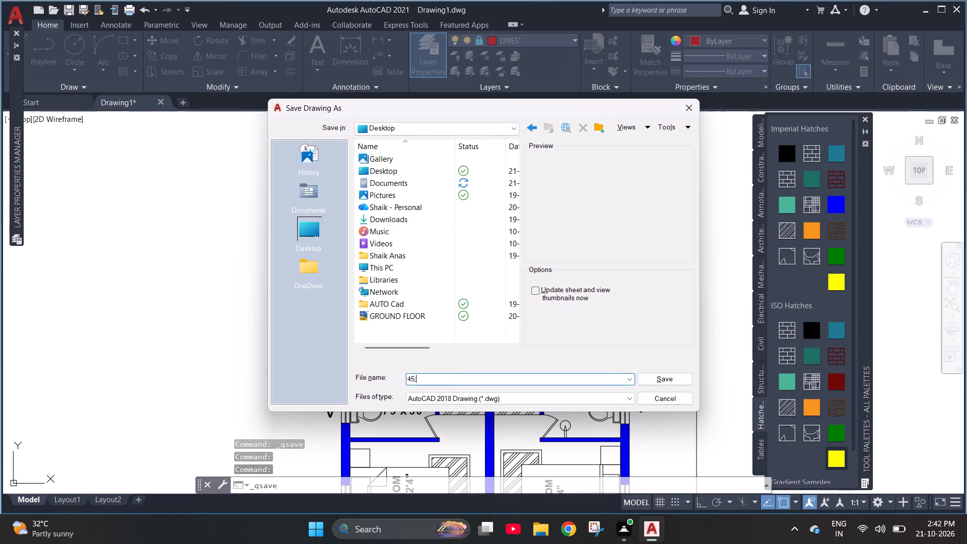
pyautogui.press('BackSpace')
pyautogui.write("'X")
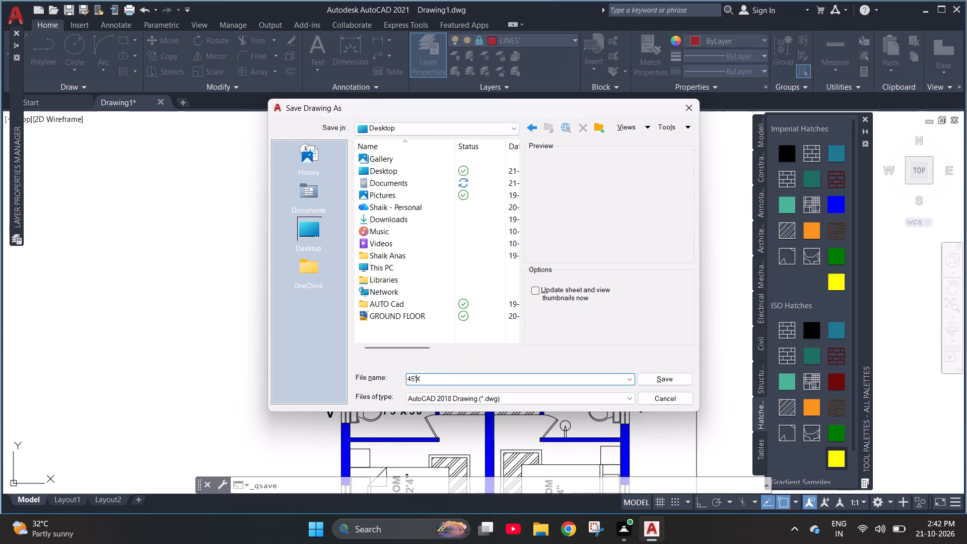
pyautogui.press('Left')
pyautogui.press('Left')
pyautogui.press('Left')
pyautogui.press('Left')
pyautogui.write('25X')
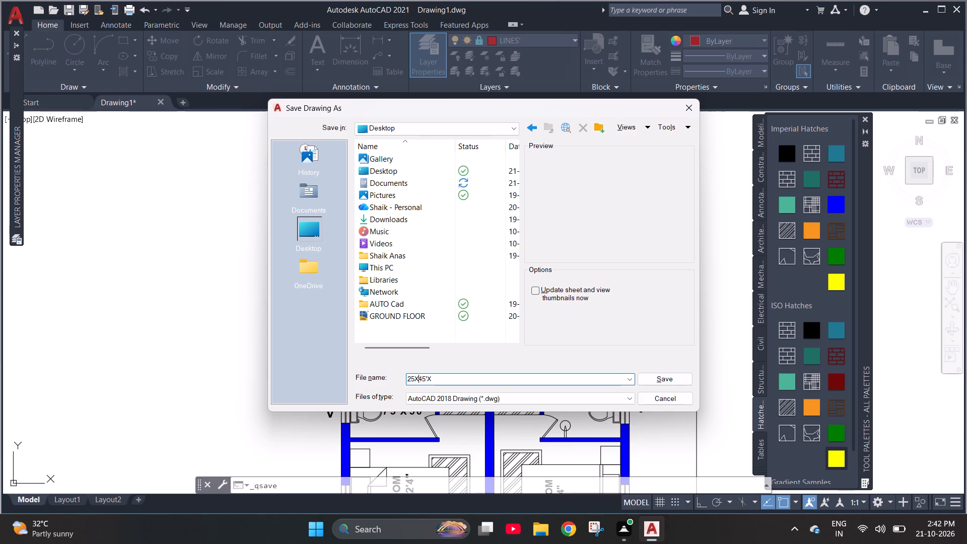
pyautogui.press('Right')
pyautogui.press('Right')
pyautogui.press('Right')
pyautogui.press('Right')
pyautogui.press('BackSpace')
pyautogui.press('Return')
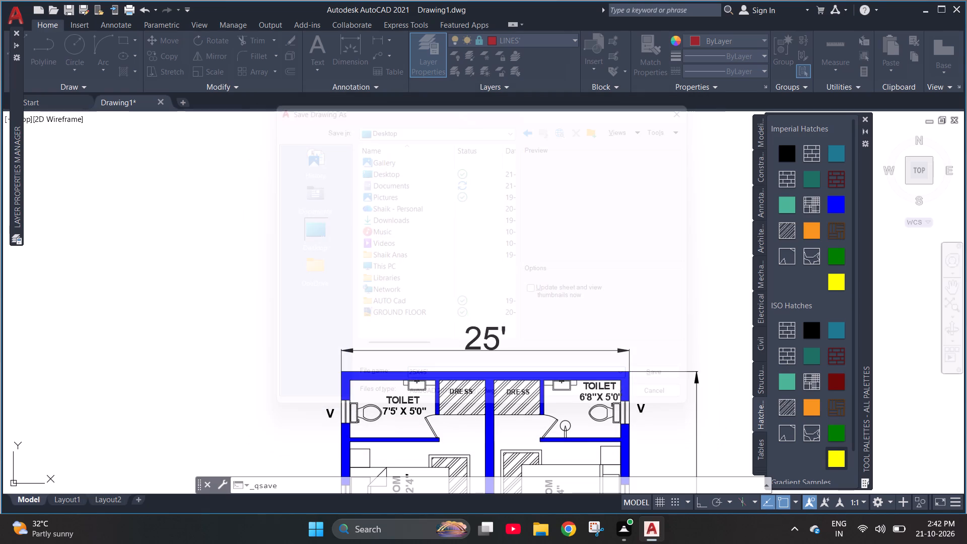
pyautogui.scroll(-1, 444, 305)
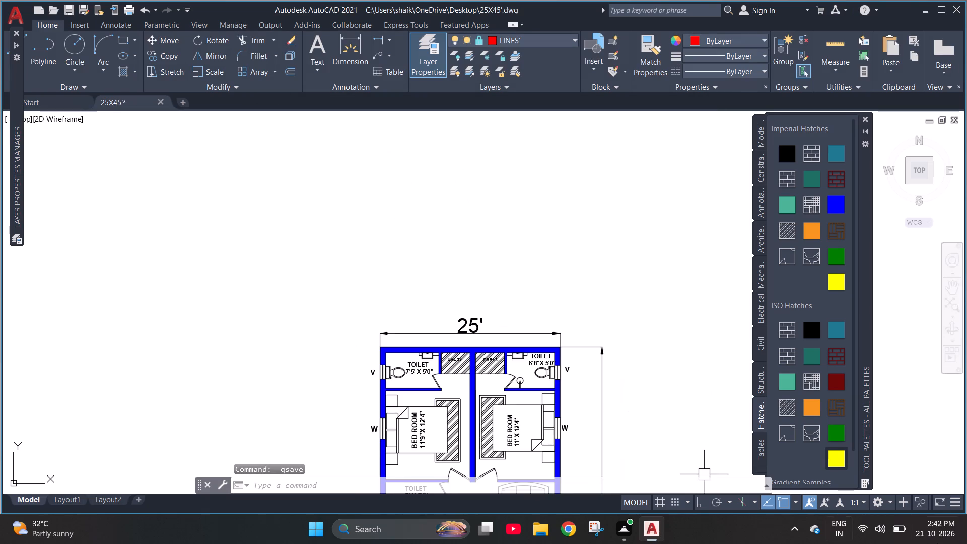
# Delete the image file below the 25X45' drawing on the Windows desktop, and return to AutoCAD.
pyautogui.click(966, 543)
pyautogui.click(81, 312)
pyautogui.press('Delete')
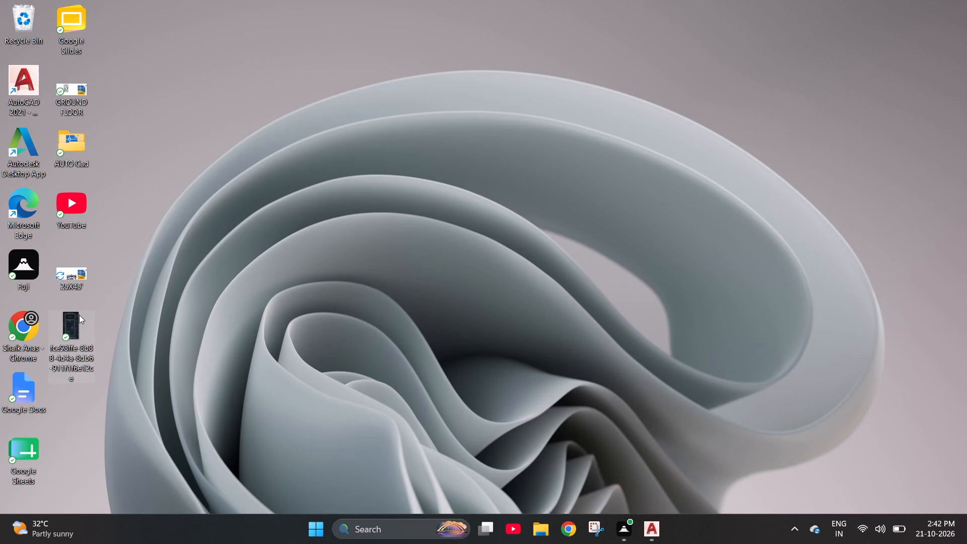
pyautogui.click(658, 537)
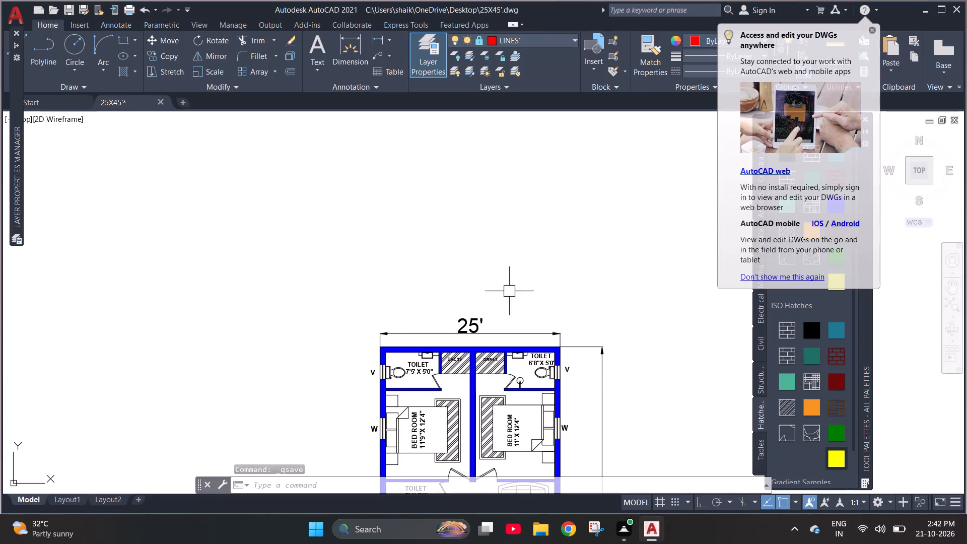
# Set the text height of the stair's UP label to 7".
pyautogui.scroll(-2, 409, 305)
pyautogui.scroll(4, 440, 450)
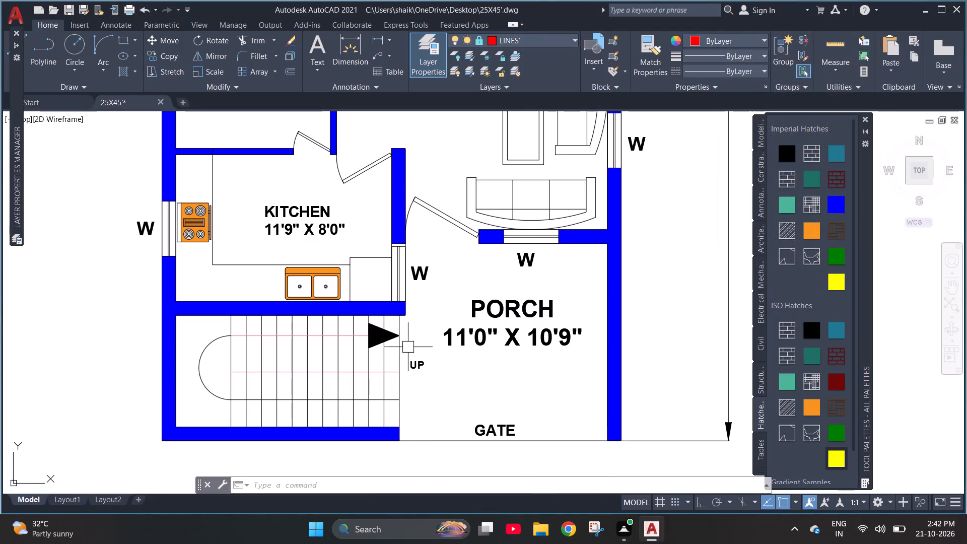
pyautogui.click(416, 369)
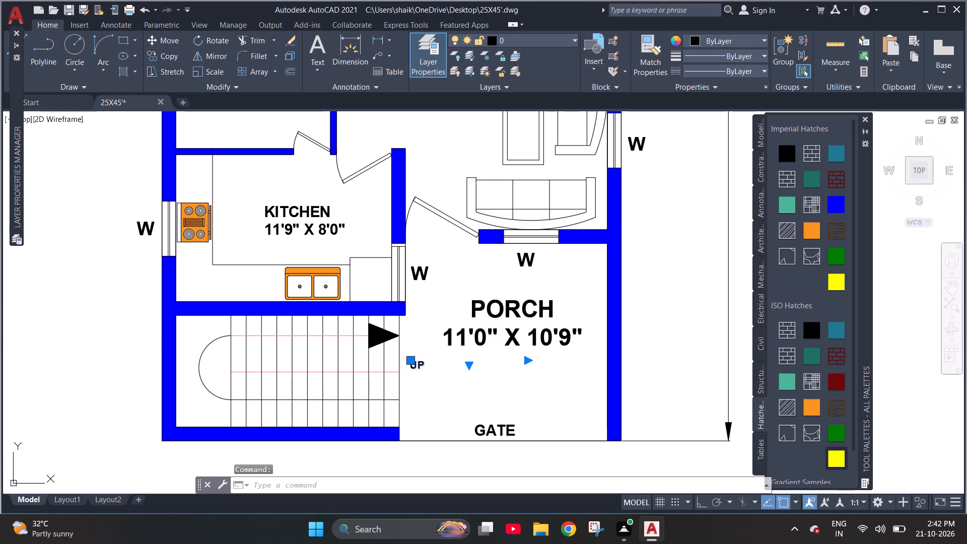
pyautogui.doubleClick(416, 366)
pyautogui.scroll(3, 416, 366)
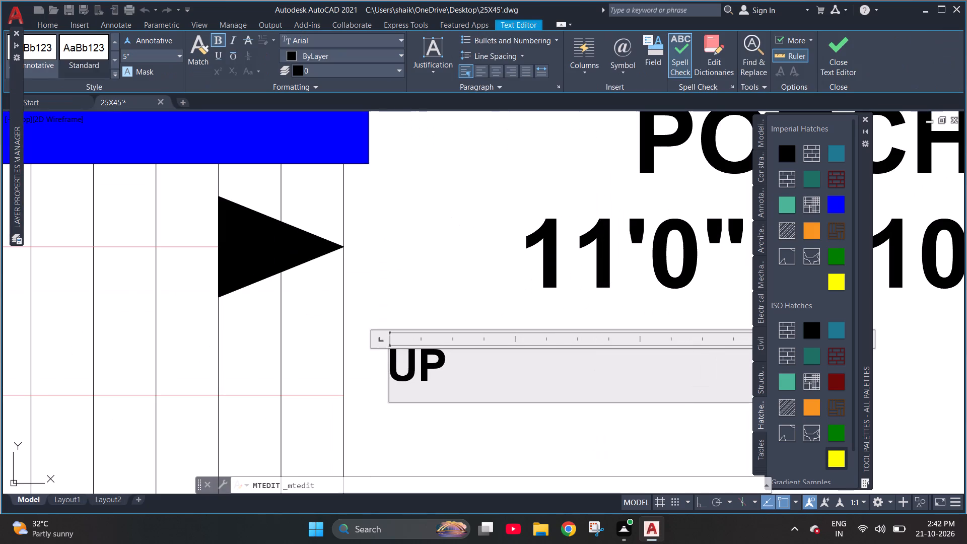
pyautogui.hotkey('ctrl', 'a')
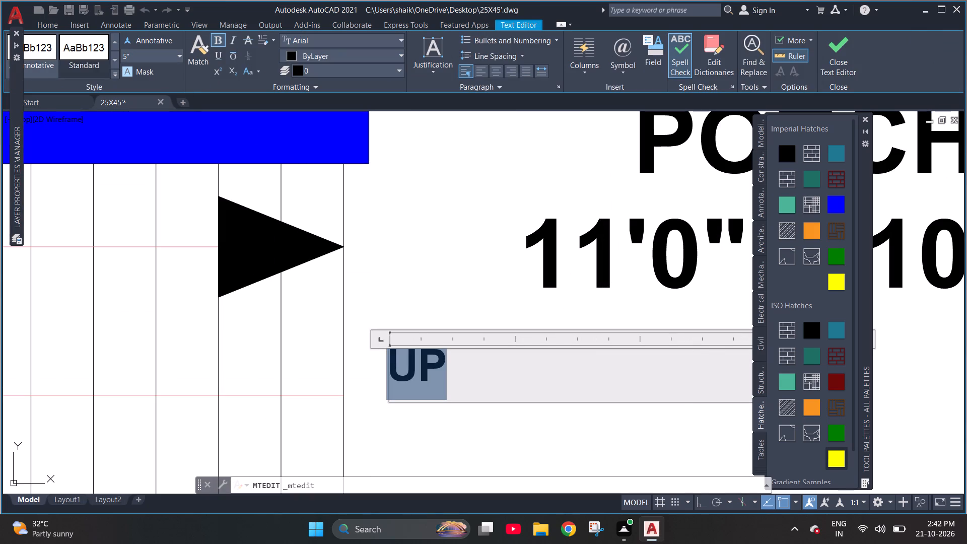
pyautogui.click(149, 54)
pyautogui.write('7"')
pyautogui.press('Return')
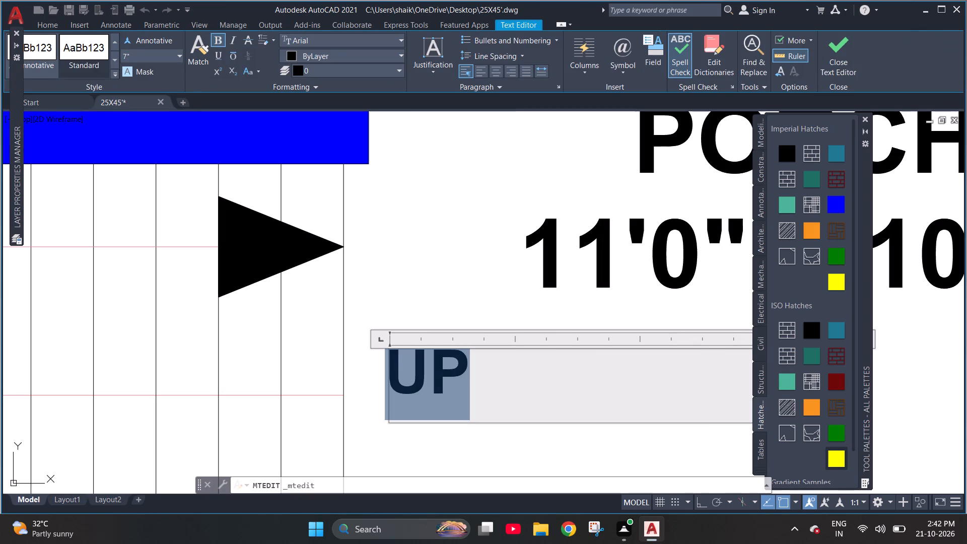
pyautogui.click(402, 228)
pyautogui.scroll(-2, 402, 228)
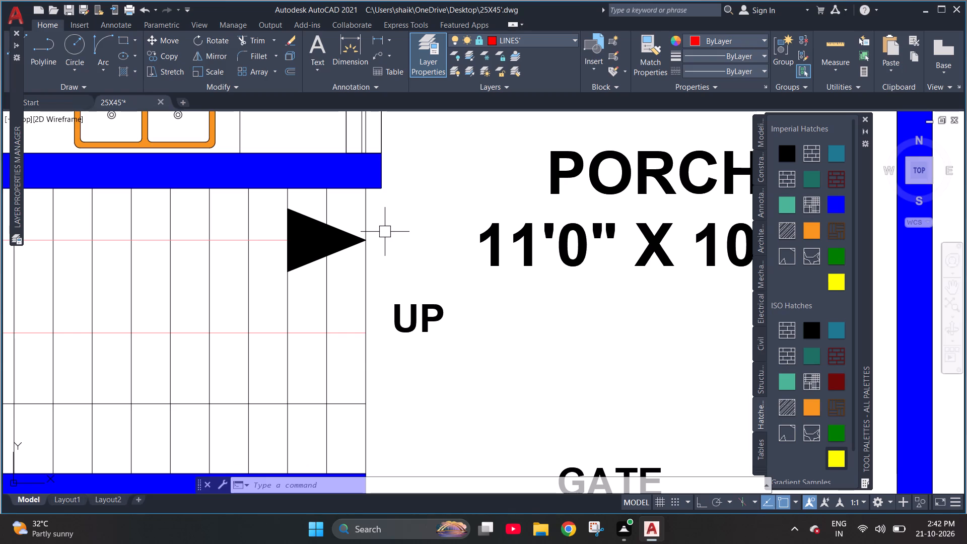
pyautogui.scroll(-2, 385, 232)
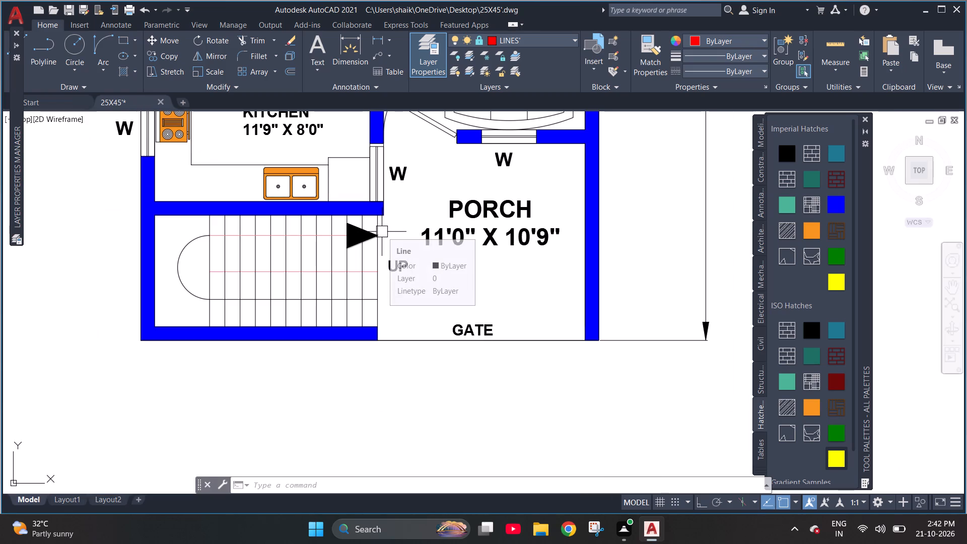
pyautogui.press('Escape')
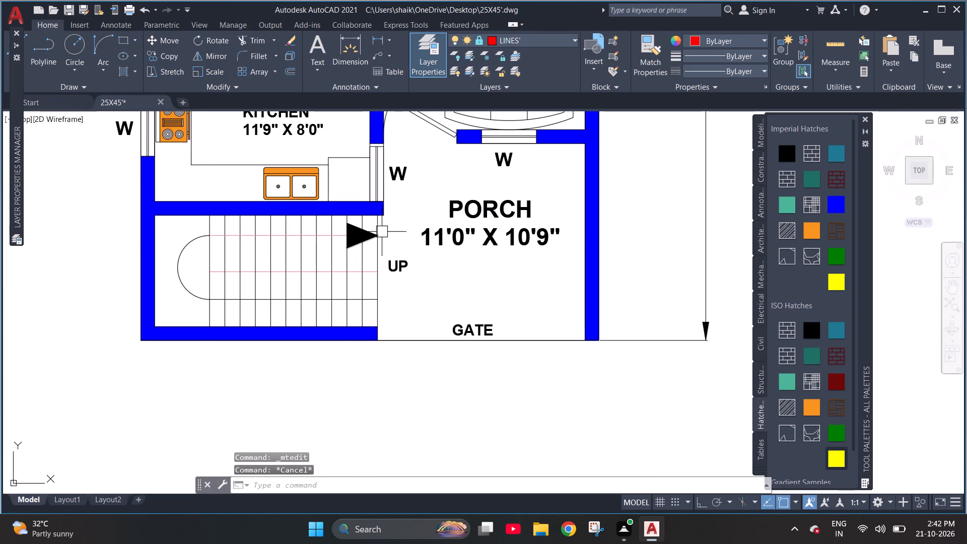
# Examine the whole floor plan, from the bedrooms and toilets down to the porch and staircase.
pyautogui.scroll(-1, 382, 232)
pyautogui.scroll(1, 388, 302)
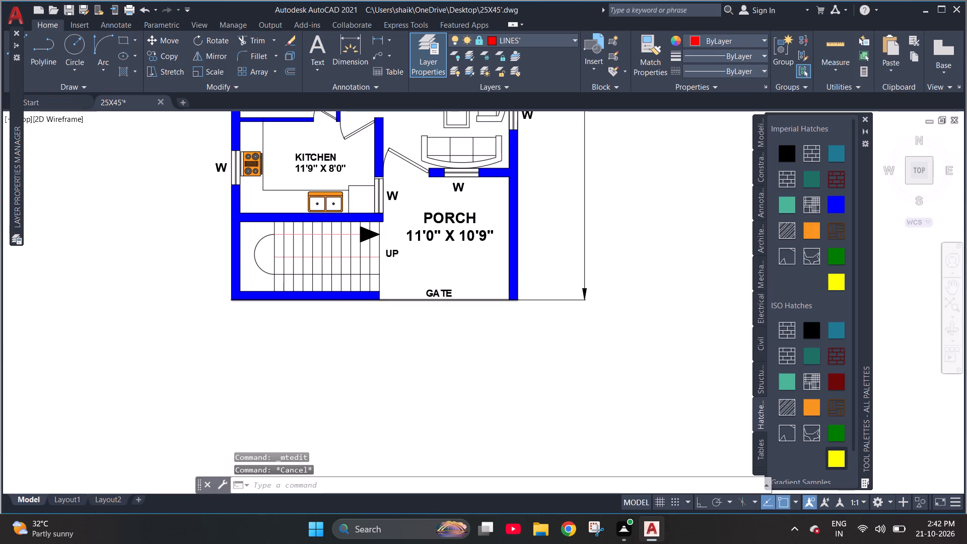
pyautogui.scroll(-2, 388, 302)
pyautogui.scroll(-2, 288, 299)
pyautogui.scroll(3, 317, 174)
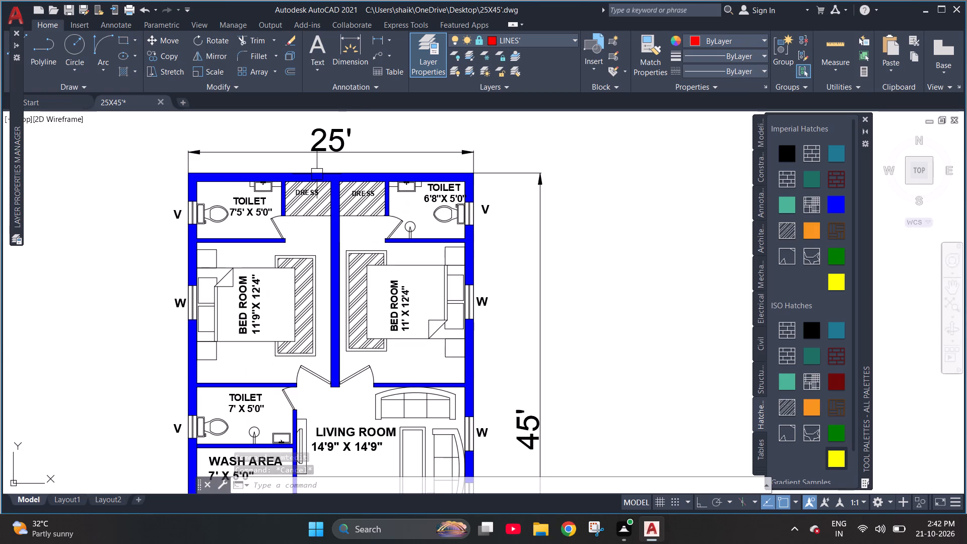
pyautogui.scroll(2, 310, 331)
pyautogui.scroll(-1, 310, 331)
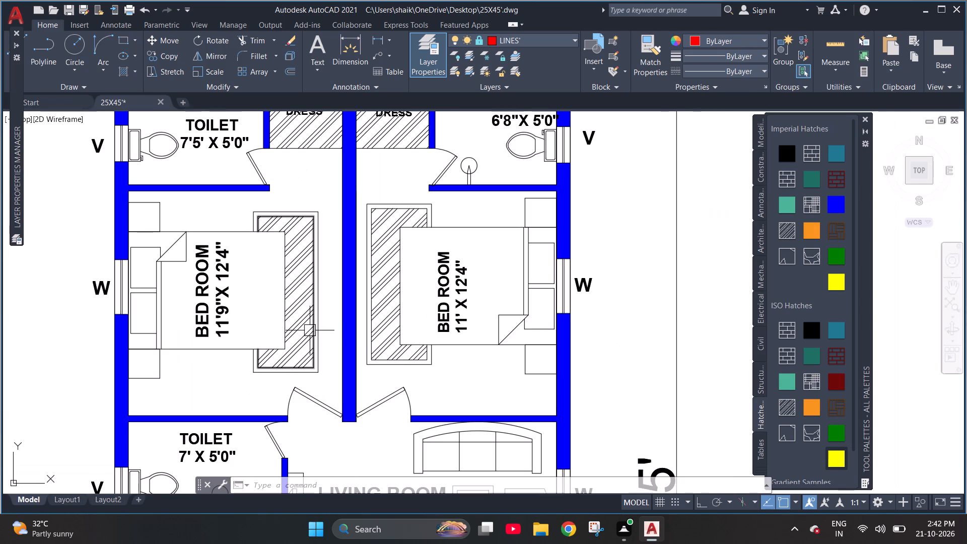
pyautogui.press('Escape')
pyautogui.press('Escape')
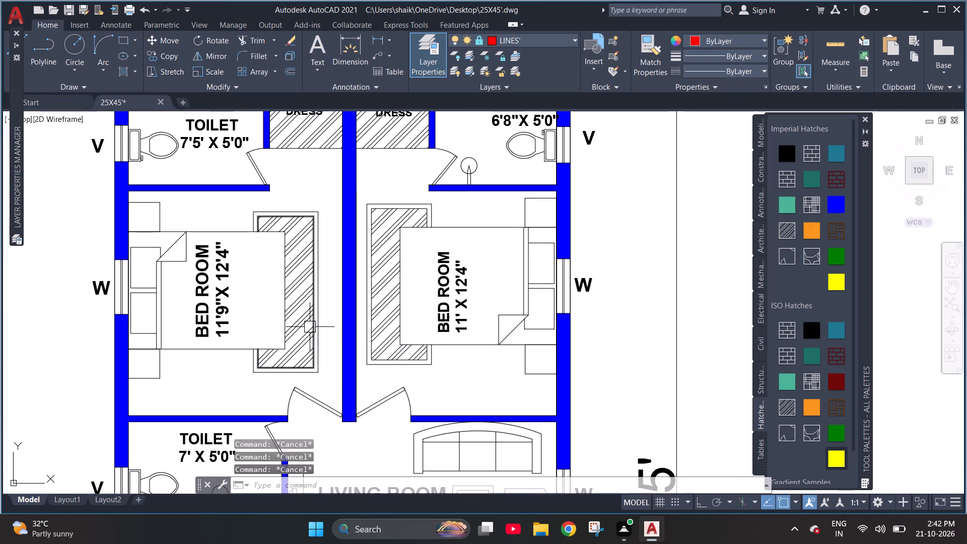
pyautogui.scroll(-1, 310, 327)
pyautogui.press('Escape')
pyautogui.press('Escape')
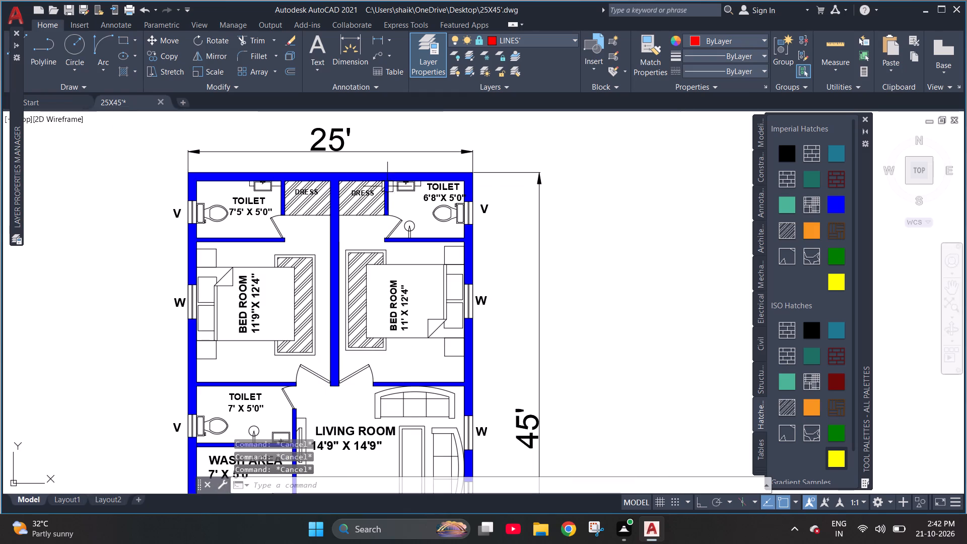
pyautogui.scroll(3, 321, 142)
pyautogui.scroll(-2, 321, 142)
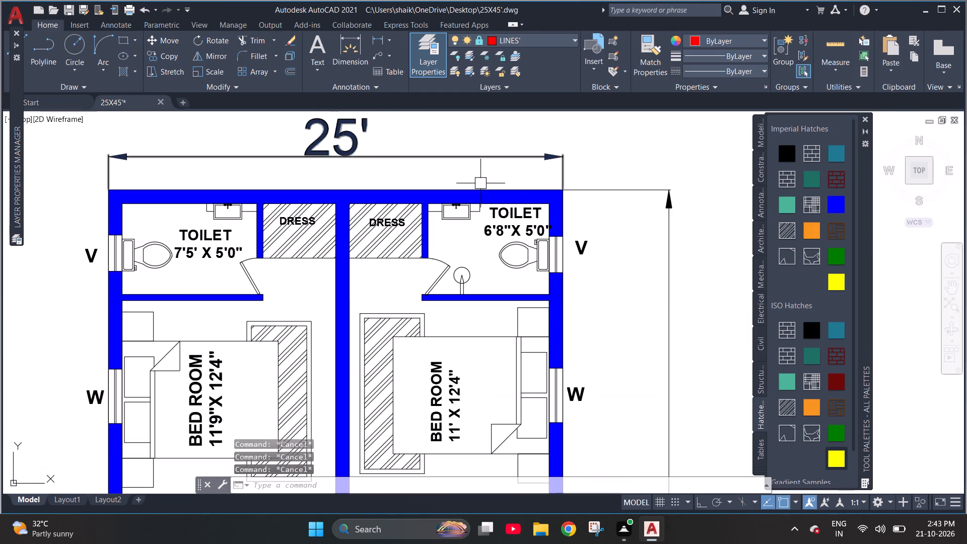
pyautogui.scroll(-1, 466, 187)
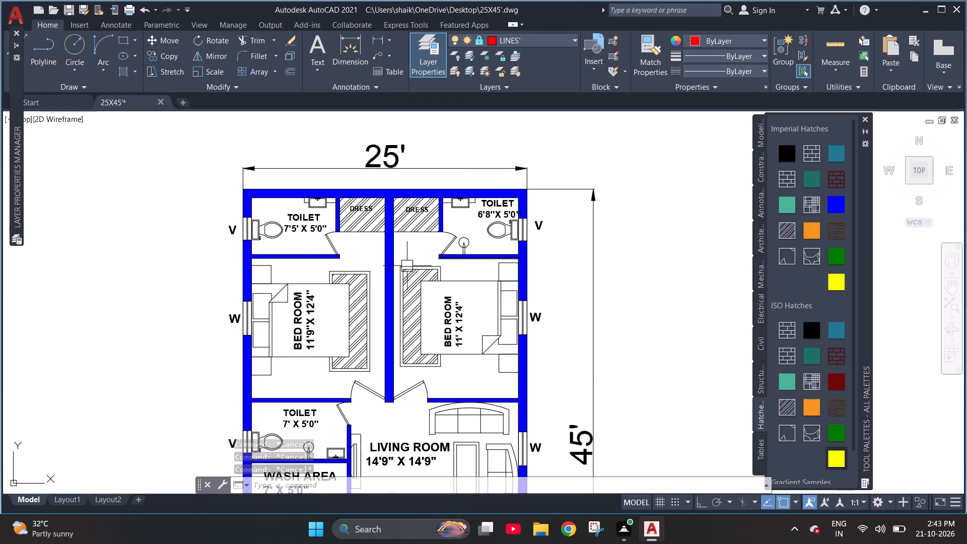
pyautogui.scroll(-1, 377, 245)
pyautogui.scroll(-1, 273, 211)
pyautogui.scroll(2, 400, 435)
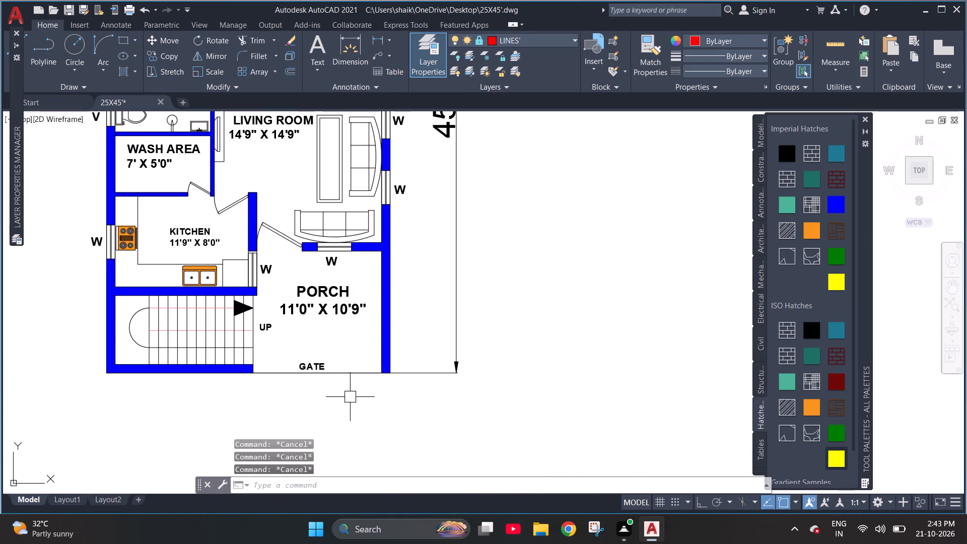
pyautogui.press('Escape')
pyautogui.press('Escape')
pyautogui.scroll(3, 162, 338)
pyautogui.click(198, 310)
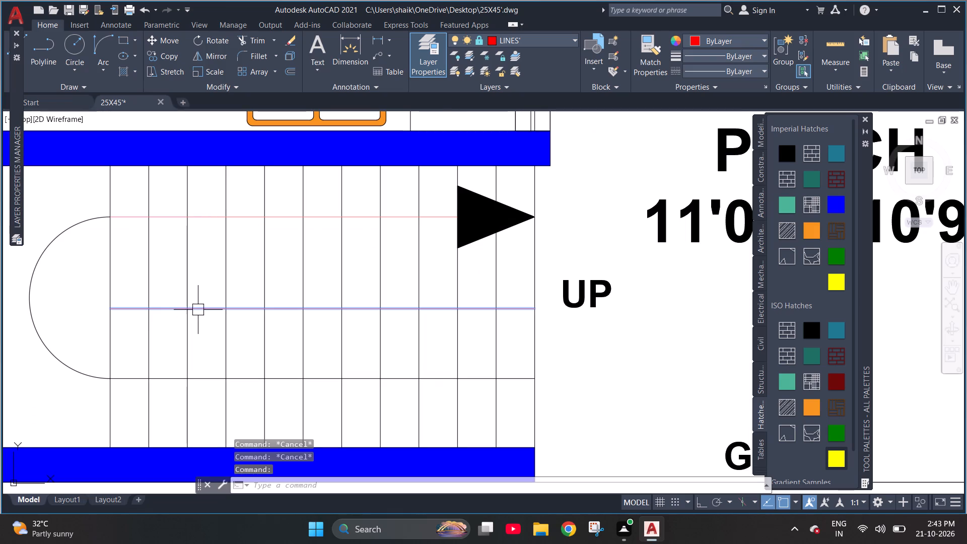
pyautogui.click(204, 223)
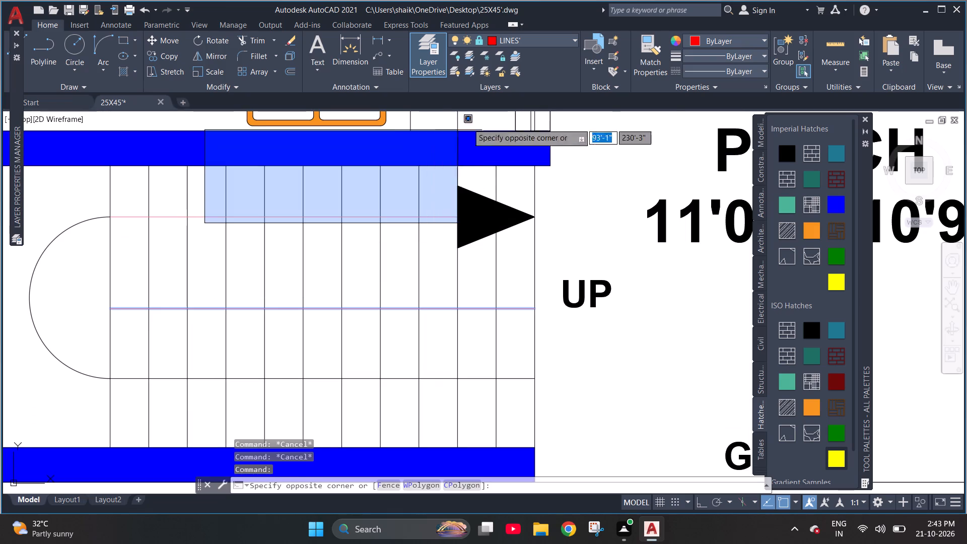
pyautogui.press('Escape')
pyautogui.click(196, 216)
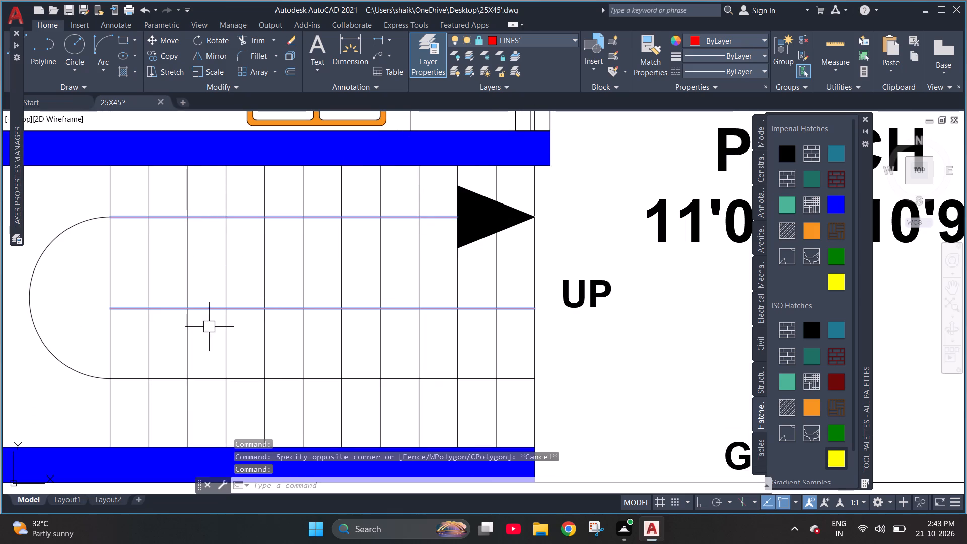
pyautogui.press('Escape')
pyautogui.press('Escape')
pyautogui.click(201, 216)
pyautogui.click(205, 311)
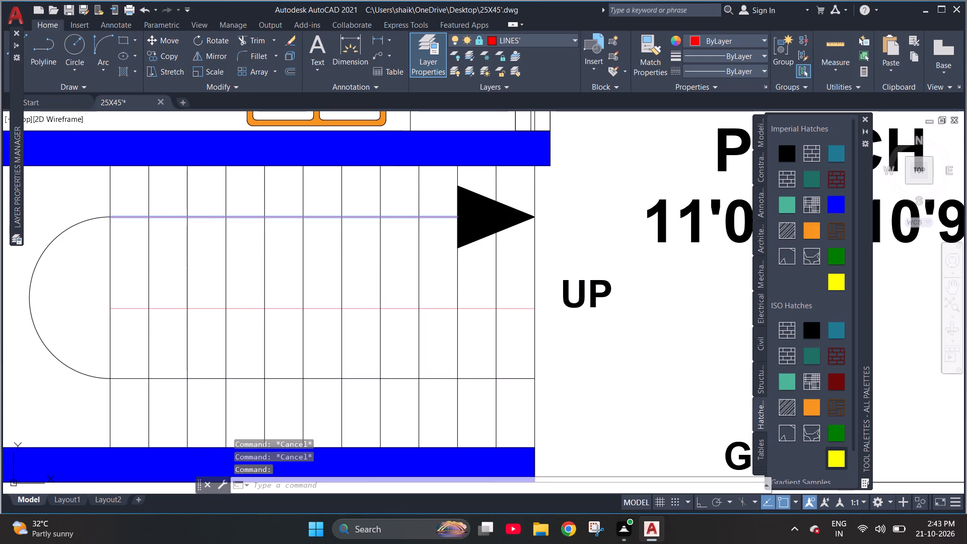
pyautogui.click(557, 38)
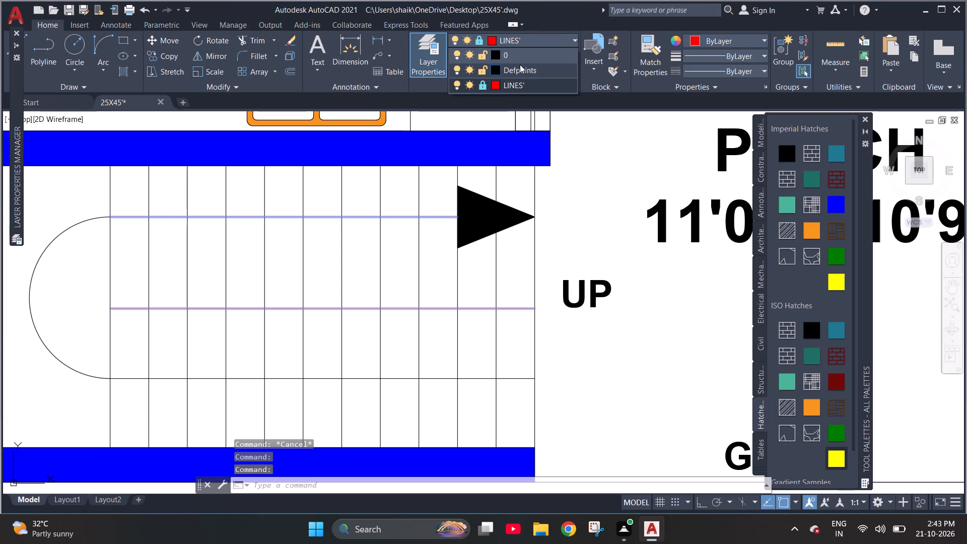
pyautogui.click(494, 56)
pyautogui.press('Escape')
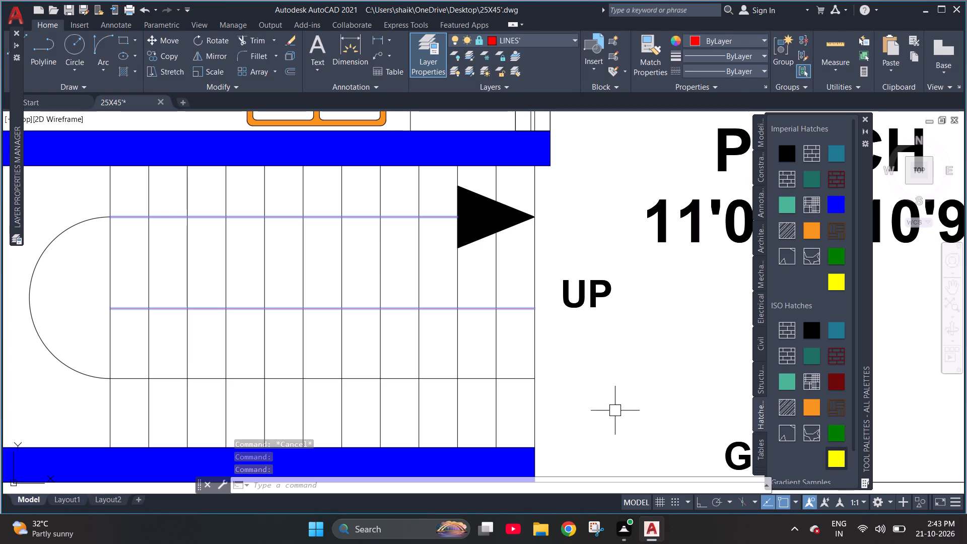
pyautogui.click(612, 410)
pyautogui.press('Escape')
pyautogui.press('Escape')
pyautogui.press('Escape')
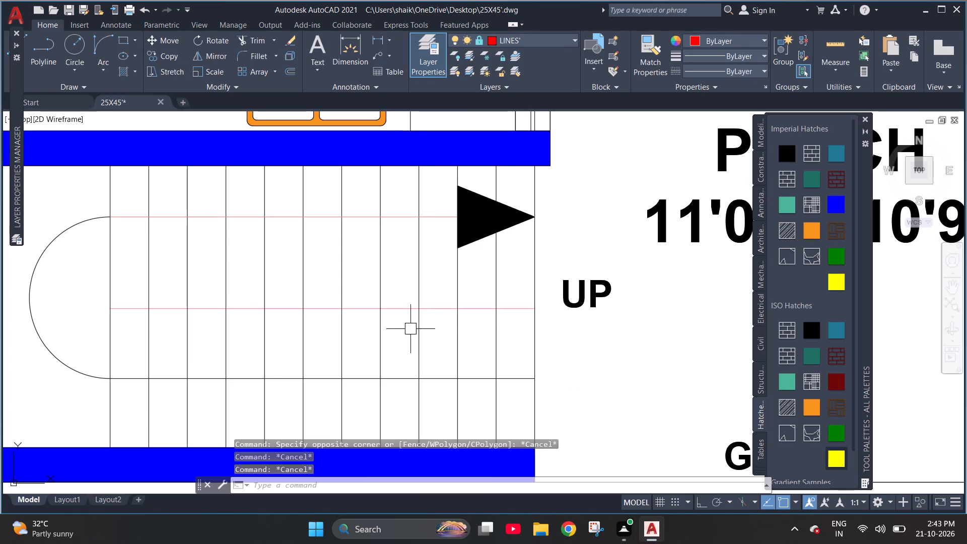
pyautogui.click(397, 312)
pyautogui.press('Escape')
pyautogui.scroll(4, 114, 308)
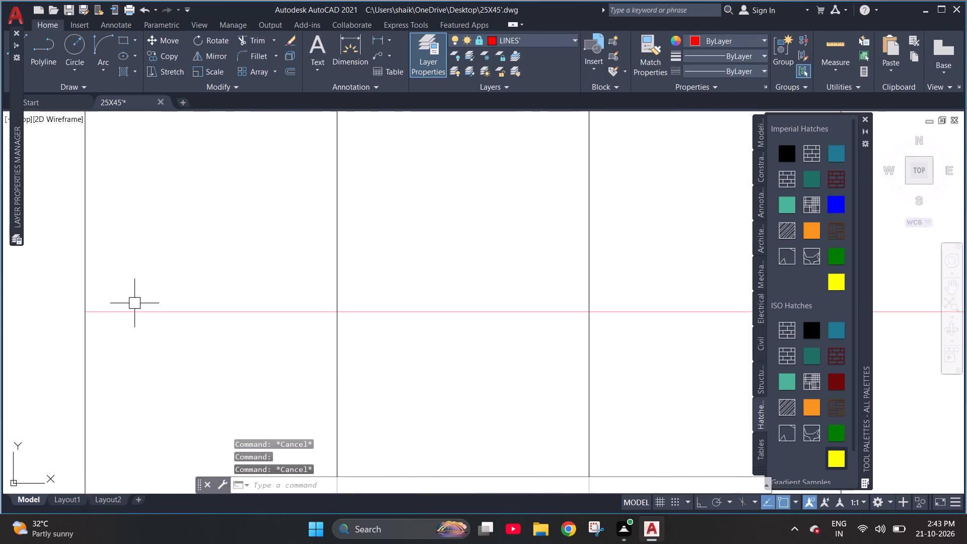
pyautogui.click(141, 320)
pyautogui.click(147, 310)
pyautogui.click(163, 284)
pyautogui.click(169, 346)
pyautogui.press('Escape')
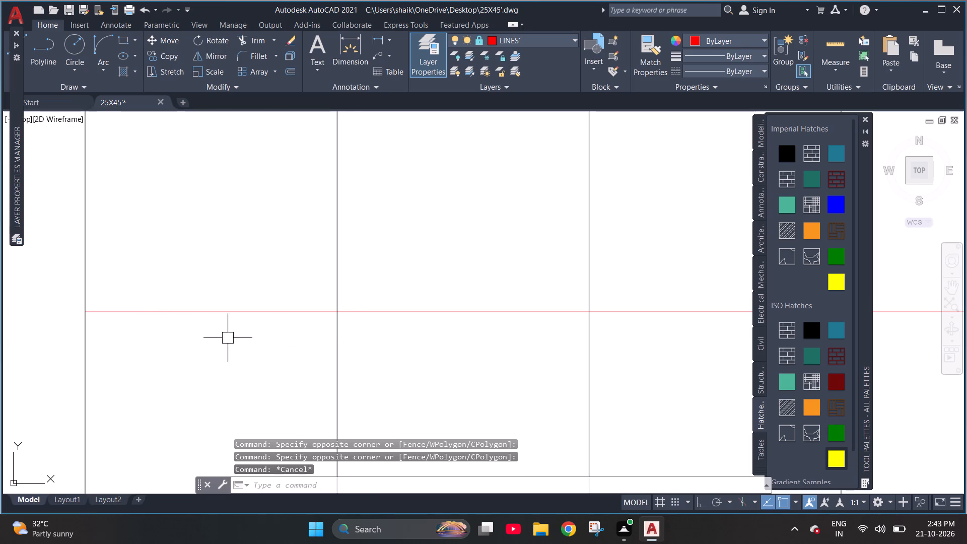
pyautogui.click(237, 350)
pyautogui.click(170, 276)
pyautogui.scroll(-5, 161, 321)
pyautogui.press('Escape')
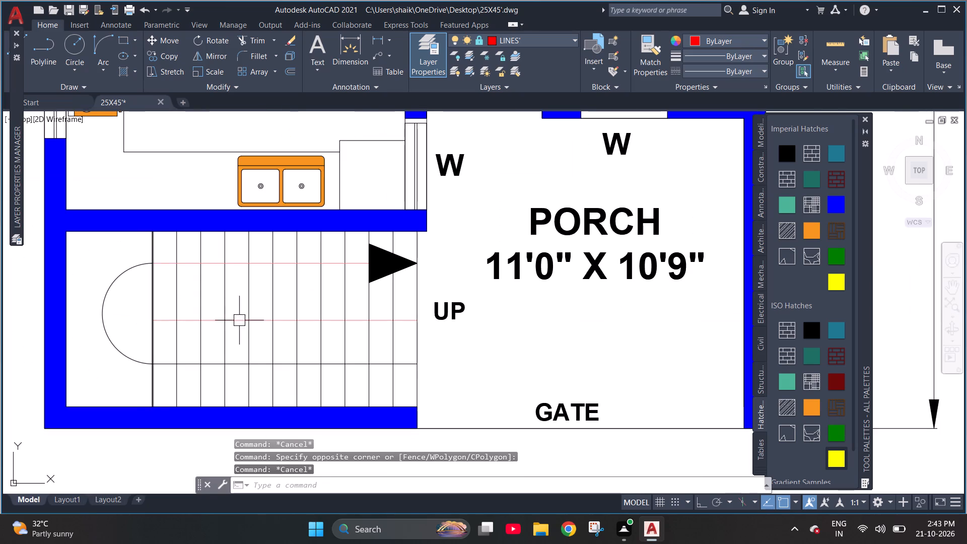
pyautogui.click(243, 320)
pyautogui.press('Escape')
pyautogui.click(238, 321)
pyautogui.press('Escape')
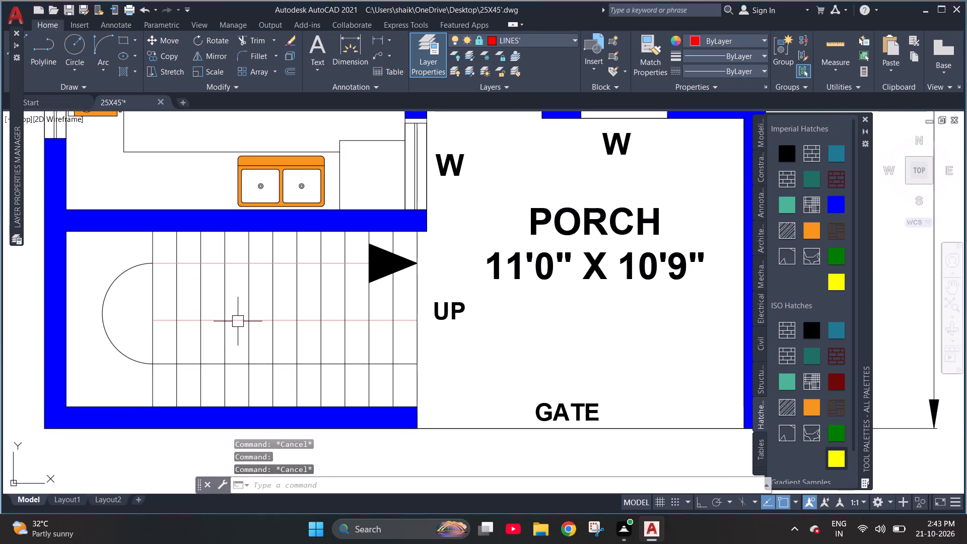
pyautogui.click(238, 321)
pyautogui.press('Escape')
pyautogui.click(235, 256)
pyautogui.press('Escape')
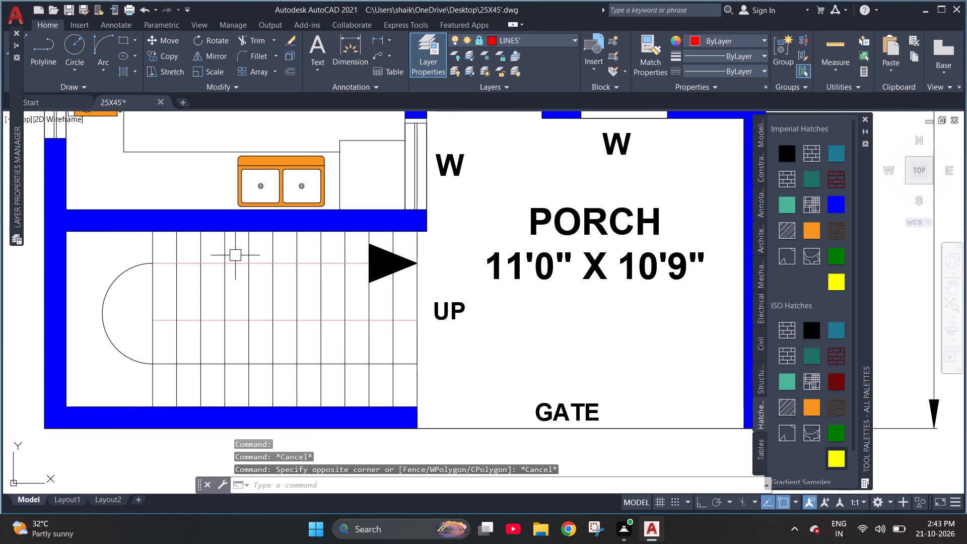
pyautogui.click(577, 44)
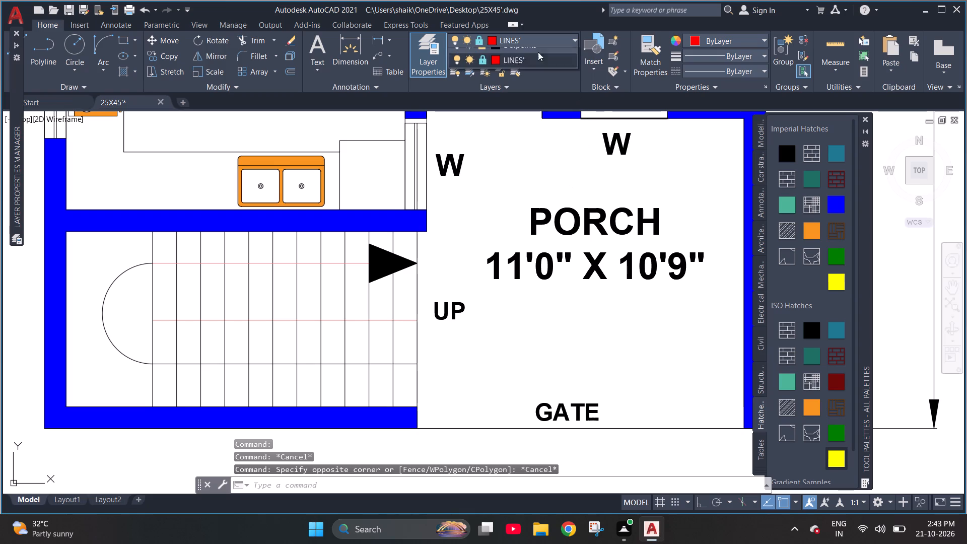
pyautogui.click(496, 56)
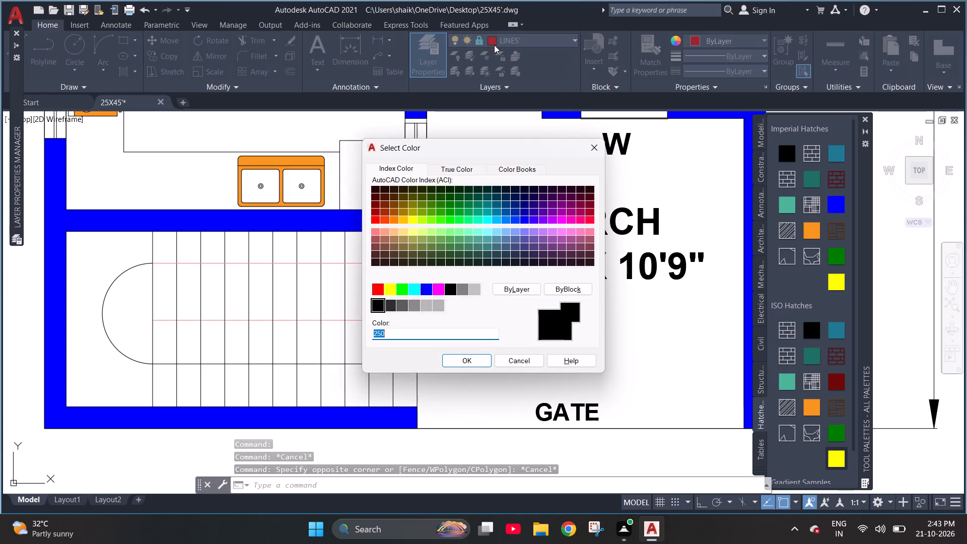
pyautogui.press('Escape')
# Change the colour of the LINES' layer to index colour 250 so the stair's red lines turn black.
pyautogui.click(497, 43)
pyautogui.click(493, 85)
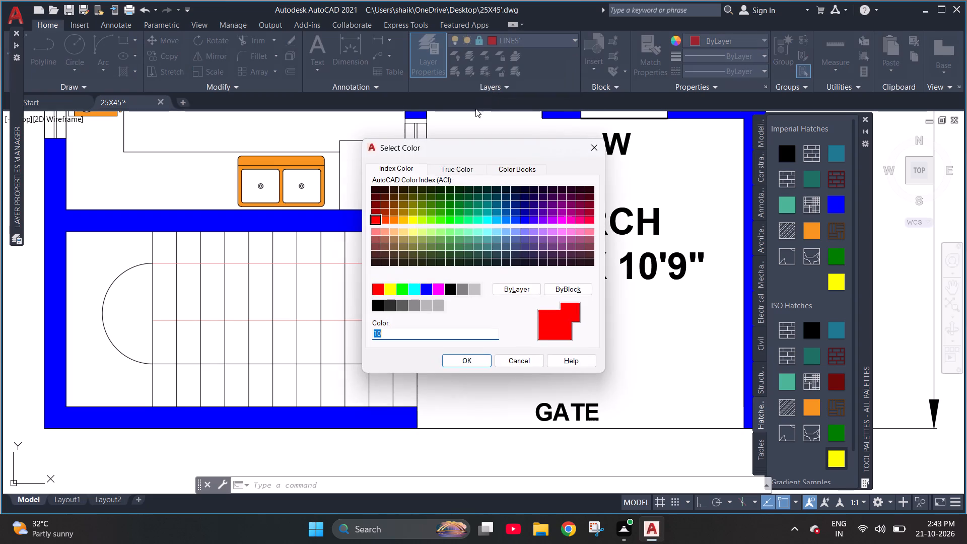
pyautogui.click(375, 308)
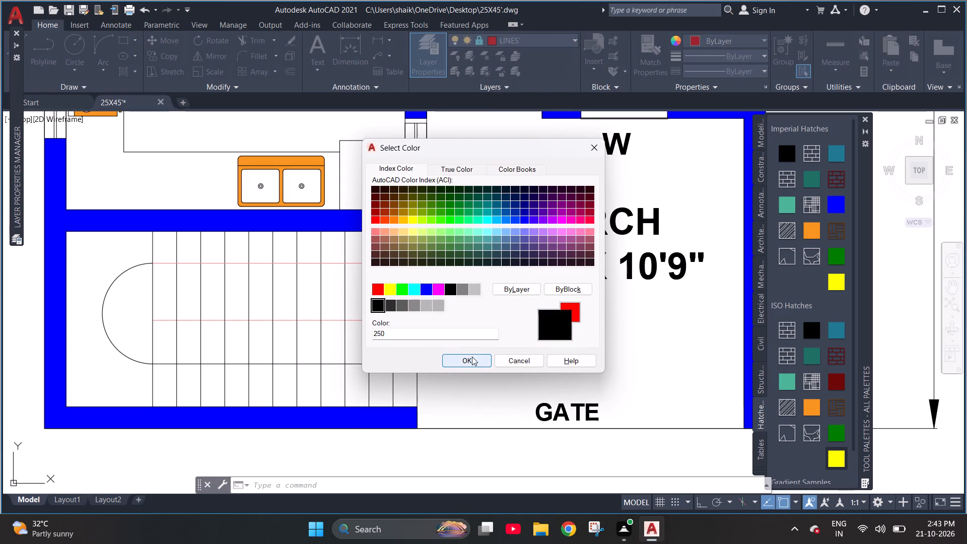
pyautogui.click(472, 357)
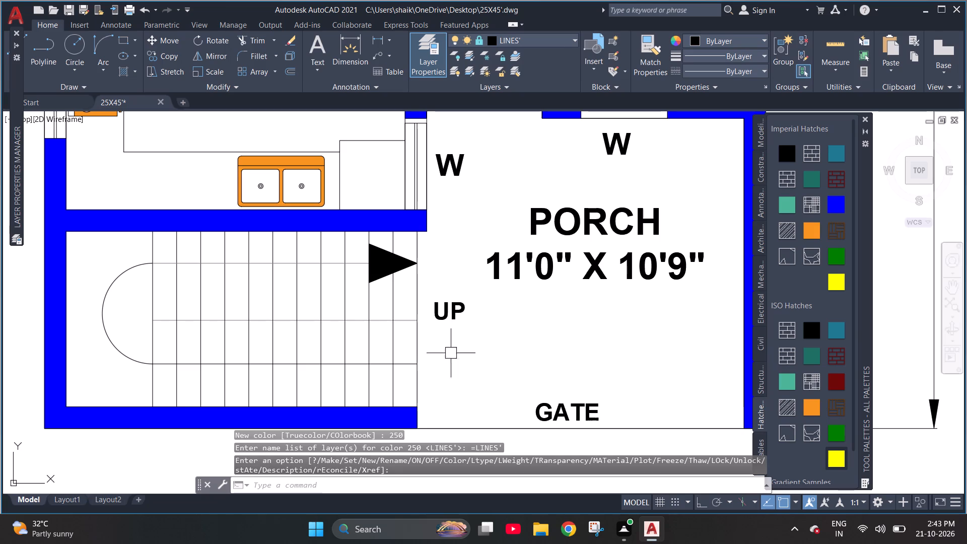
pyautogui.scroll(3, 212, 325)
pyautogui.scroll(-2, 212, 325)
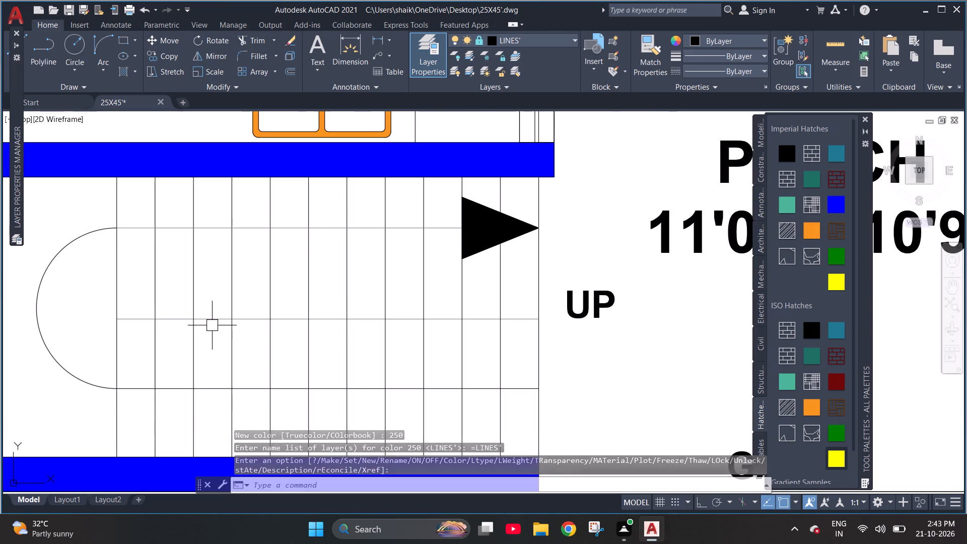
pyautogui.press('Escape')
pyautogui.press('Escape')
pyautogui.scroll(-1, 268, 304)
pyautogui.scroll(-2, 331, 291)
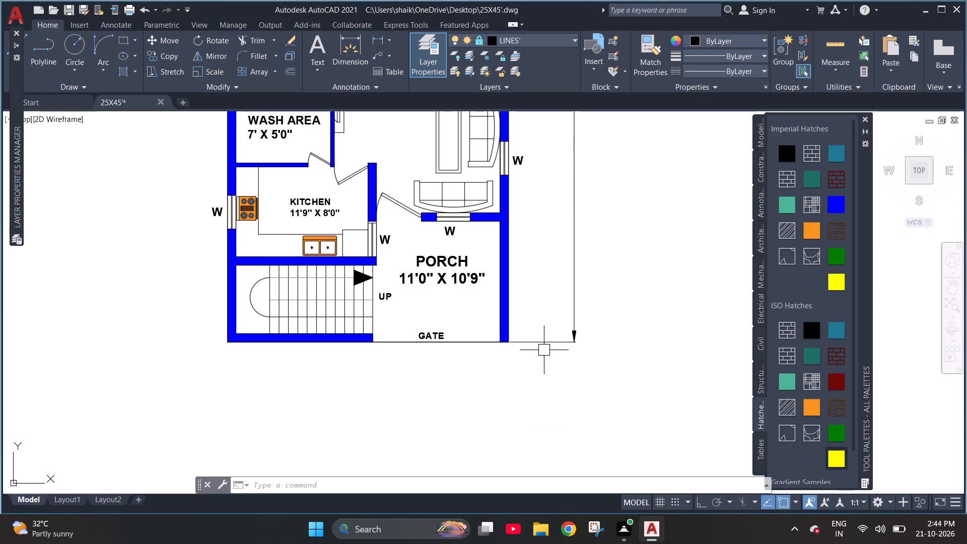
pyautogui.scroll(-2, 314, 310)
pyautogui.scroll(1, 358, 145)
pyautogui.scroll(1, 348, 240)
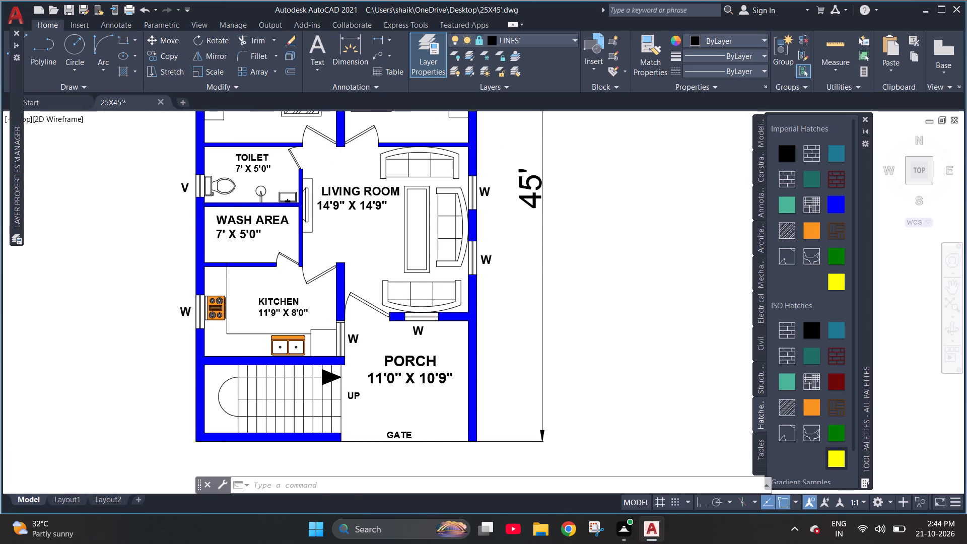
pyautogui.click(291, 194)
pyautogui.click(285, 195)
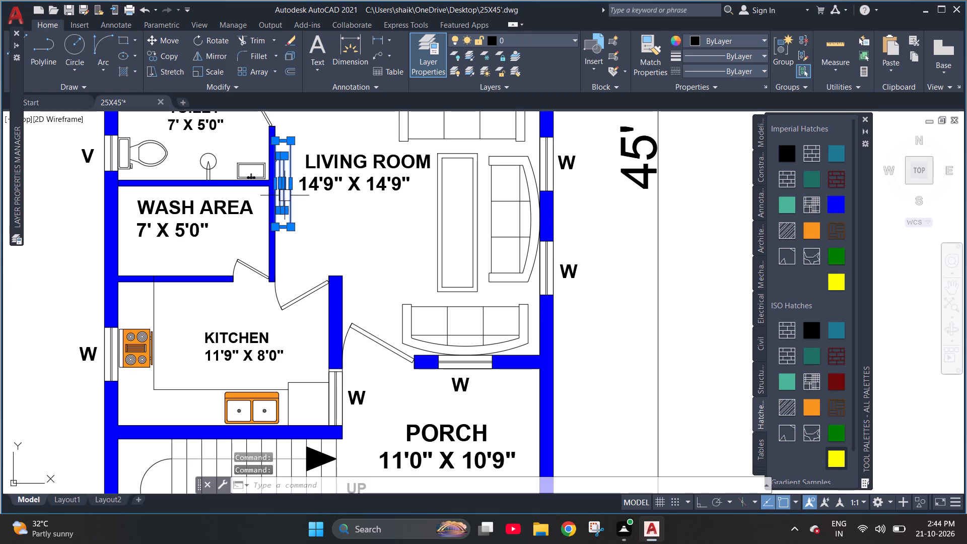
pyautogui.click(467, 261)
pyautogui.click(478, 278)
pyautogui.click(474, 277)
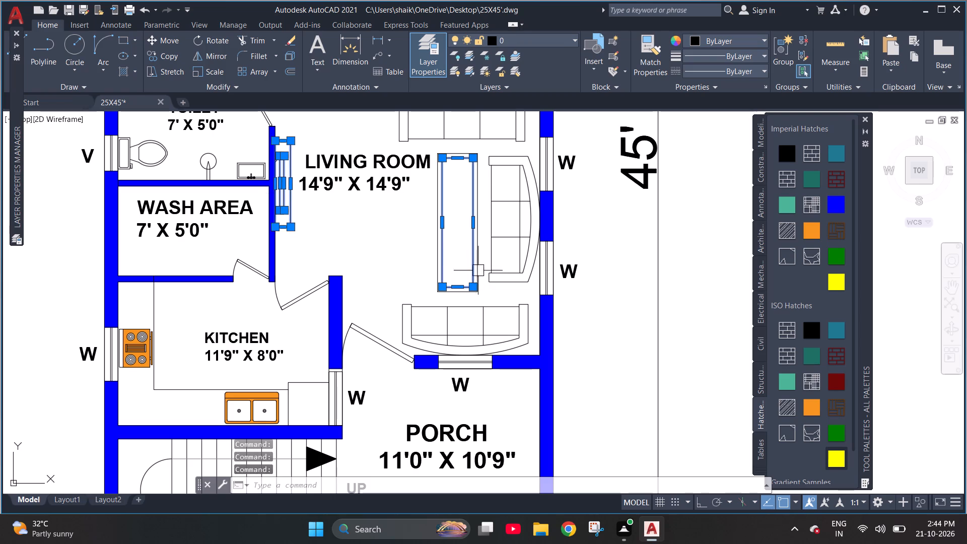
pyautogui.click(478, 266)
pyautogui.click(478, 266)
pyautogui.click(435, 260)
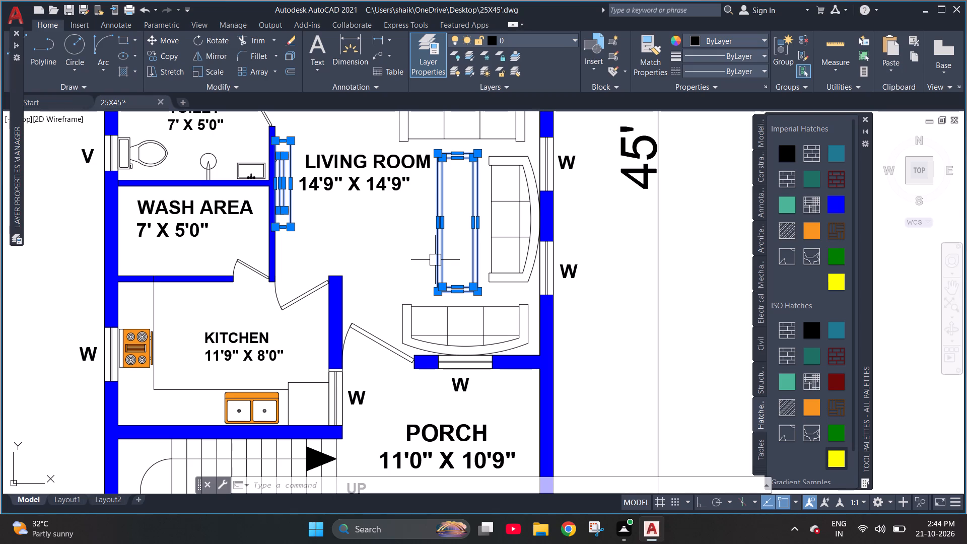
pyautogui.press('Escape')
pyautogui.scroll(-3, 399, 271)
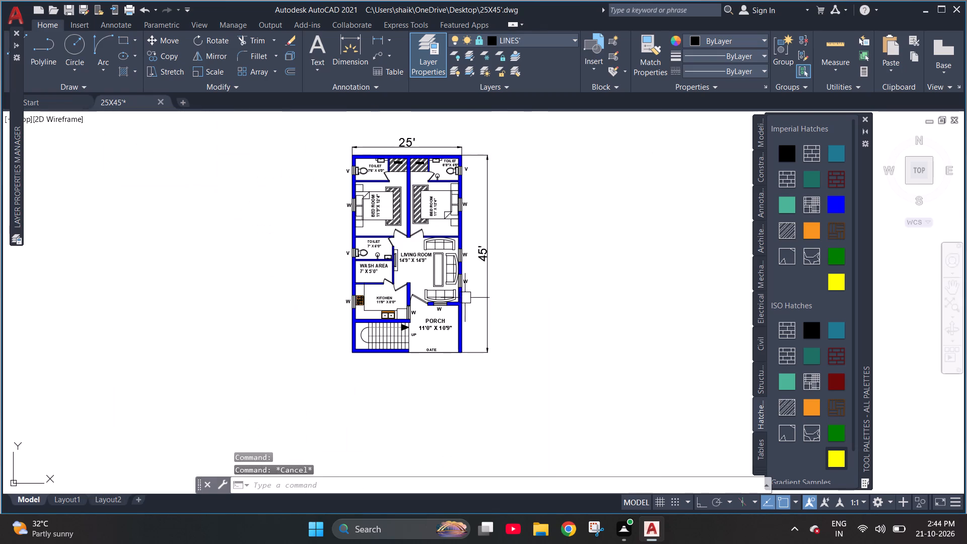
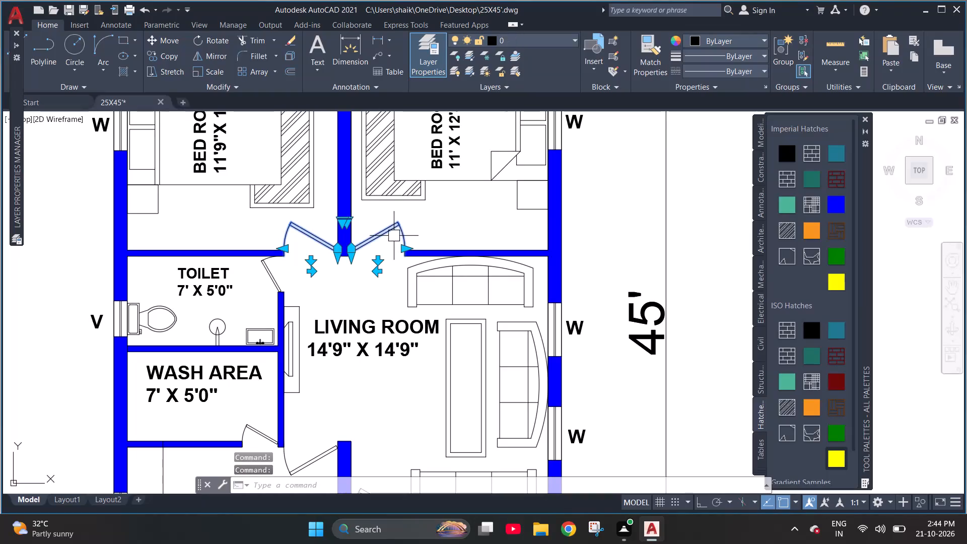
# Select the doors throughout the plan and change the LINES' layer's colour to index colour 20.
pyautogui.click(269, 281)
pyautogui.scroll(-1, 335, 235)
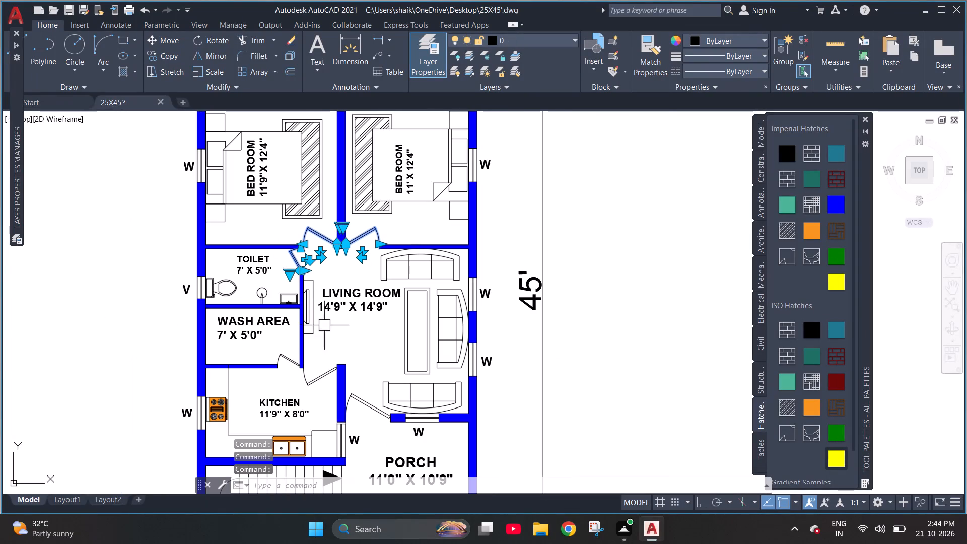
pyautogui.click(318, 382)
pyautogui.click(375, 409)
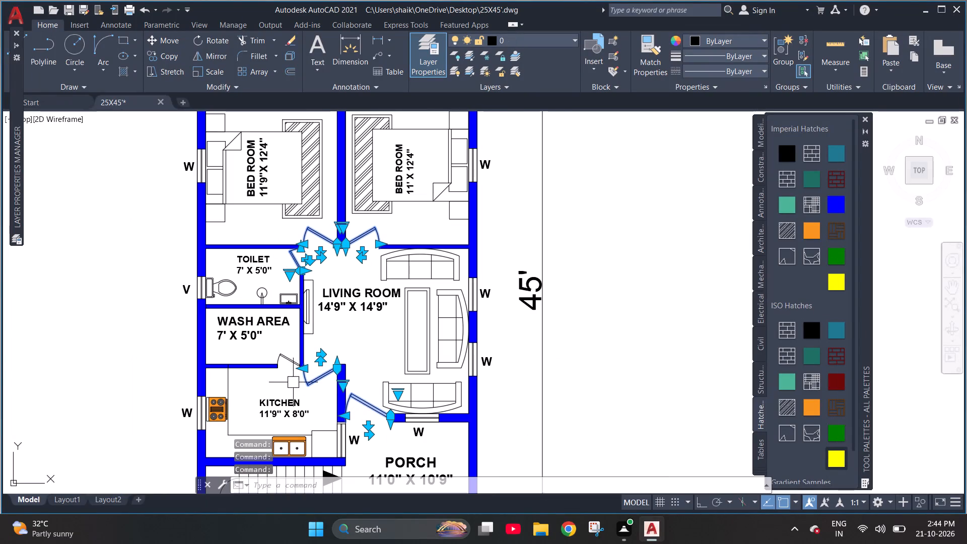
pyautogui.click(286, 357)
pyautogui.scroll(-2, 372, 234)
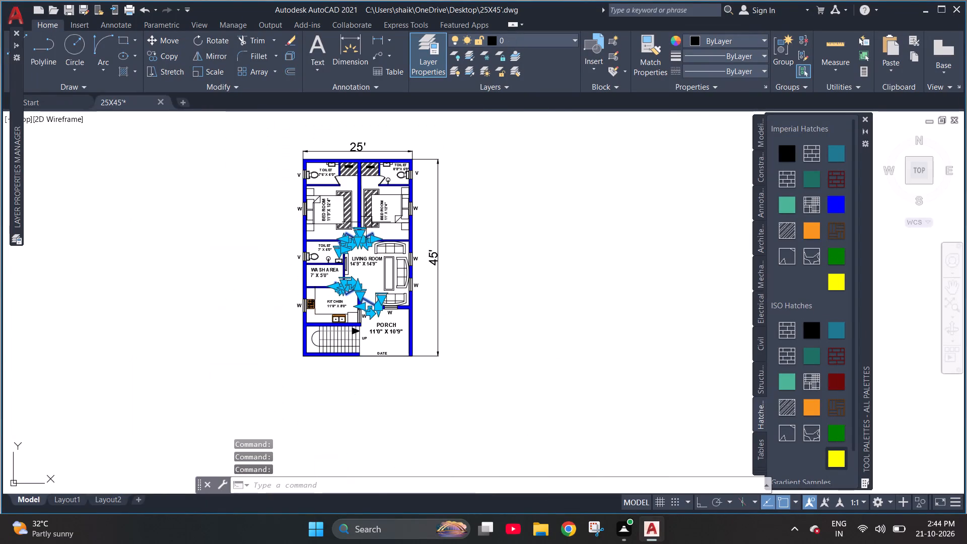
pyautogui.scroll(3, 352, 180)
pyautogui.click(290, 188)
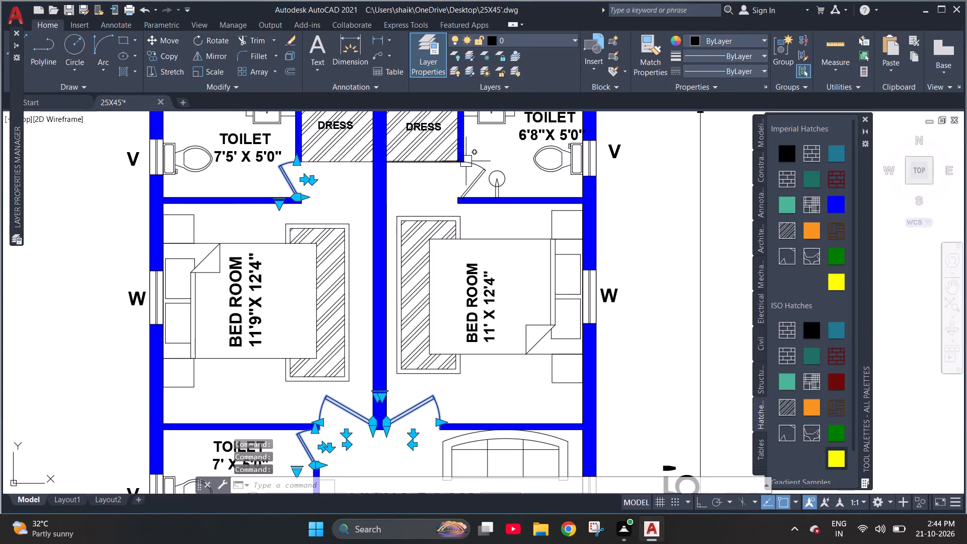
pyautogui.click(471, 159)
pyautogui.scroll(-2, 426, 164)
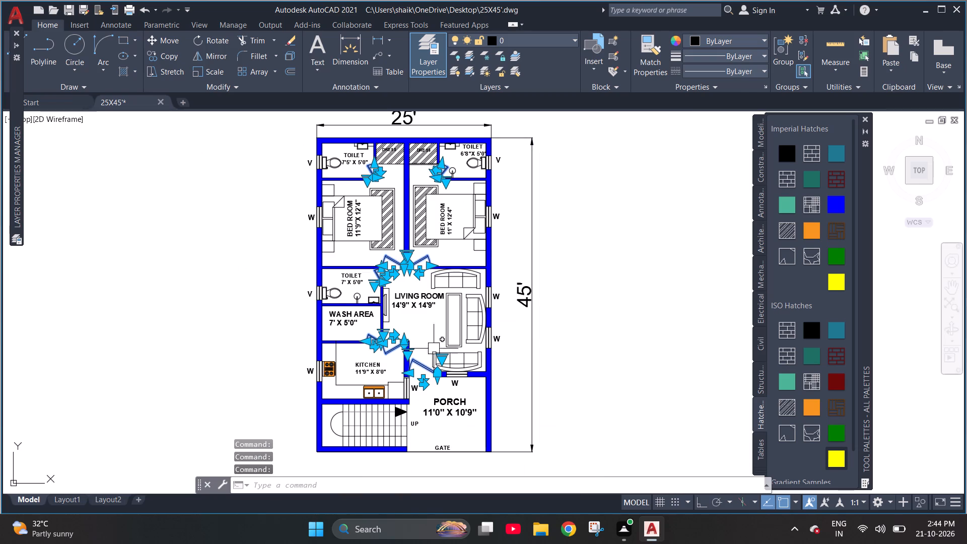
pyautogui.click(535, 45)
pyautogui.click(497, 87)
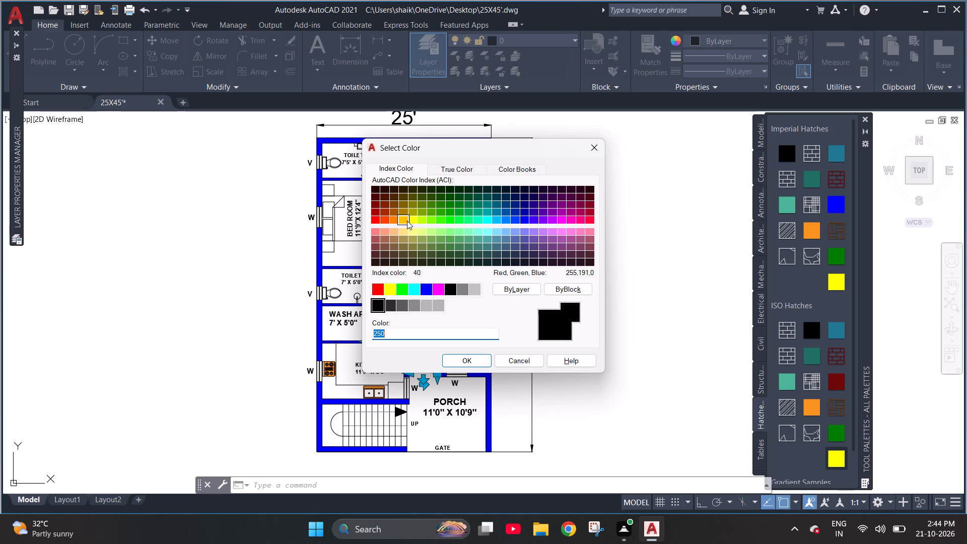
pyautogui.click(385, 219)
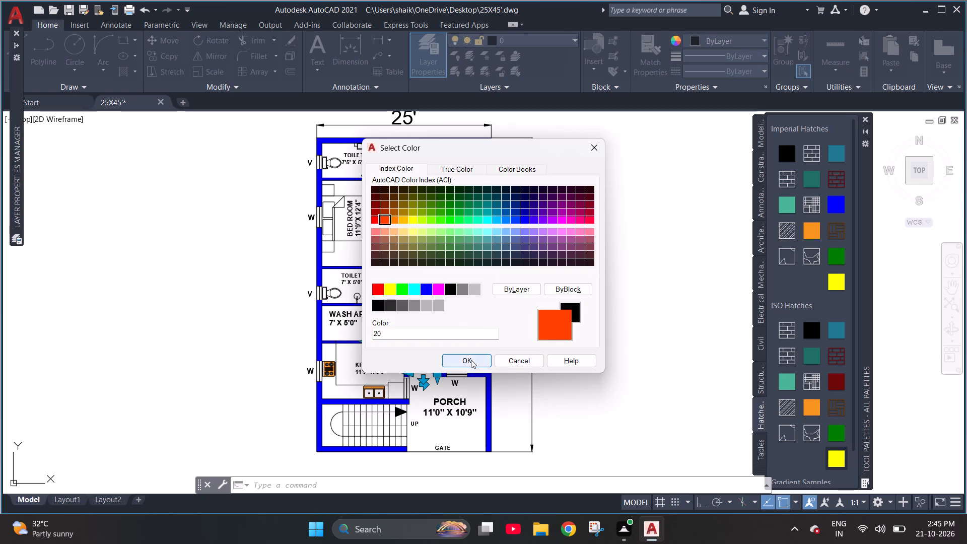
pyautogui.click(471, 360)
pyautogui.press('Escape')
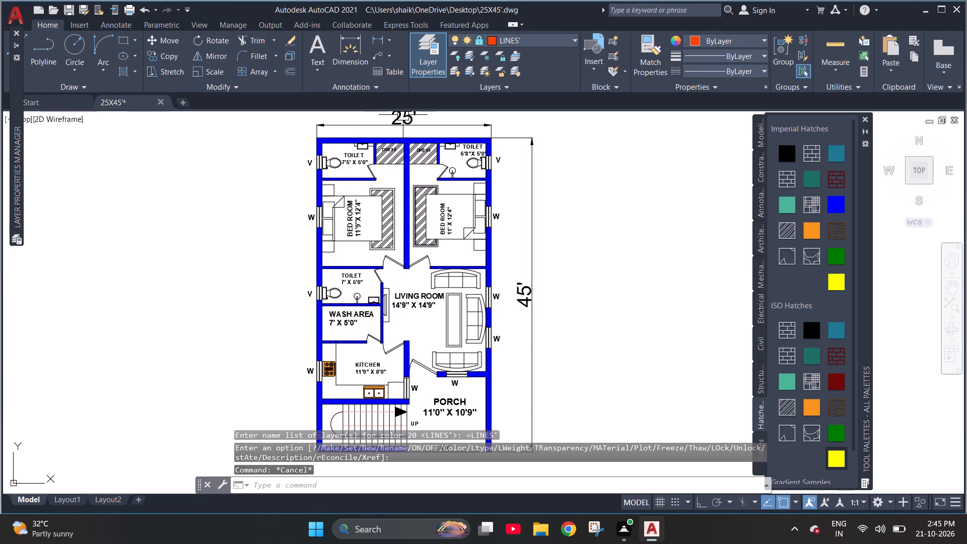
# Reselect all the doors, from the bedroom toilets to the porch entrance, and give them the LINES' layer's orange index colour 20.
pyautogui.scroll(3, 363, 170)
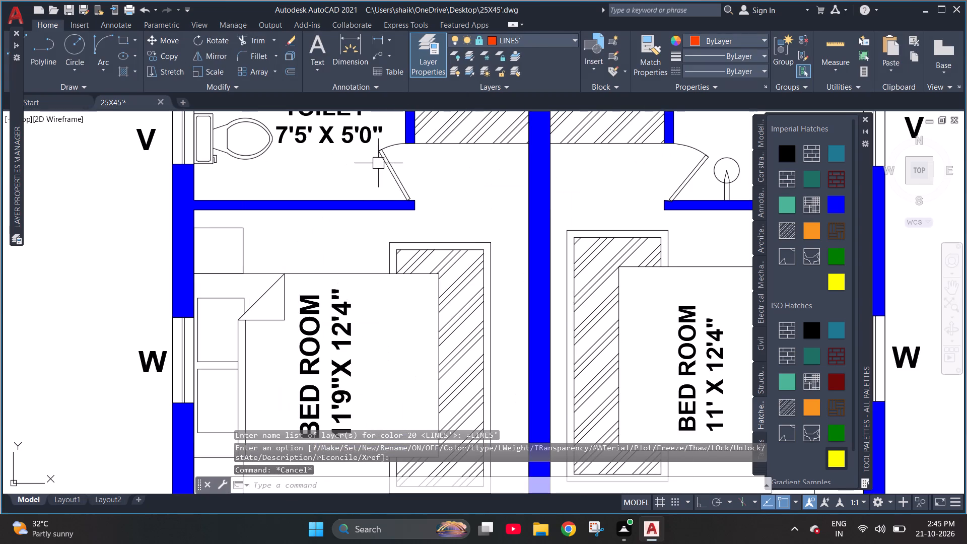
pyautogui.click(385, 160)
pyautogui.click(675, 183)
pyautogui.scroll(-1, 483, 166)
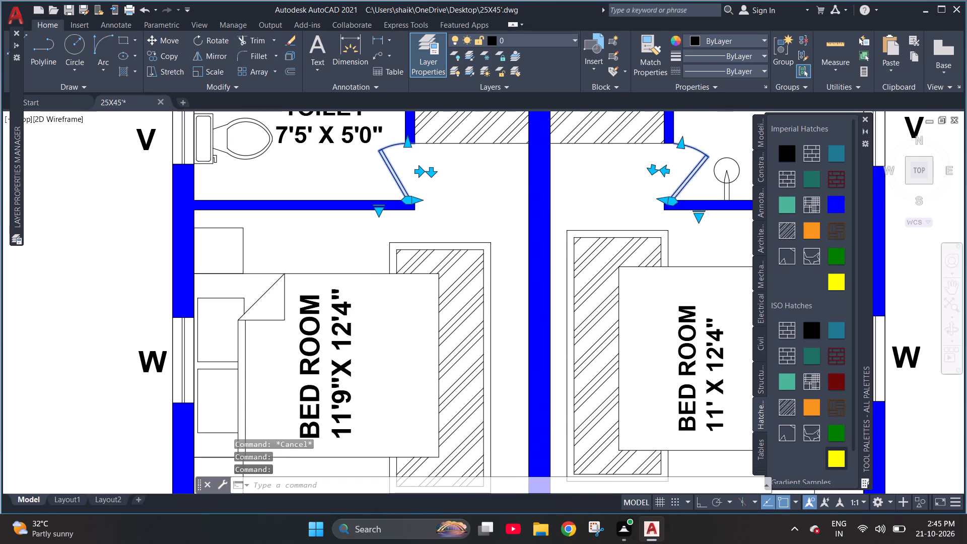
pyautogui.scroll(-2, 466, 304)
pyautogui.scroll(4, 489, 394)
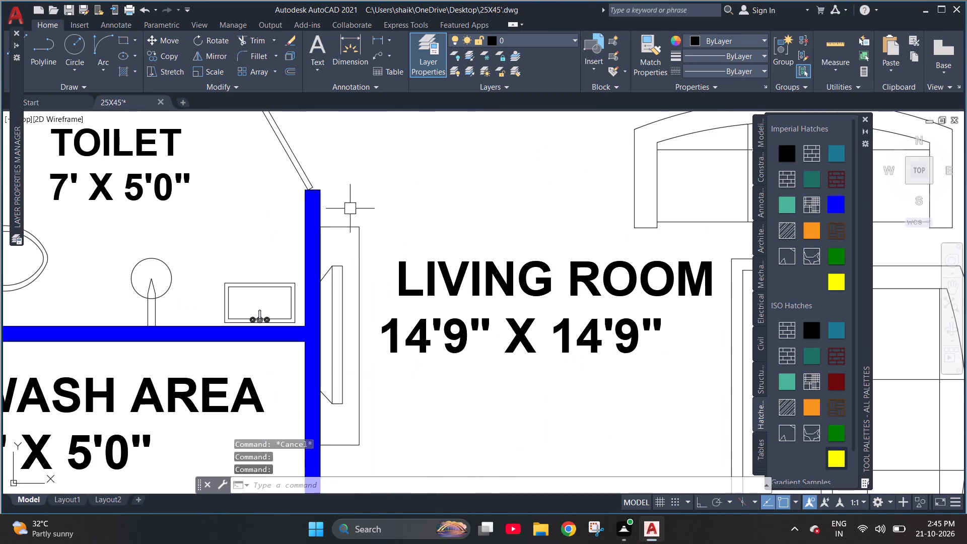
pyautogui.click(299, 152)
pyautogui.scroll(-2, 319, 230)
pyautogui.click(348, 160)
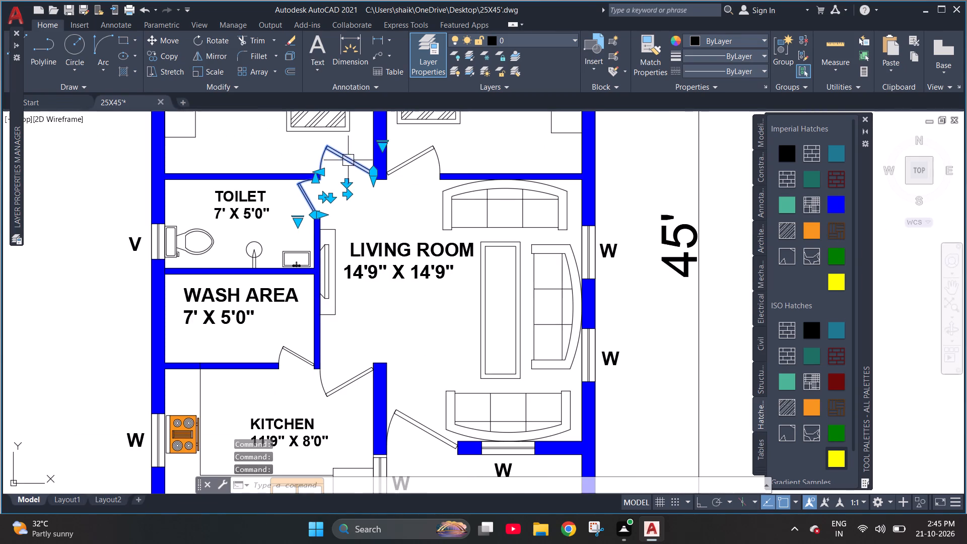
pyautogui.click(415, 162)
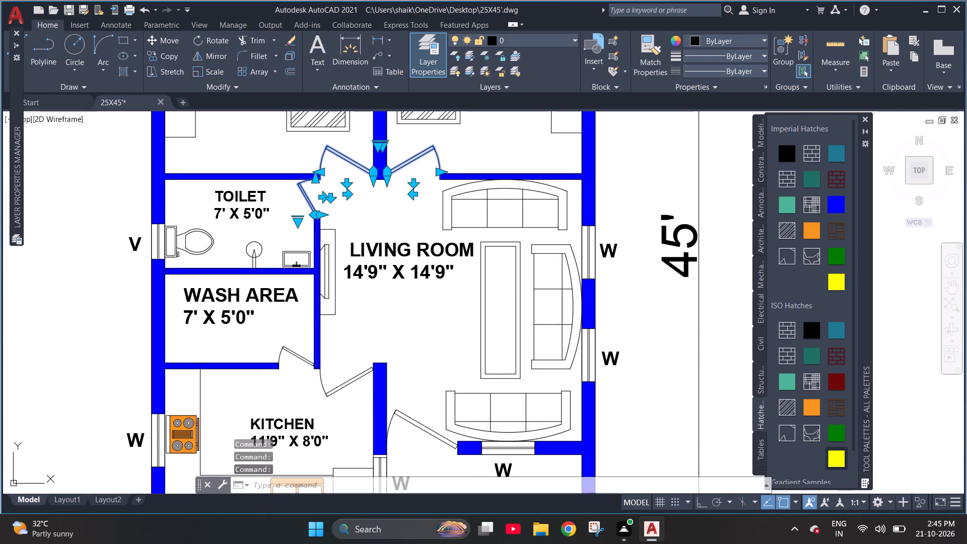
pyautogui.click(337, 387)
pyautogui.click(442, 438)
pyautogui.click(290, 353)
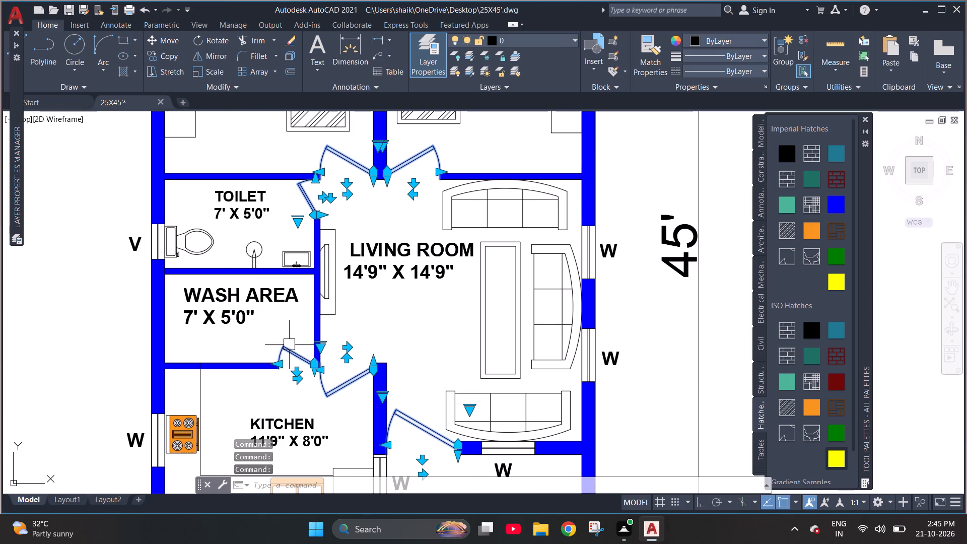
pyautogui.scroll(-1, 272, 248)
pyautogui.scroll(-2, 342, 366)
pyautogui.scroll(3, 341, 412)
pyautogui.scroll(-2, 336, 412)
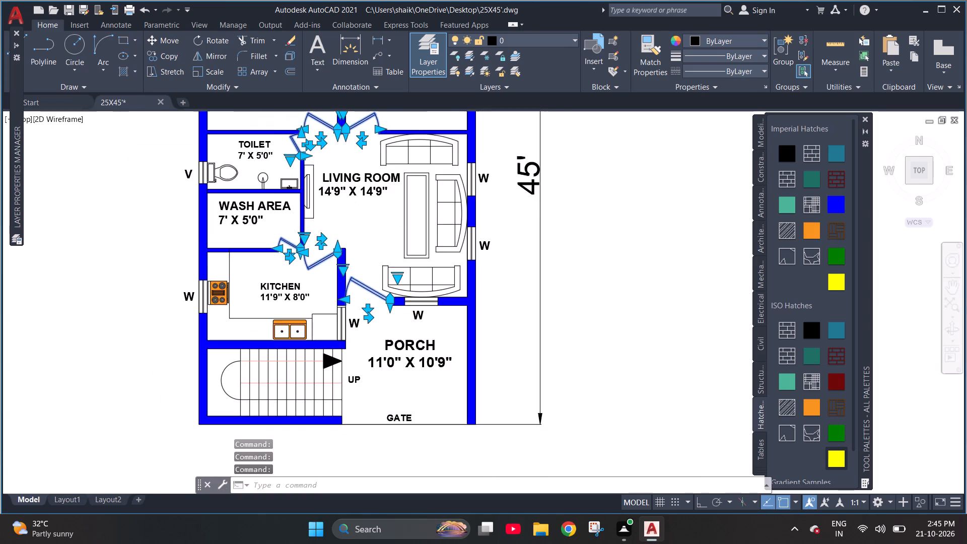
pyautogui.click(537, 42)
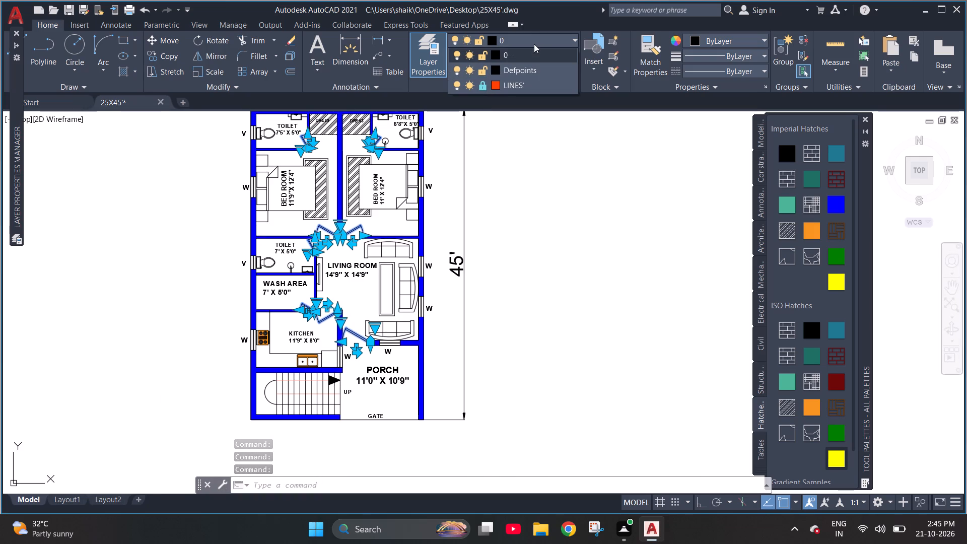
pyautogui.click(495, 85)
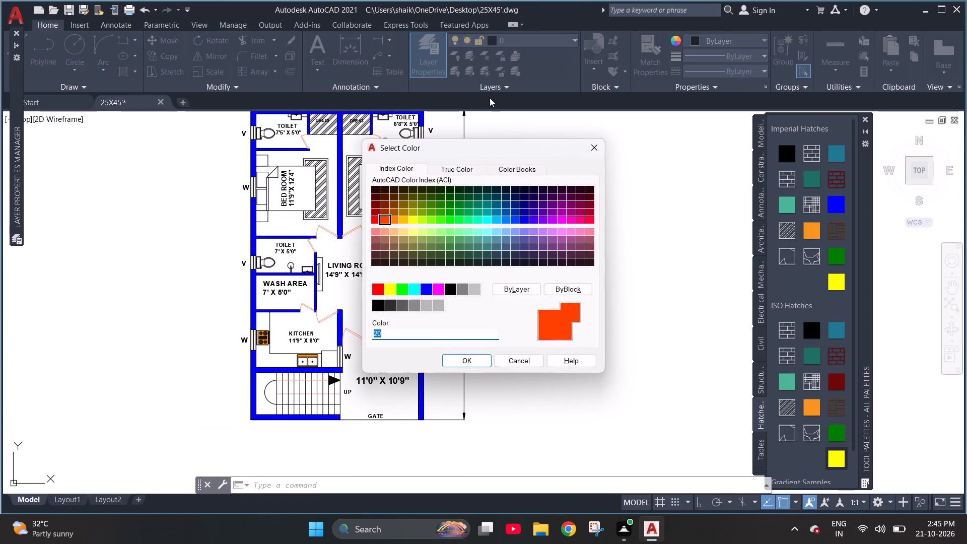
pyautogui.click(470, 359)
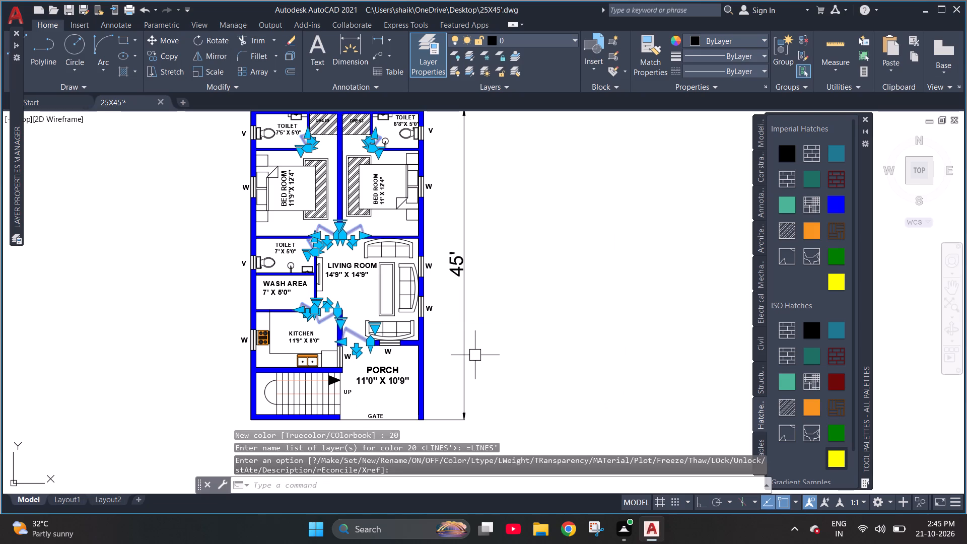
pyautogui.press('Escape')
# Examine the door colours across the whole floor plan, from the living room and kitchen to the bedroom toilets.
pyautogui.scroll(2, 291, 262)
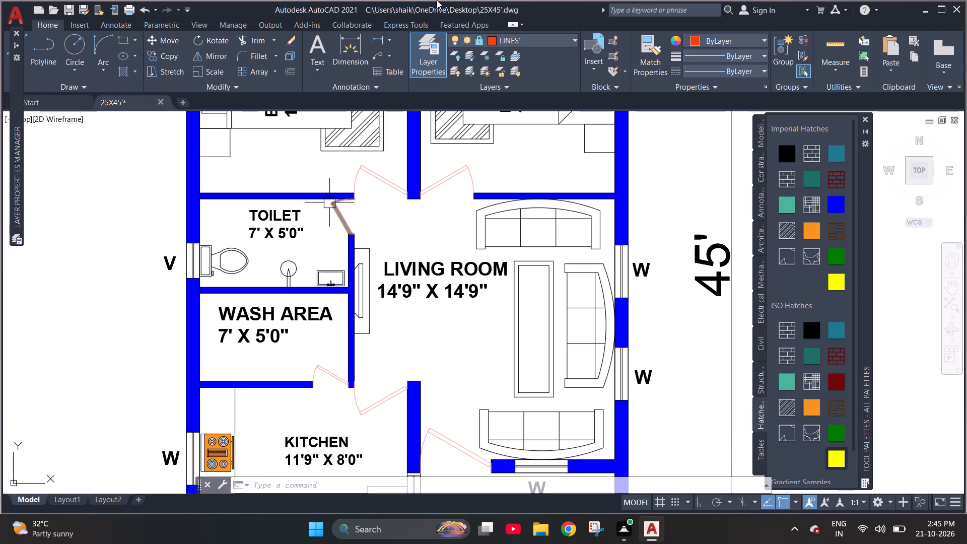
pyautogui.scroll(-1, 411, 189)
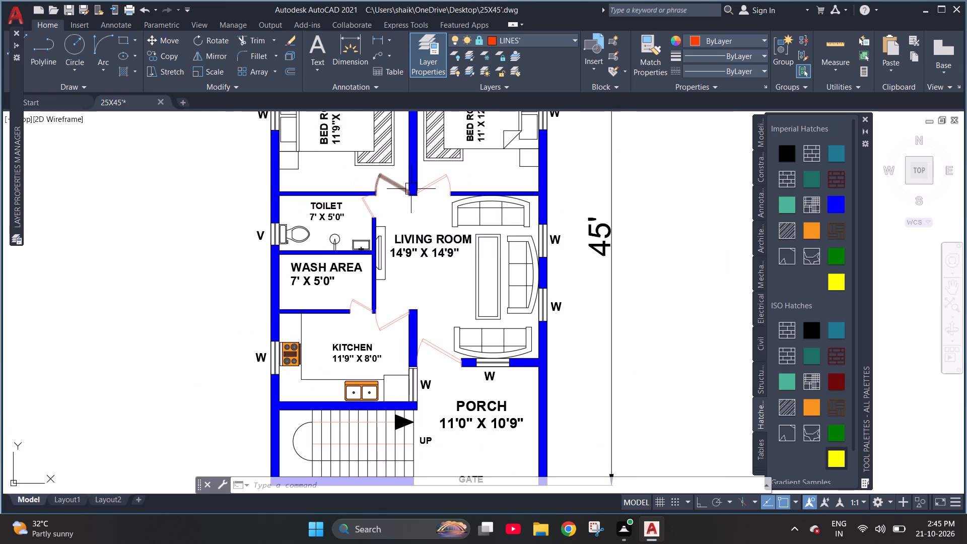
pyautogui.scroll(-1, 411, 189)
pyautogui.scroll(-1, 437, 259)
pyautogui.scroll(2, 386, 302)
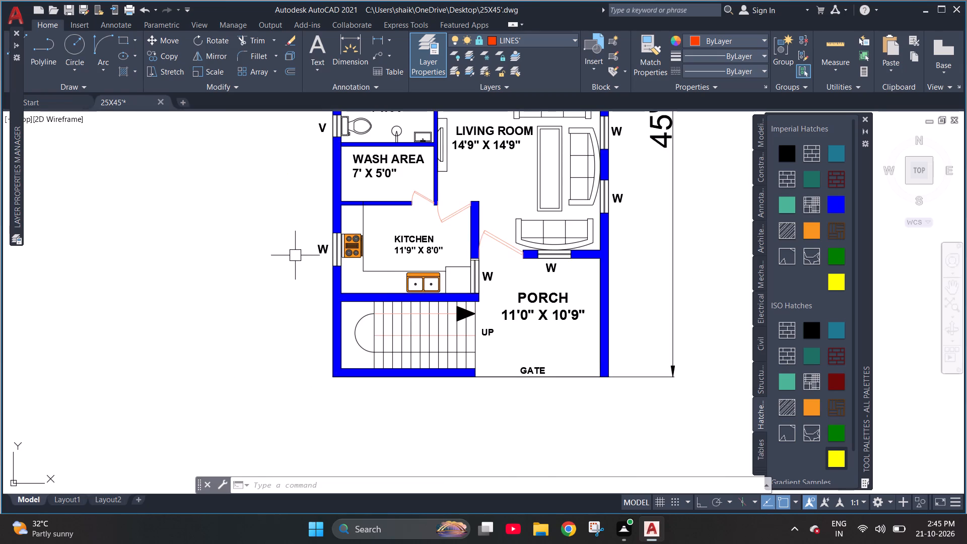
pyautogui.scroll(-1, 295, 255)
pyautogui.scroll(-2, 393, 258)
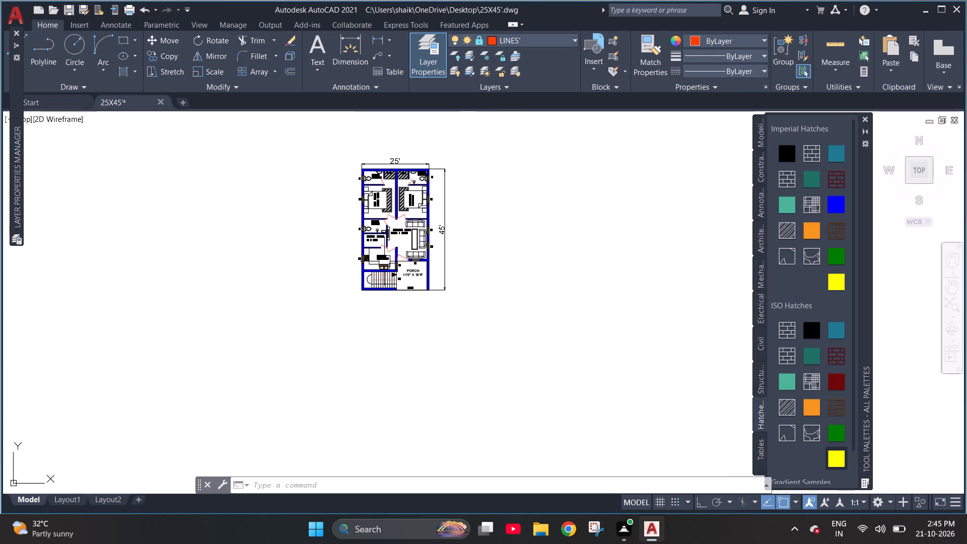
pyautogui.scroll(3, 388, 173)
pyautogui.scroll(1, 340, 165)
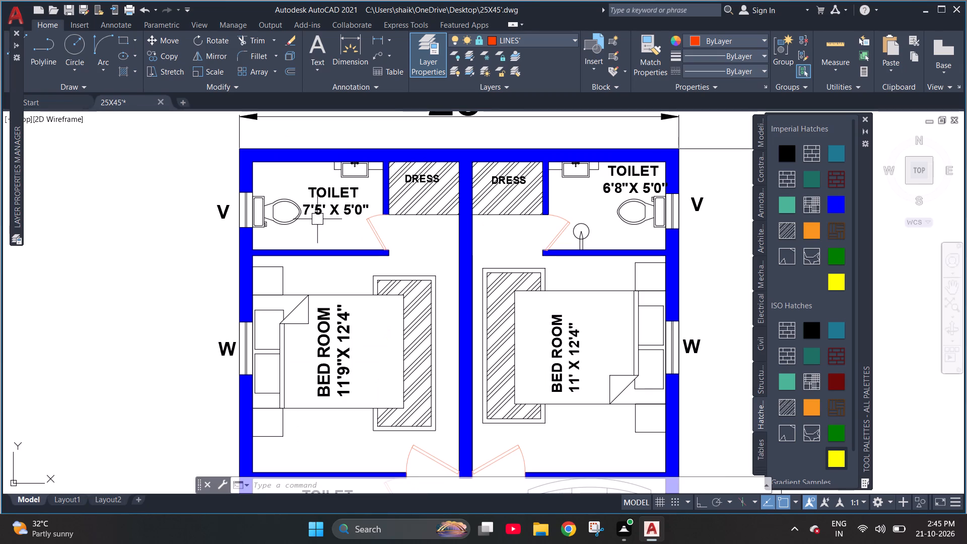
# Create two new layers based on the LINES' layer and name the second one 2.
pyautogui.click(281, 212)
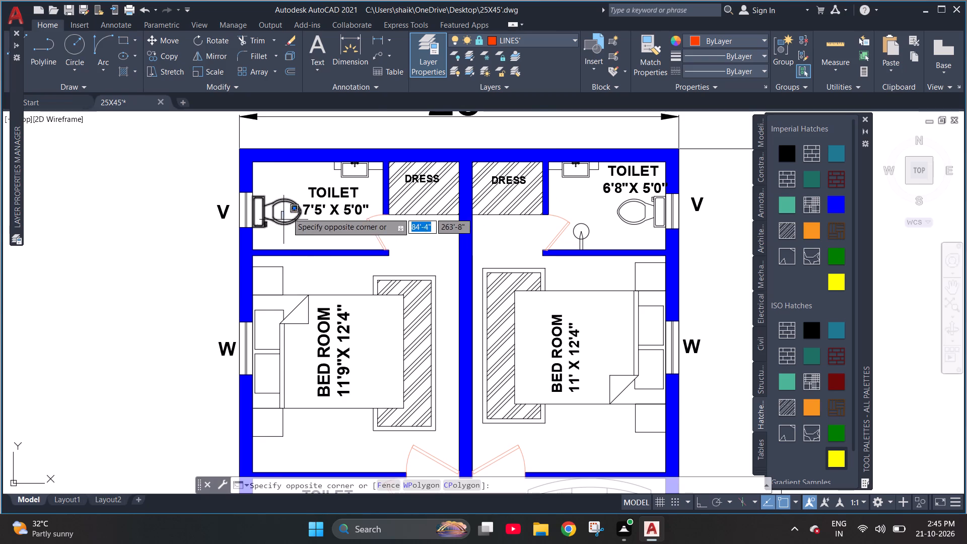
pyautogui.doubleClick(439, 63)
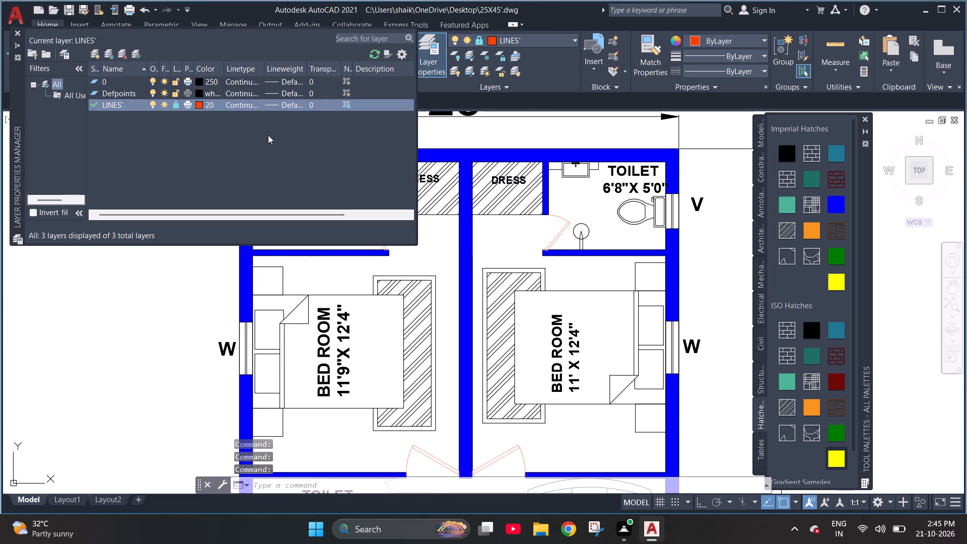
pyautogui.press('Return')
pyautogui.press('Return')
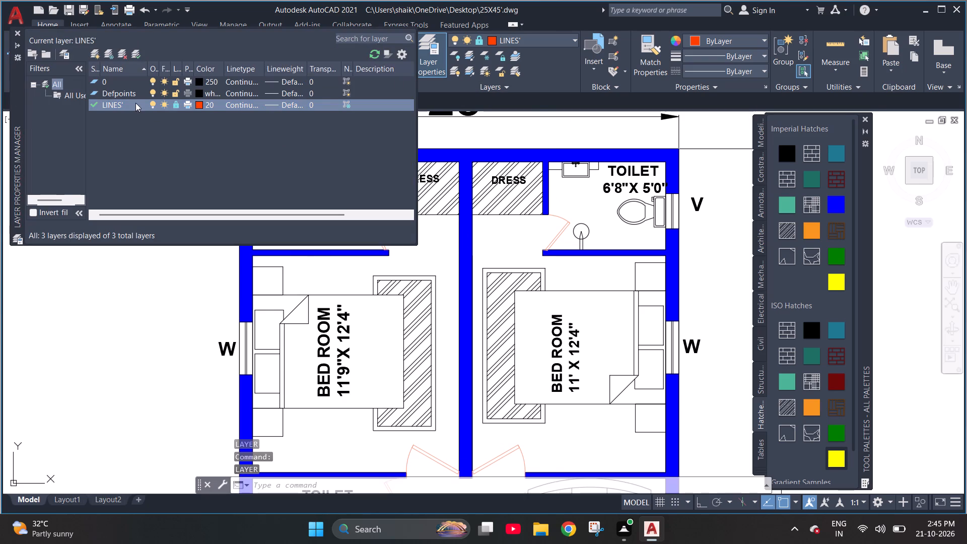
pyautogui.click(135, 103)
pyautogui.press('Return')
pyautogui.press('Return')
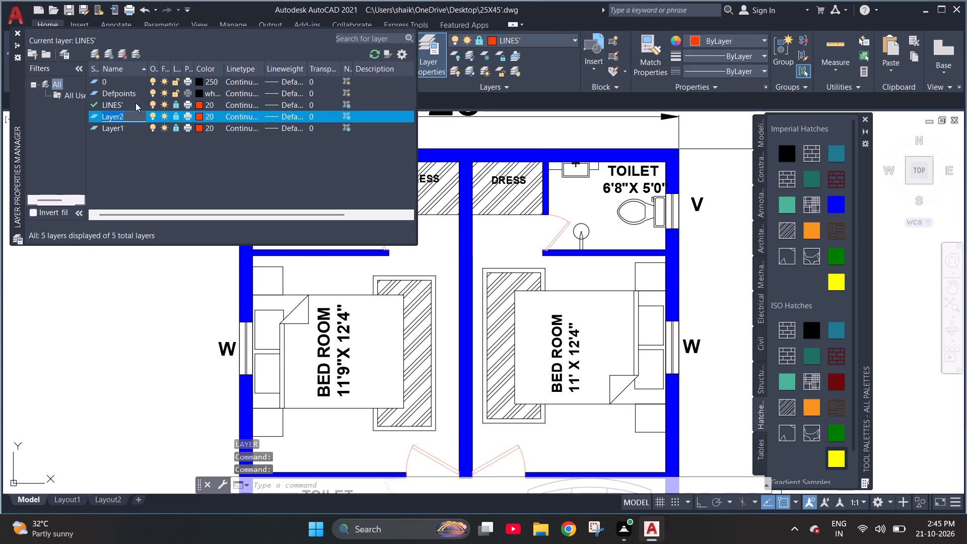
pyautogui.press('BackSpace')
pyautogui.press('BackSpace')
pyautogui.press('BackSpace')
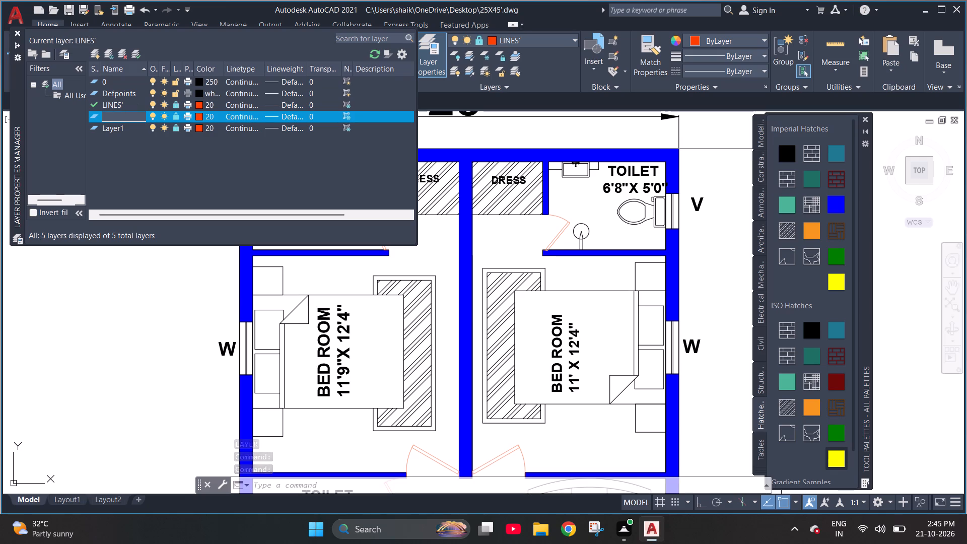
pyautogui.press('2')
pyautogui.press('Return')
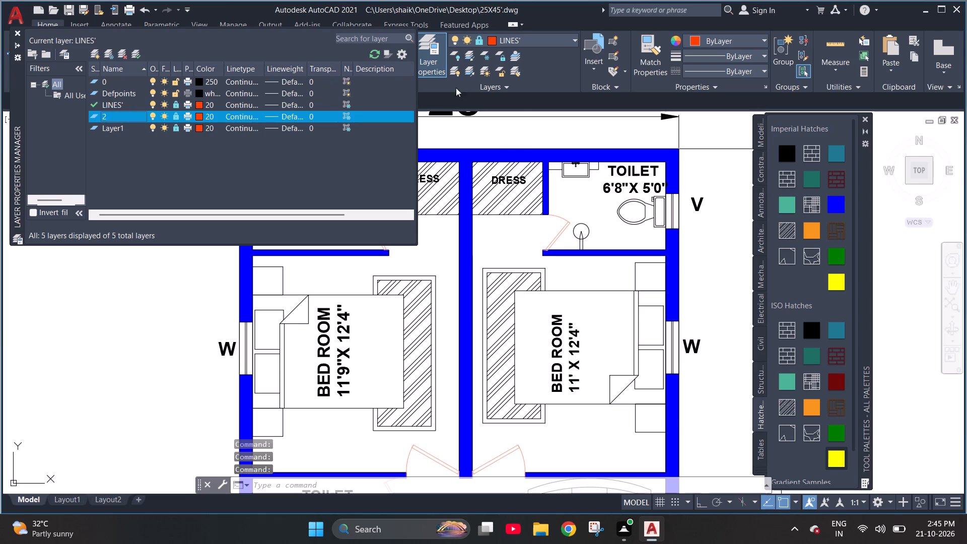
pyautogui.click(502, 152)
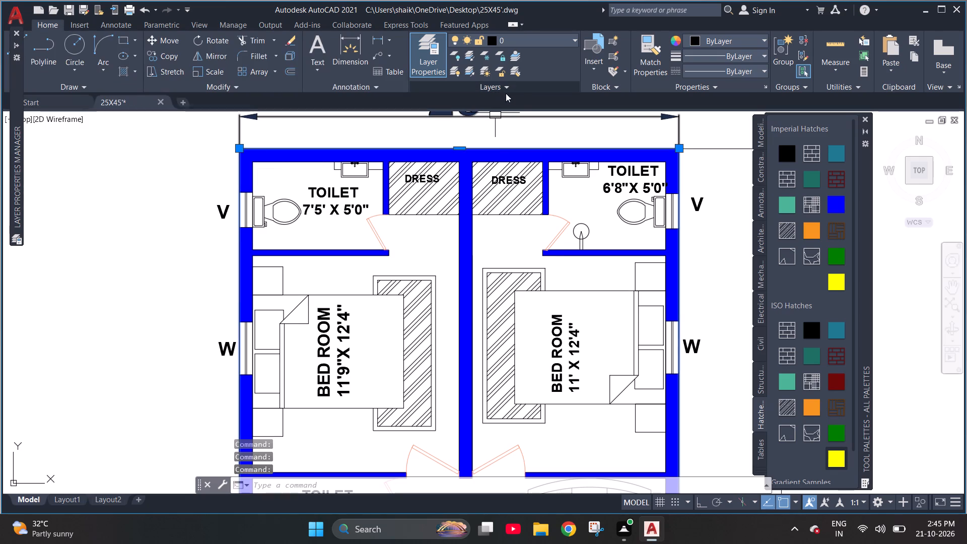
pyautogui.press('Escape')
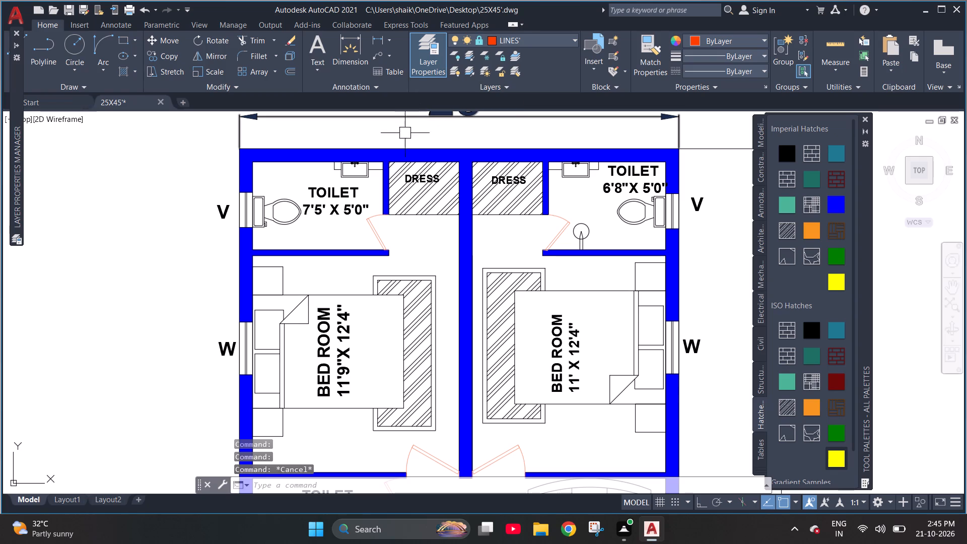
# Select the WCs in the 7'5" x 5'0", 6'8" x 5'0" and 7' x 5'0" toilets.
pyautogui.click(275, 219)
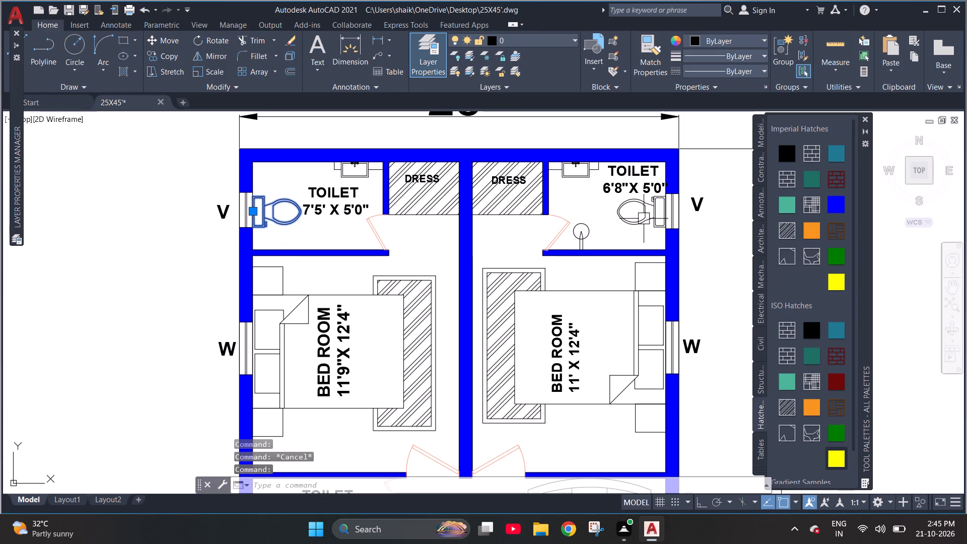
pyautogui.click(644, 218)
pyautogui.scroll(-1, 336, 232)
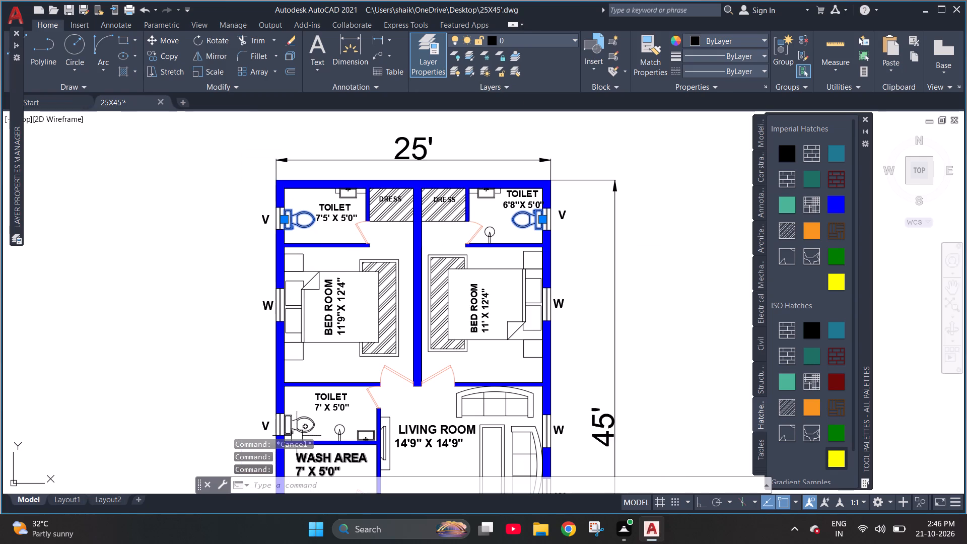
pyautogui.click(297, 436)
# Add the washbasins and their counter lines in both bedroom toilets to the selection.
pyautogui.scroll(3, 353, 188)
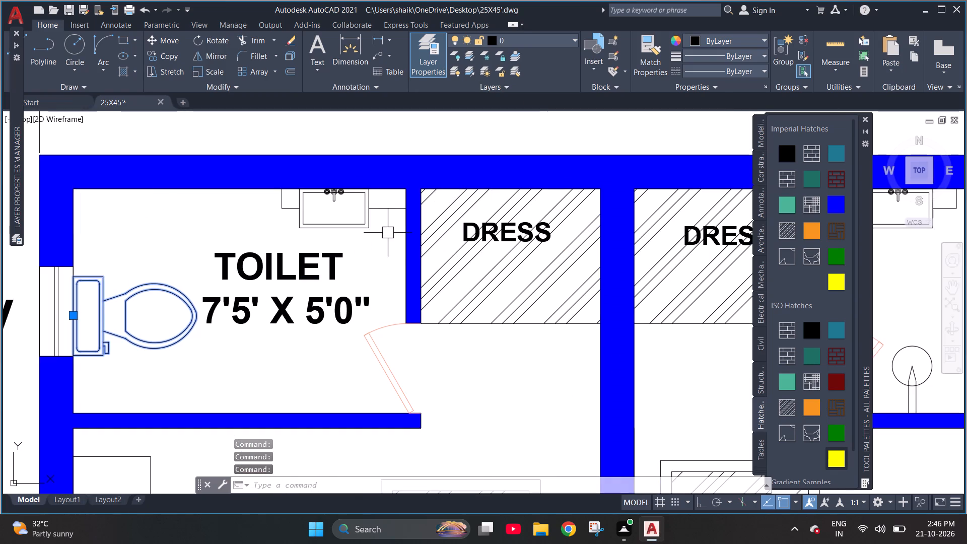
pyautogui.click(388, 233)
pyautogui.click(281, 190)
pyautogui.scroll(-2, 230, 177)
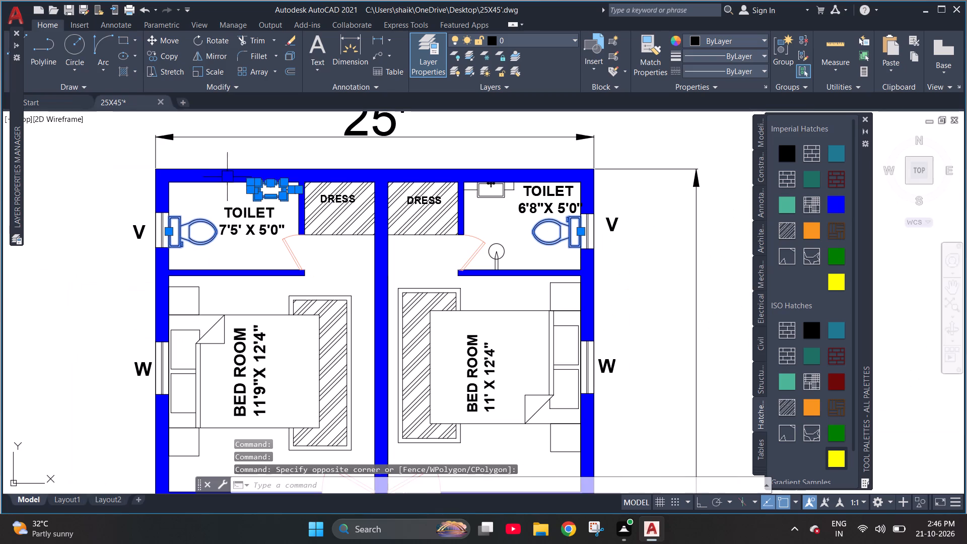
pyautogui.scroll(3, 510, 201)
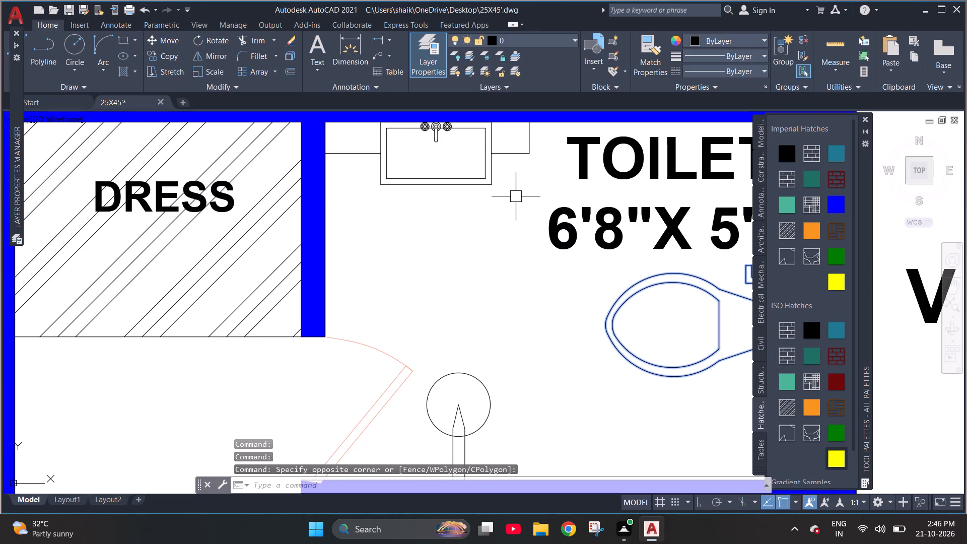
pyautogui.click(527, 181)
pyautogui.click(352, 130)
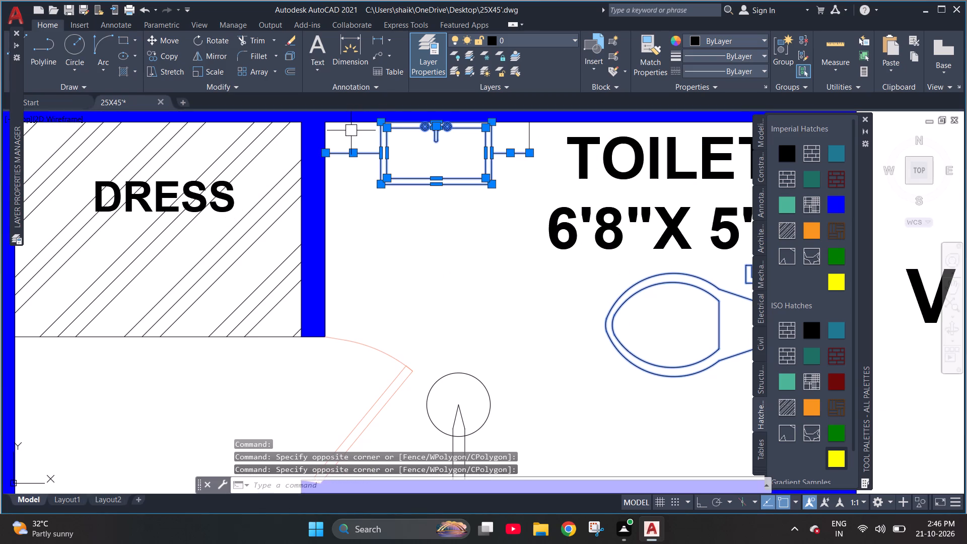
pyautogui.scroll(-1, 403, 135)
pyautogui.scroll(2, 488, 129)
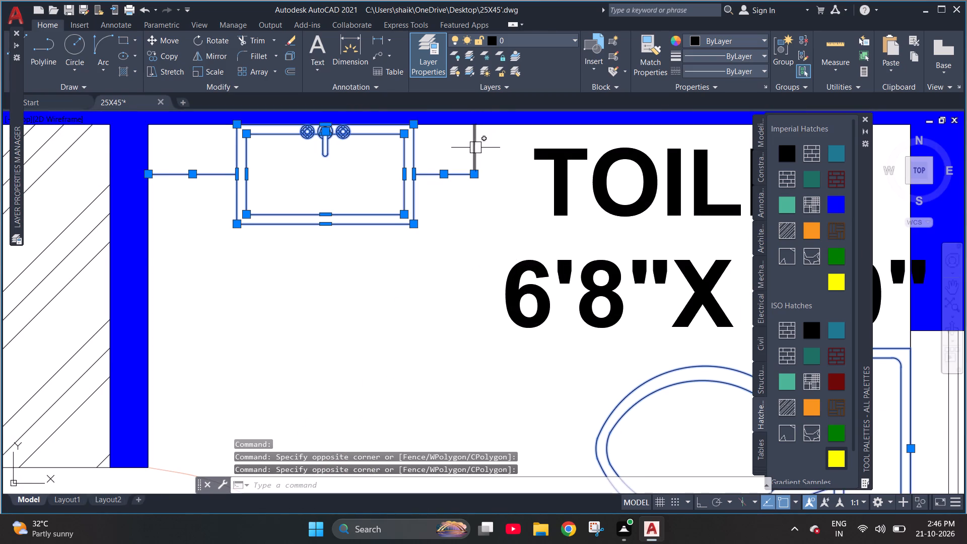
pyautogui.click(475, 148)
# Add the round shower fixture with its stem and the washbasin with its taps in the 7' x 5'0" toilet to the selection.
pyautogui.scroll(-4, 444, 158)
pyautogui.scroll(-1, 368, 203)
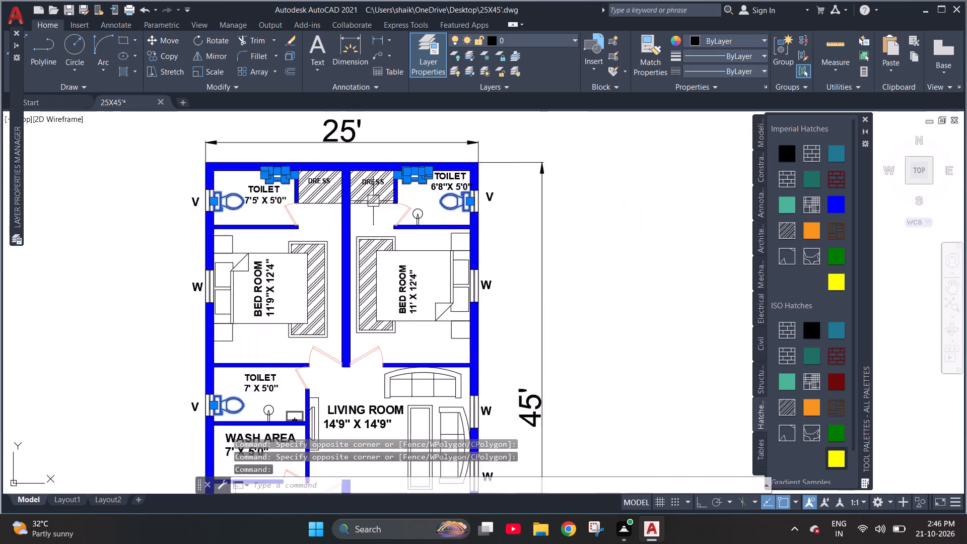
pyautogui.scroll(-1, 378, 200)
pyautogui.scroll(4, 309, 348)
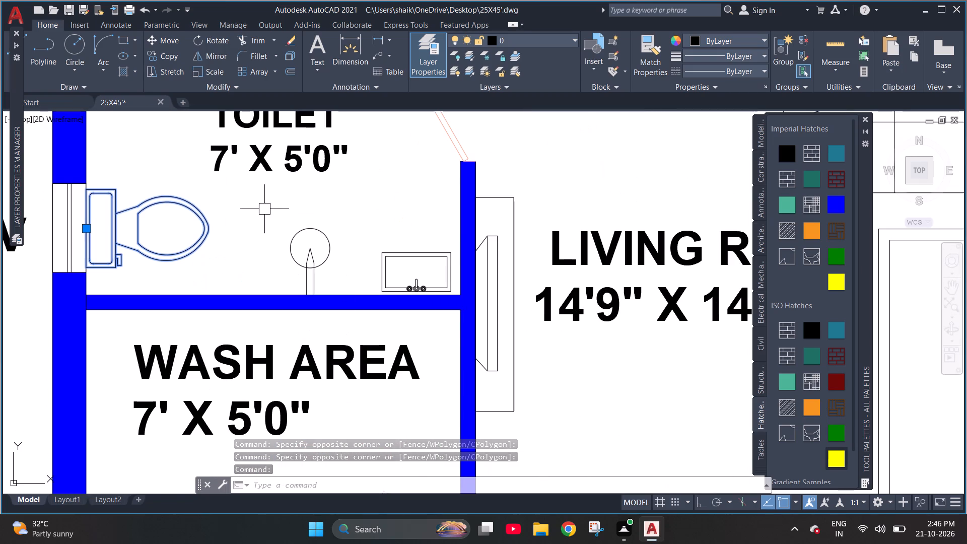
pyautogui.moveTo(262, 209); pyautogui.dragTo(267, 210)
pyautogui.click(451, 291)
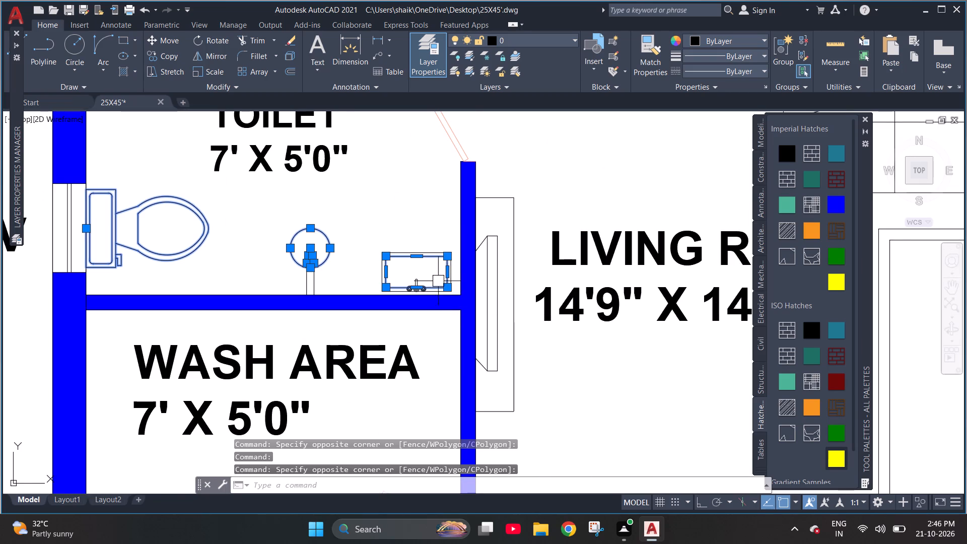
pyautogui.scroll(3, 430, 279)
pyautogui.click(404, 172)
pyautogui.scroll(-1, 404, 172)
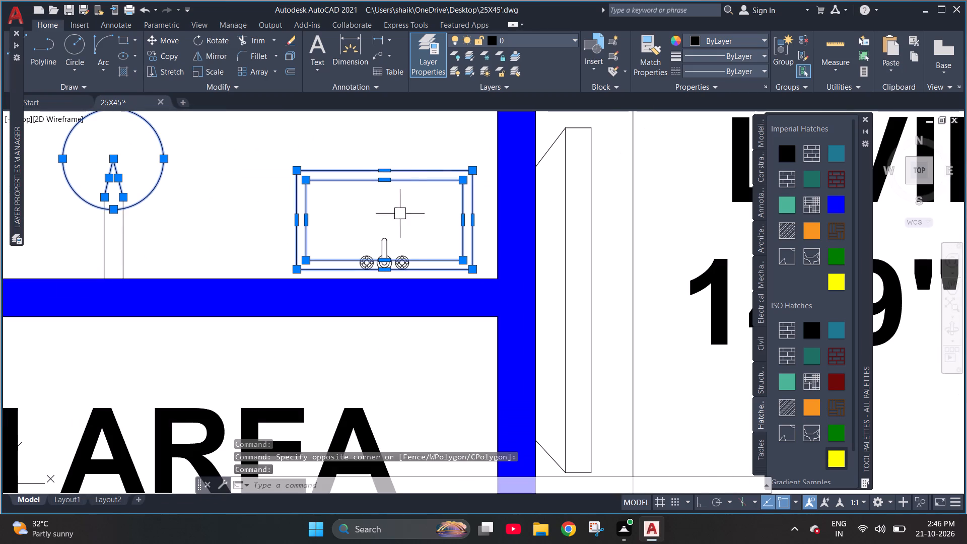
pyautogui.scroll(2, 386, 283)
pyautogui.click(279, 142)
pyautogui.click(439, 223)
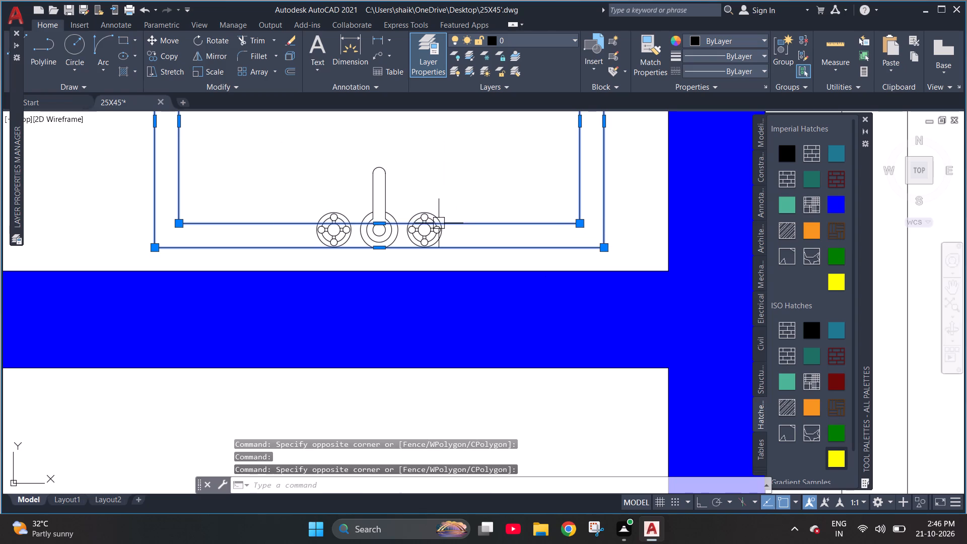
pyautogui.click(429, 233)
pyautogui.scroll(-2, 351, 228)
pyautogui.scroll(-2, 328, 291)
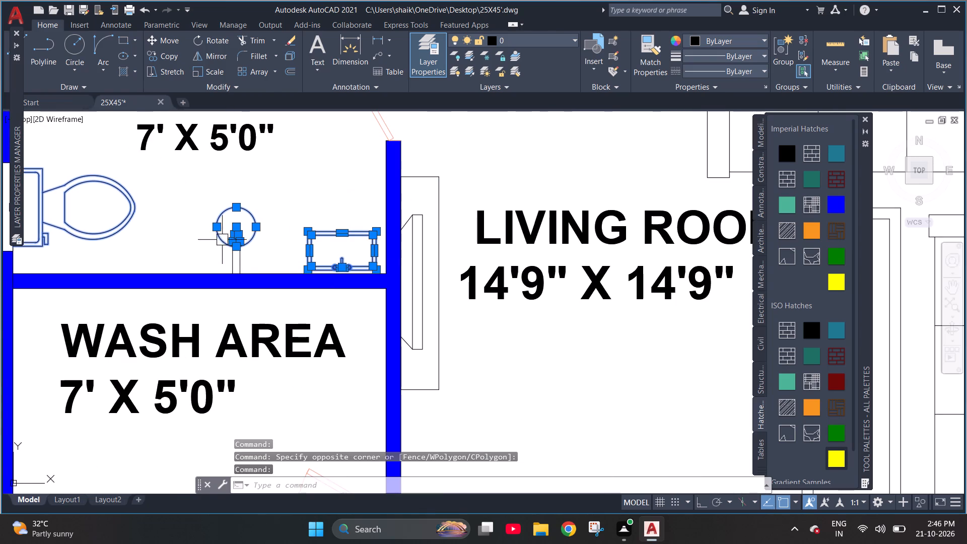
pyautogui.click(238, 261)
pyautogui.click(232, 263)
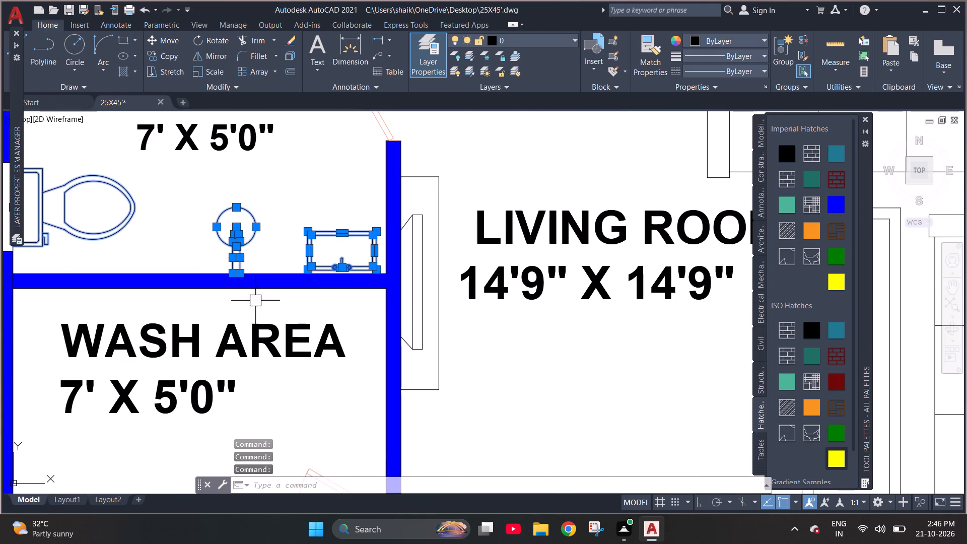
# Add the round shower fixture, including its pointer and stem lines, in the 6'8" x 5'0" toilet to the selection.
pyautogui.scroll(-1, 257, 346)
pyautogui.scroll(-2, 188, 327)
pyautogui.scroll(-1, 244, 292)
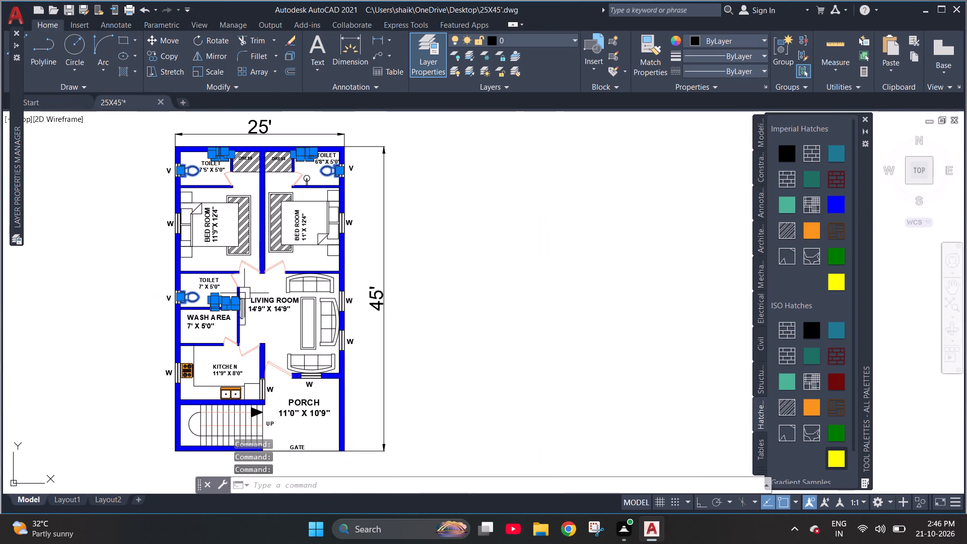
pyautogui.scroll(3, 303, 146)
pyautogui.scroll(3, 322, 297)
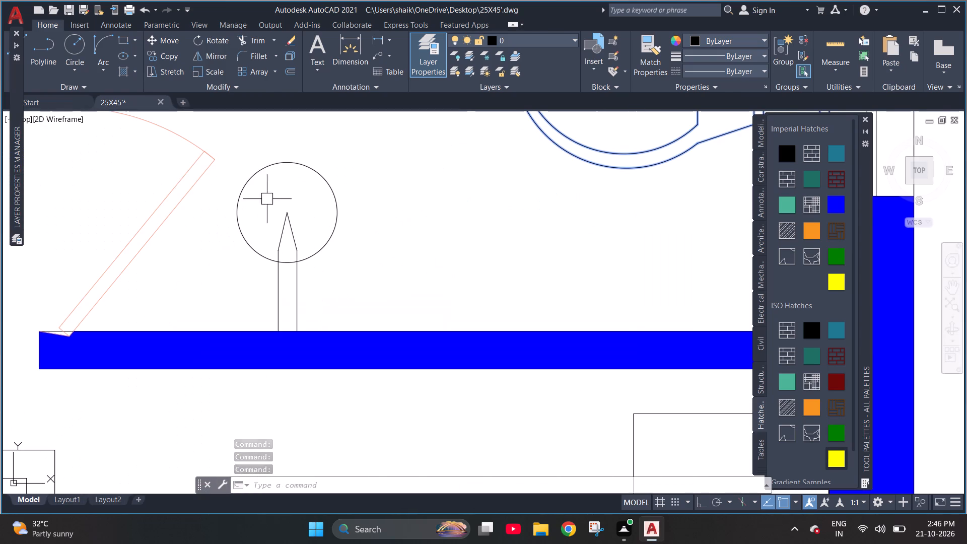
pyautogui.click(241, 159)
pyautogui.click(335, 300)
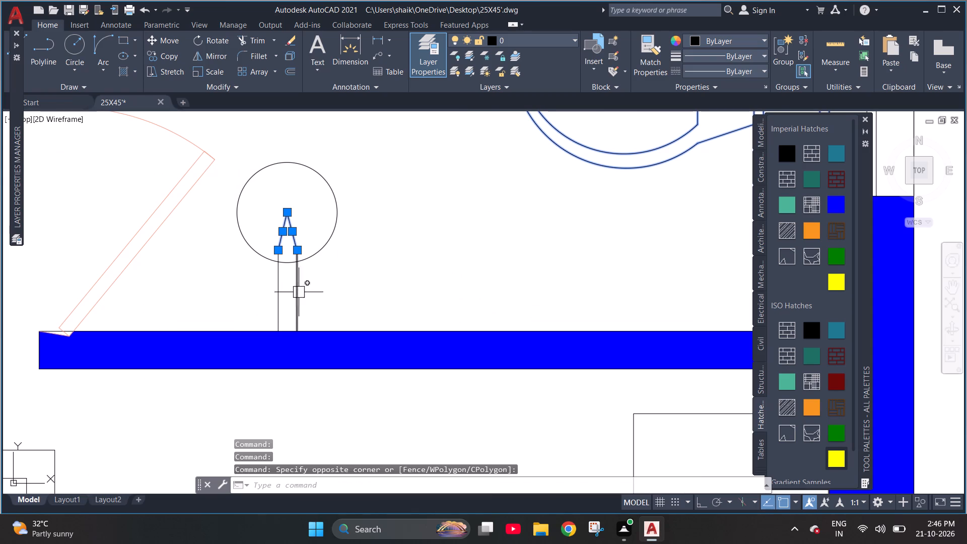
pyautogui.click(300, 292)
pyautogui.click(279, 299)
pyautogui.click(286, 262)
# Change the LINES' layer's colour to cyan, index colour 130, and clear the fixture selection.
pyautogui.scroll(-1, 408, 280)
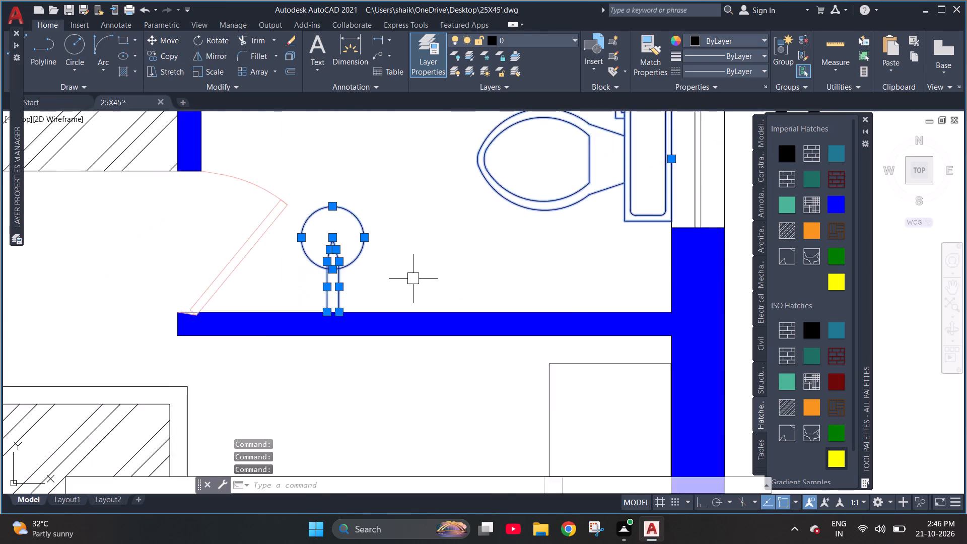
pyautogui.scroll(-3, 413, 279)
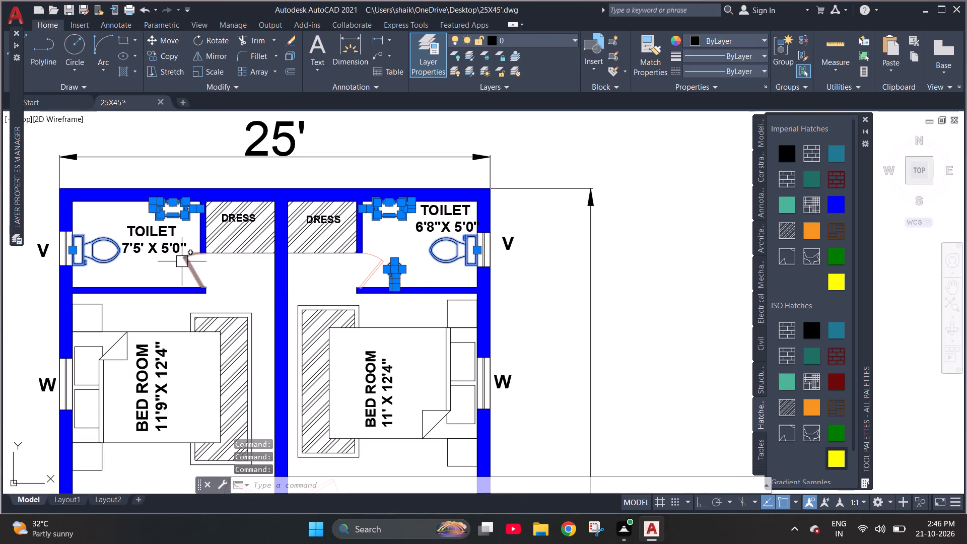
pyautogui.click(570, 42)
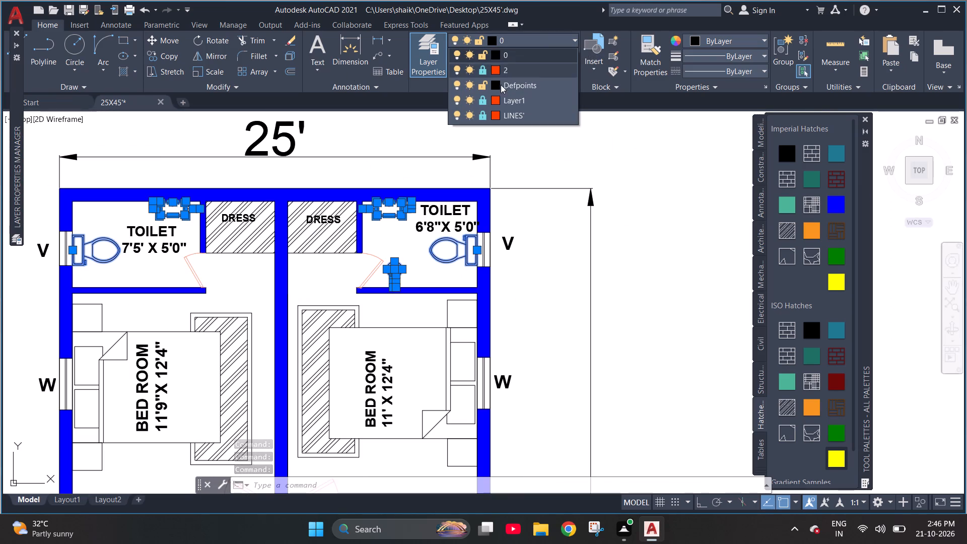
pyautogui.click(493, 118)
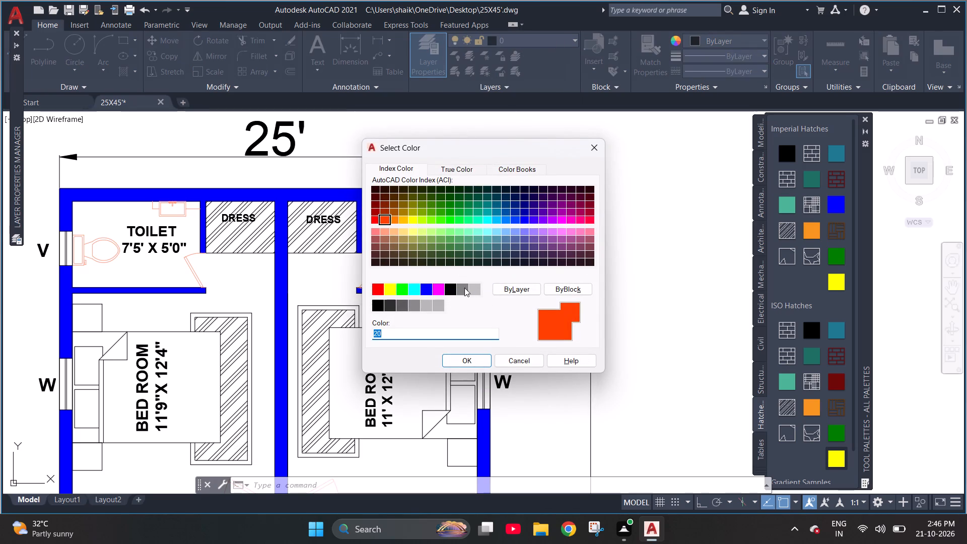
pyautogui.click(551, 220)
pyautogui.click(487, 220)
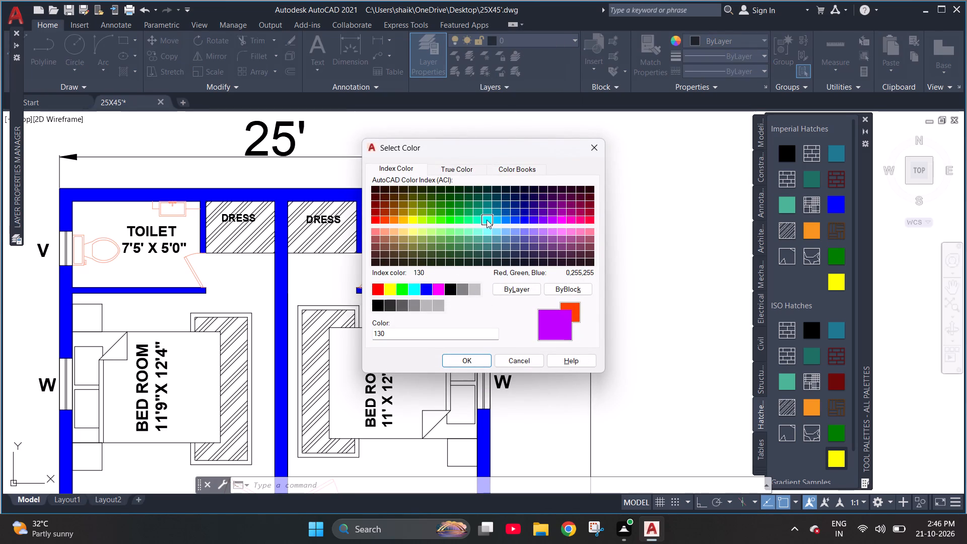
pyautogui.click(481, 359)
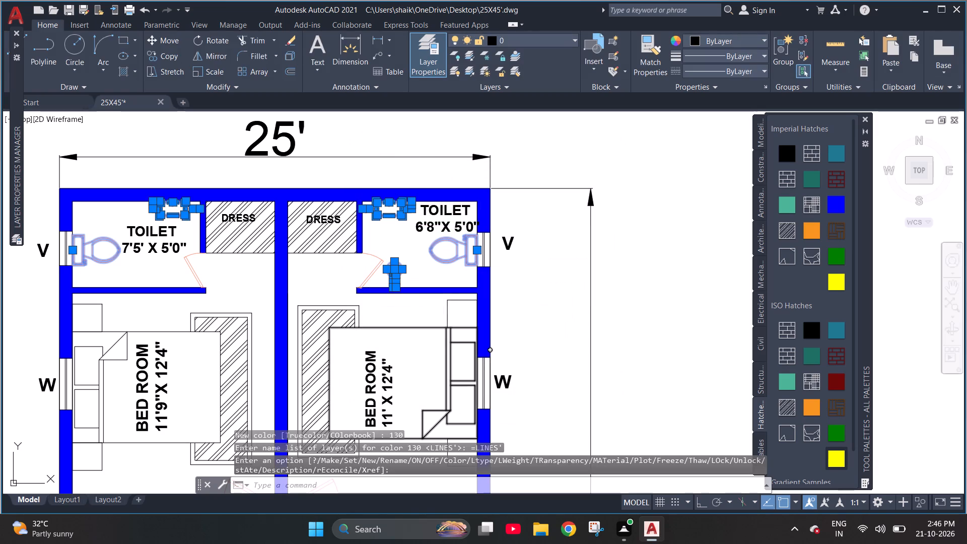
pyautogui.press('Escape')
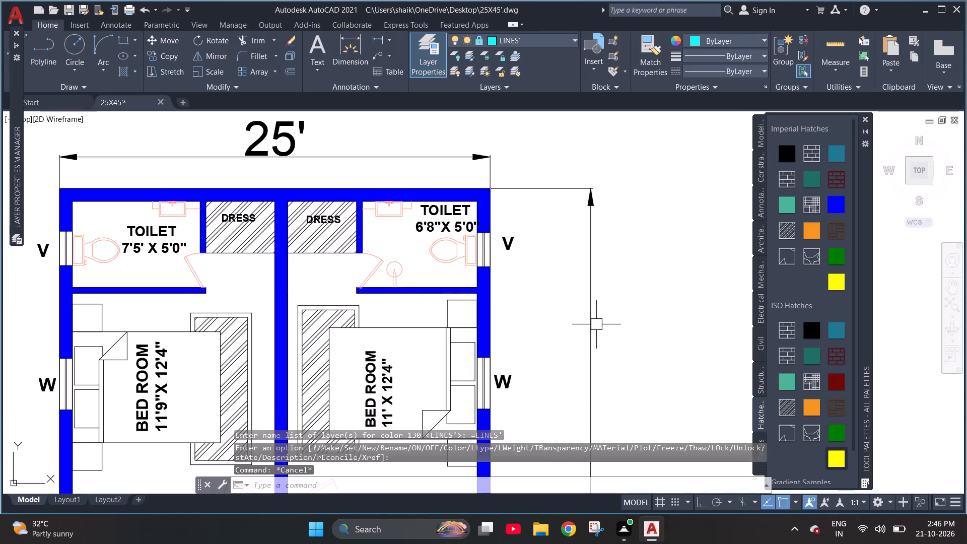
# Reselect the WC and the complete washbasin with its taps and counter lines in the 7'5" x 5'0" toilet.
pyautogui.scroll(-2, 510, 261)
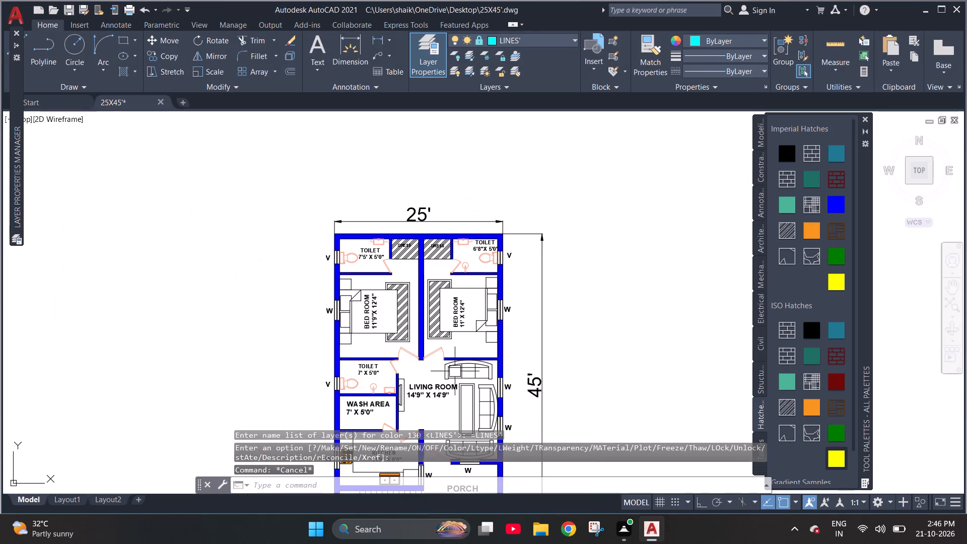
pyautogui.click(353, 256)
pyautogui.scroll(1, 353, 256)
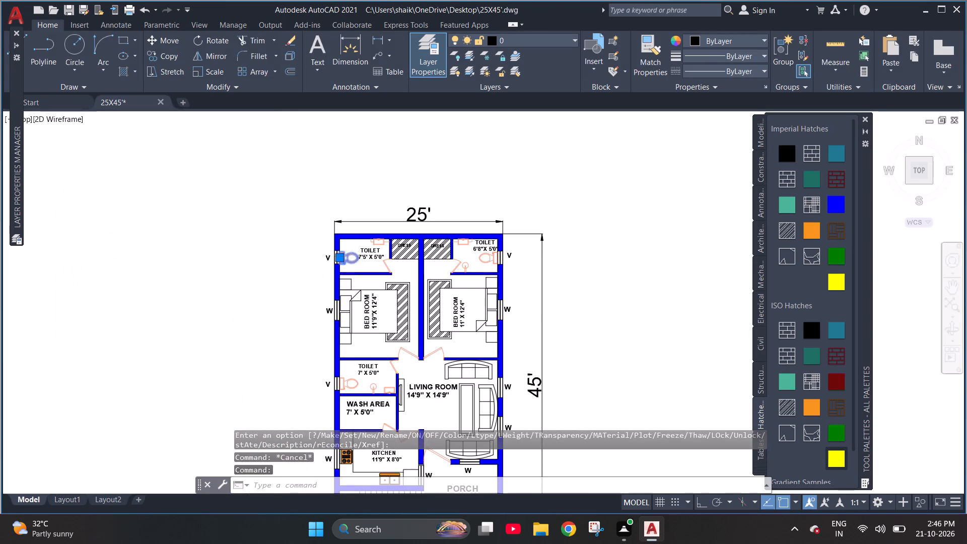
pyautogui.scroll(2, 353, 256)
pyautogui.click(455, 210)
pyautogui.click(491, 198)
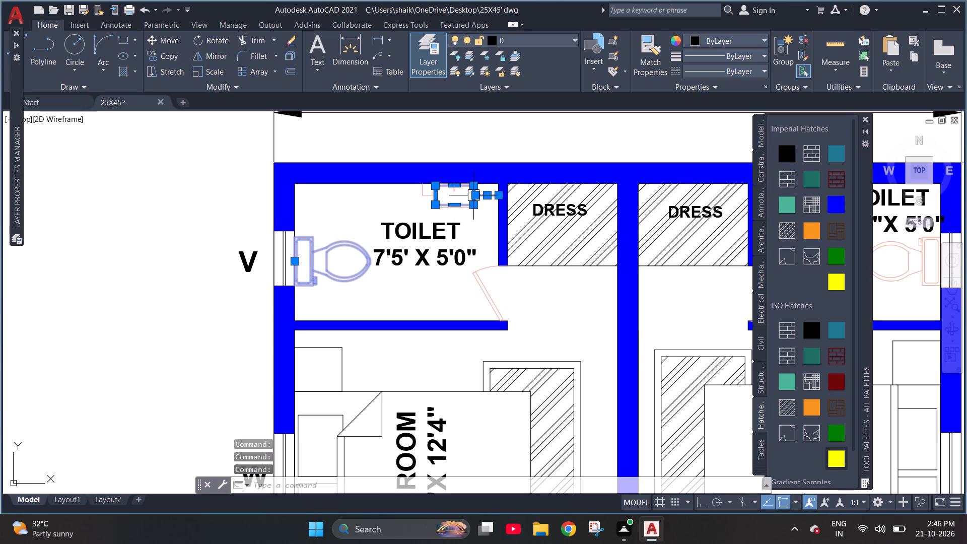
pyautogui.click(430, 195)
pyautogui.scroll(3, 463, 186)
pyautogui.click(425, 195)
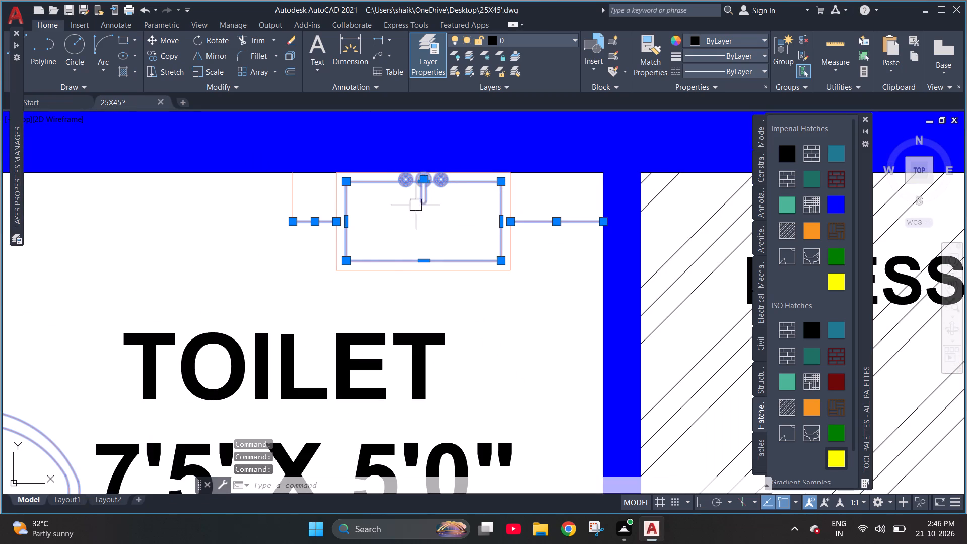
pyautogui.click(400, 268)
pyautogui.click(288, 189)
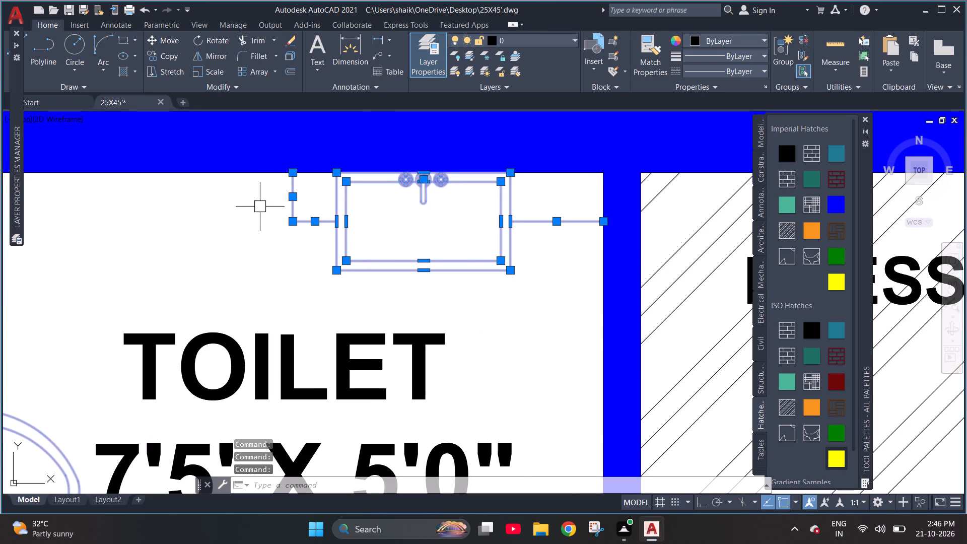
# Add the washbasin with its taps and counter lines and the WC in the 6'8" x 5'0" toilet to the selection.
pyautogui.scroll(-2, 251, 208)
pyautogui.scroll(-2, 125, 233)
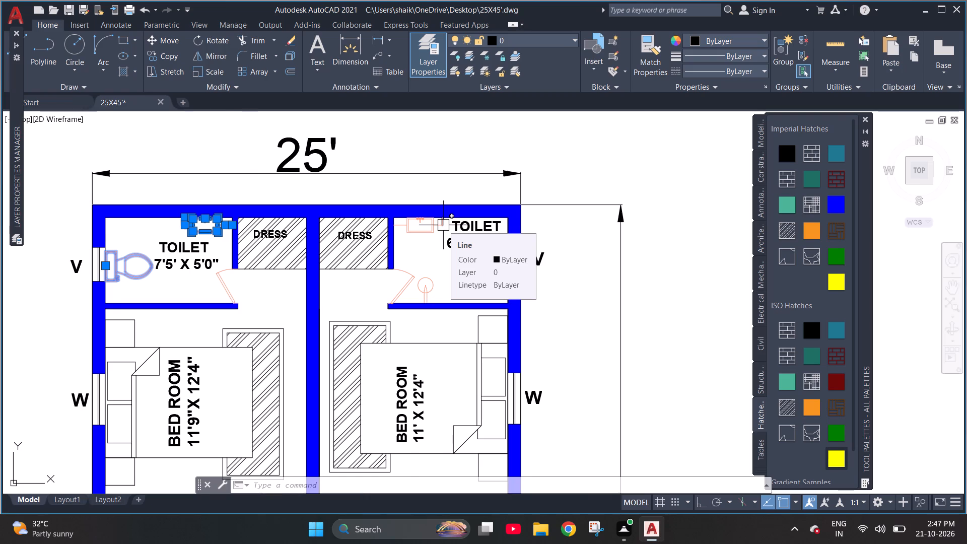
pyautogui.scroll(3, 443, 225)
pyautogui.scroll(-2, 414, 237)
pyautogui.scroll(3, 419, 237)
pyautogui.click(425, 246)
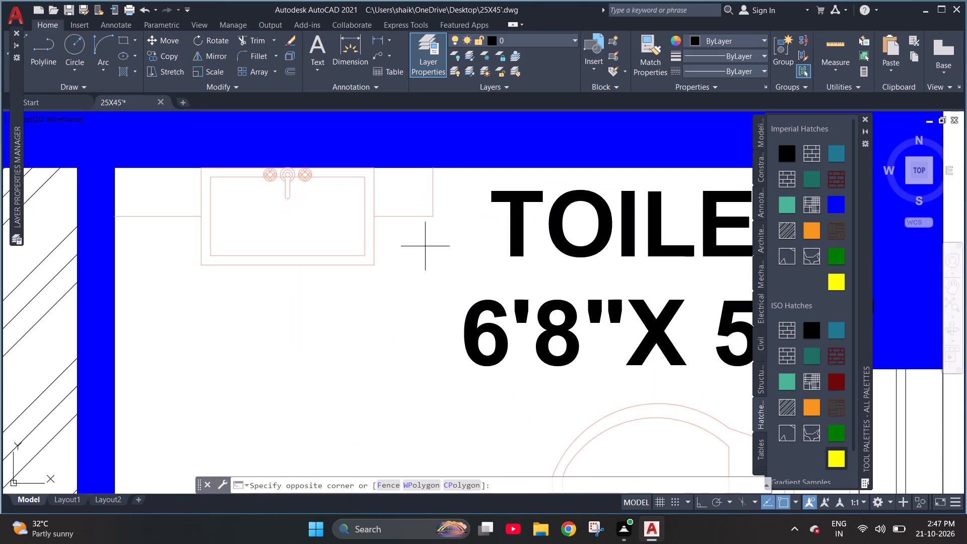
pyautogui.click(164, 190)
pyautogui.scroll(-1, 206, 188)
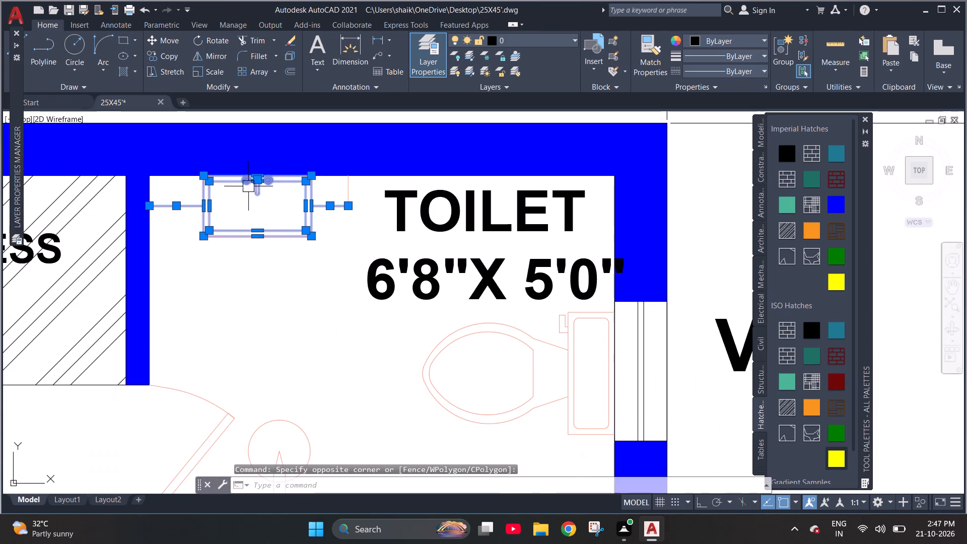
pyautogui.click(352, 185)
pyautogui.click(509, 335)
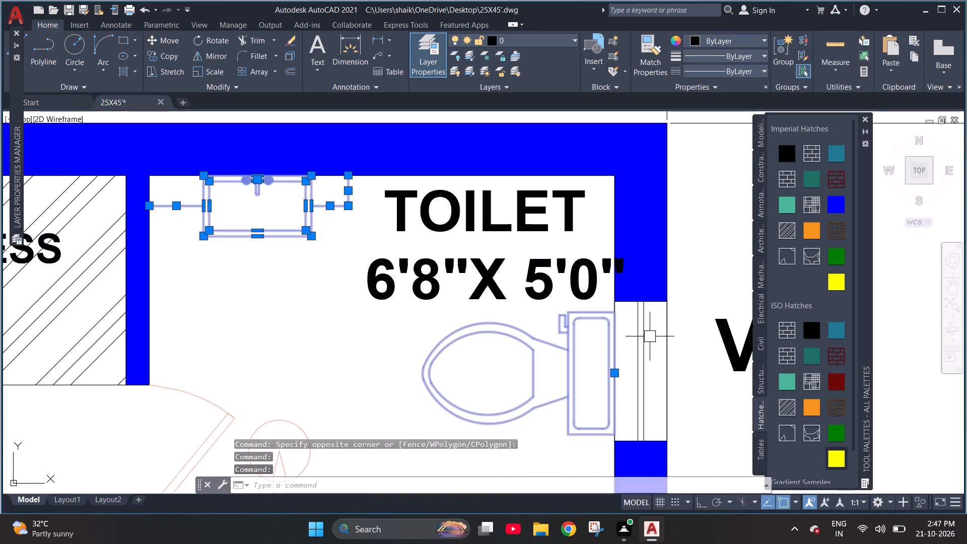
# Add the round shower fixture, including its pointer and stem lines, in the 6'8" x 5'0" toilet to the selection.
pyautogui.scroll(-2, 294, 176)
pyautogui.click(296, 285)
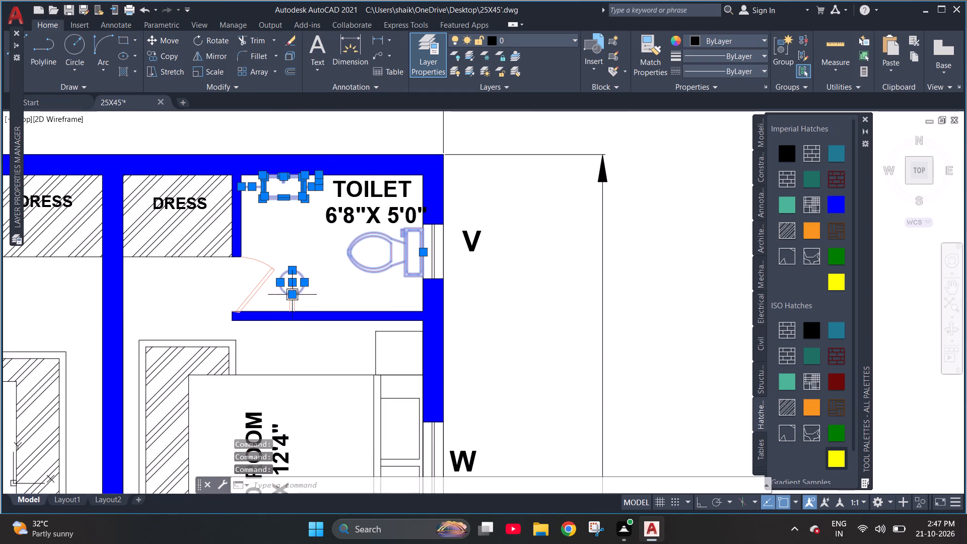
pyautogui.click(288, 305)
pyautogui.scroll(3, 290, 303)
pyautogui.click(302, 252)
pyautogui.click(286, 241)
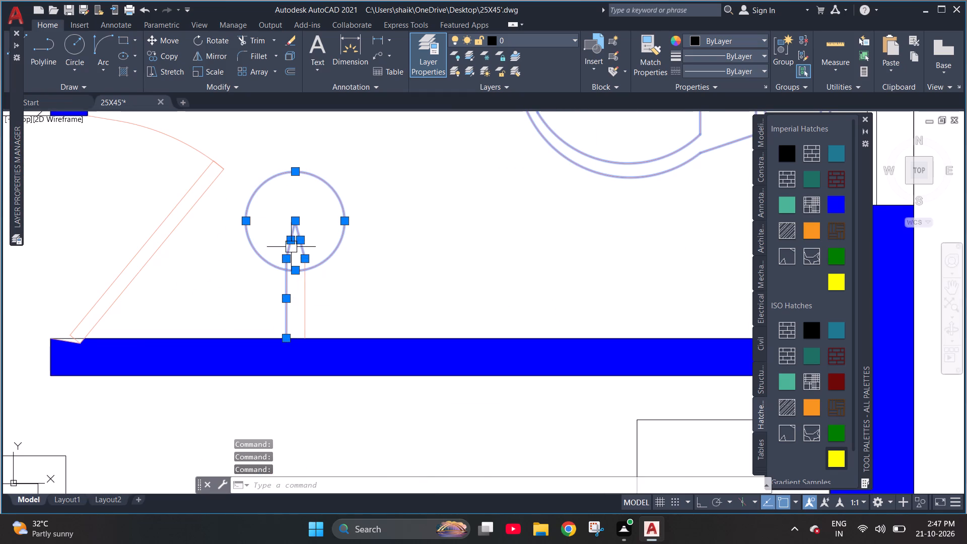
pyautogui.click(311, 299)
pyautogui.click(292, 307)
pyautogui.scroll(-5, 478, 266)
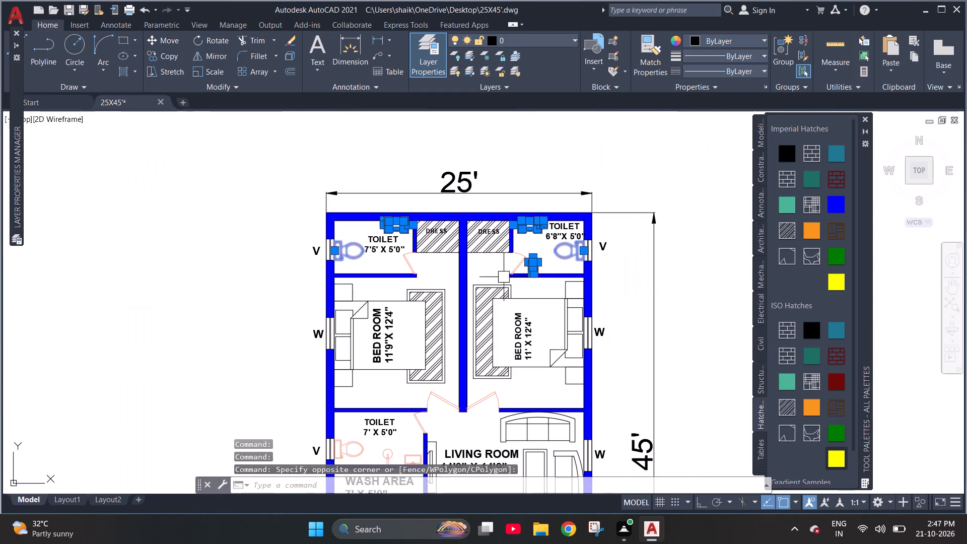
# Add the WC, the round shower fixture with its stem and the washbasin with its taps in the 7' x 5'0" toilet to the selection.
pyautogui.scroll(2, 349, 433)
pyautogui.scroll(-2, 384, 258)
pyautogui.scroll(3, 386, 330)
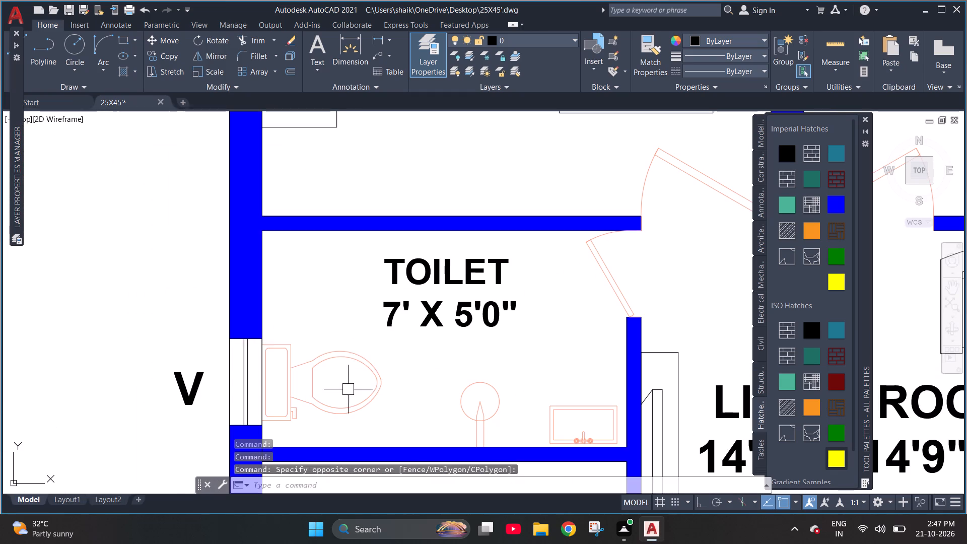
pyautogui.click(353, 410)
pyautogui.scroll(4, 478, 415)
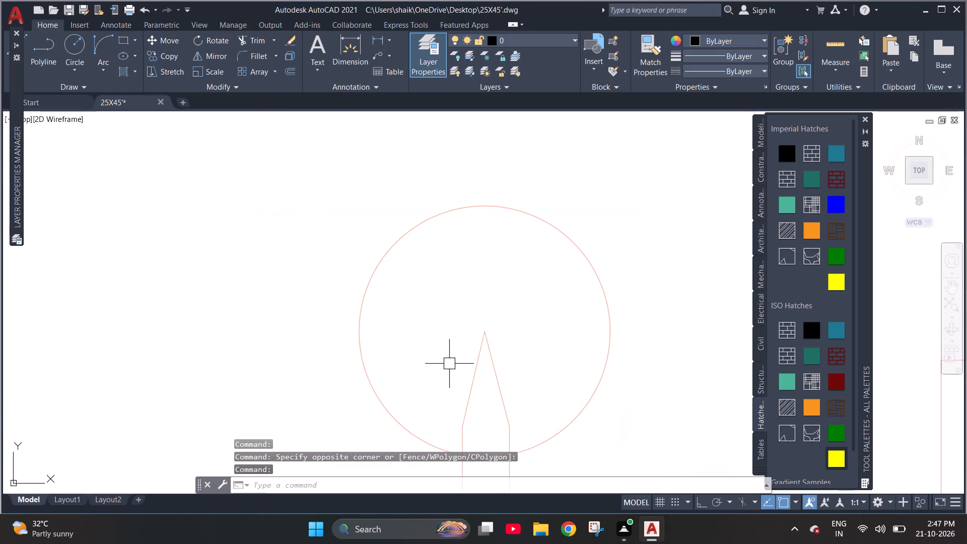
pyautogui.scroll(-2, 452, 365)
pyautogui.click(537, 420)
pyautogui.click(415, 283)
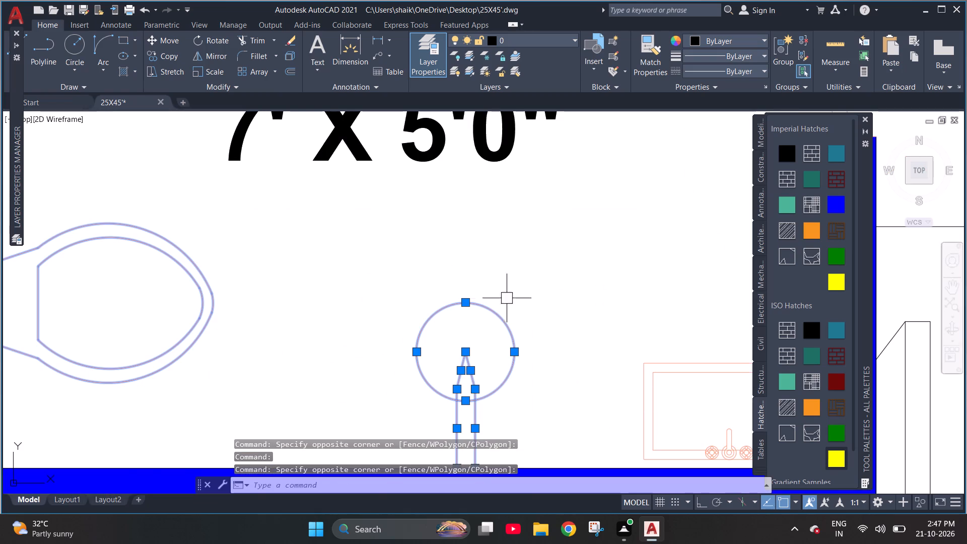
pyautogui.scroll(-1, 293, 260)
pyautogui.scroll(1, 511, 335)
pyautogui.moveTo(467, 286); pyautogui.dragTo(473, 291)
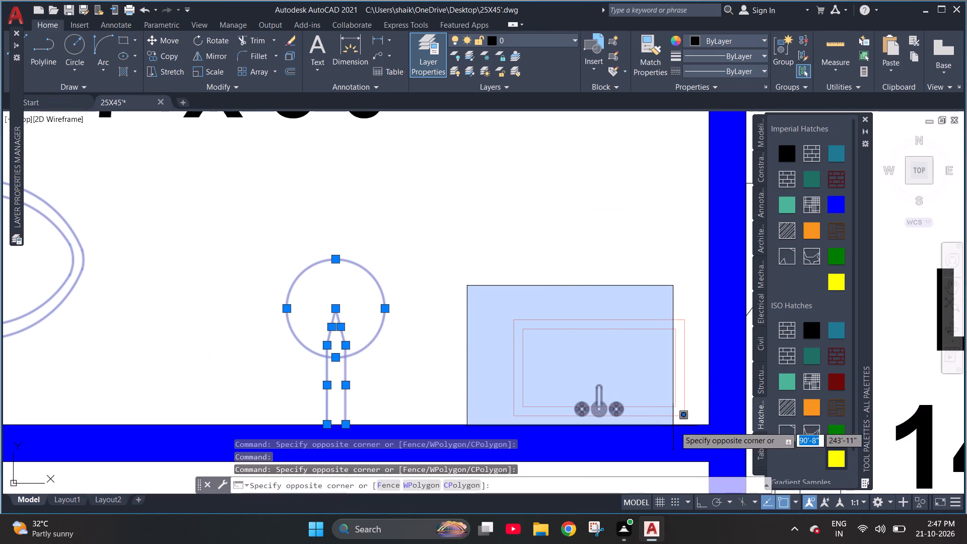
pyautogui.click(690, 422)
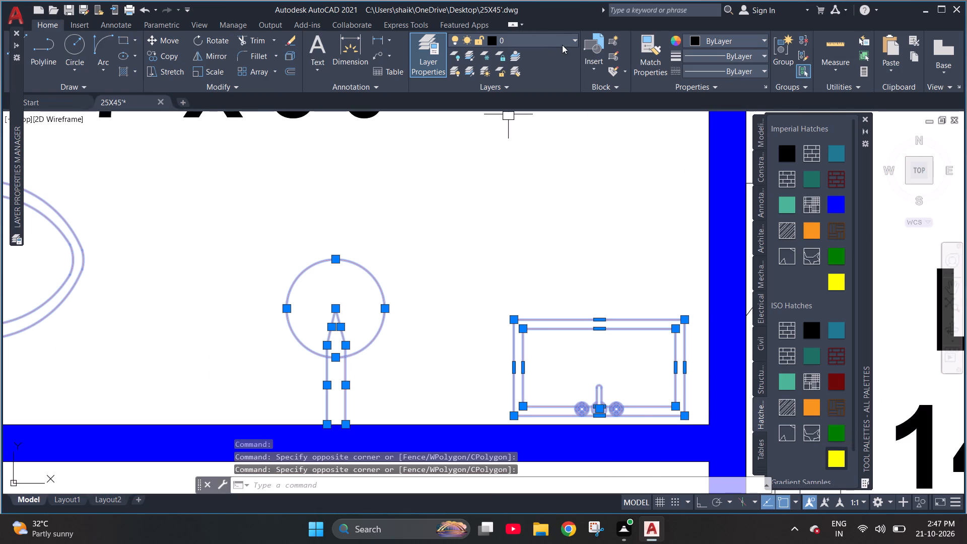
# Change the LINES' layer's colour to green, index colour 90, for the selected fixtures, clear the selection and reapply that colour.
pyautogui.click(569, 40)
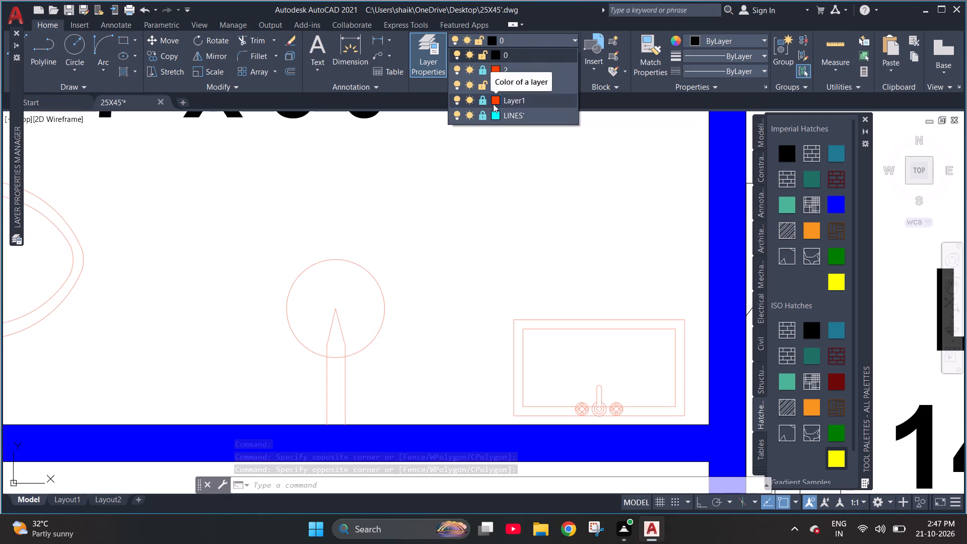
pyautogui.click(492, 111)
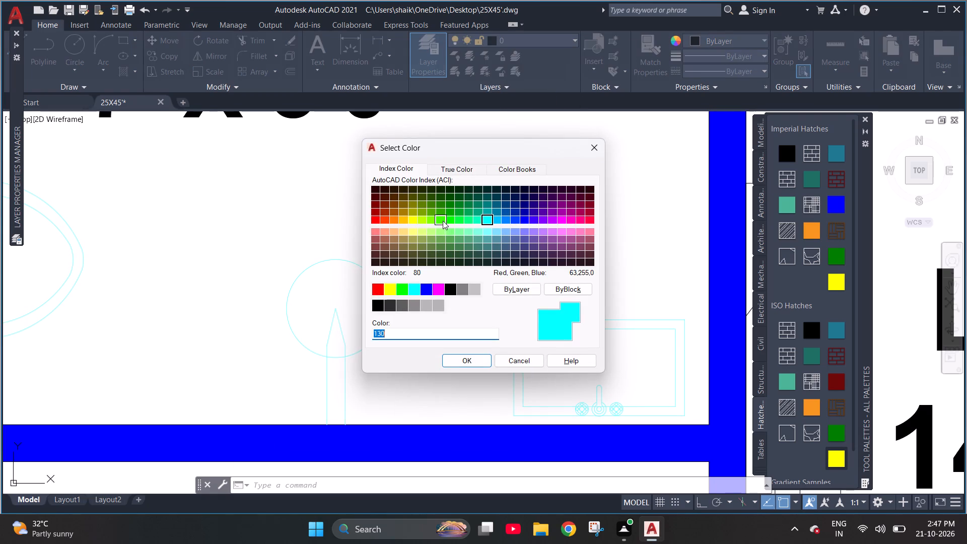
pyautogui.click(449, 220)
pyautogui.click(454, 359)
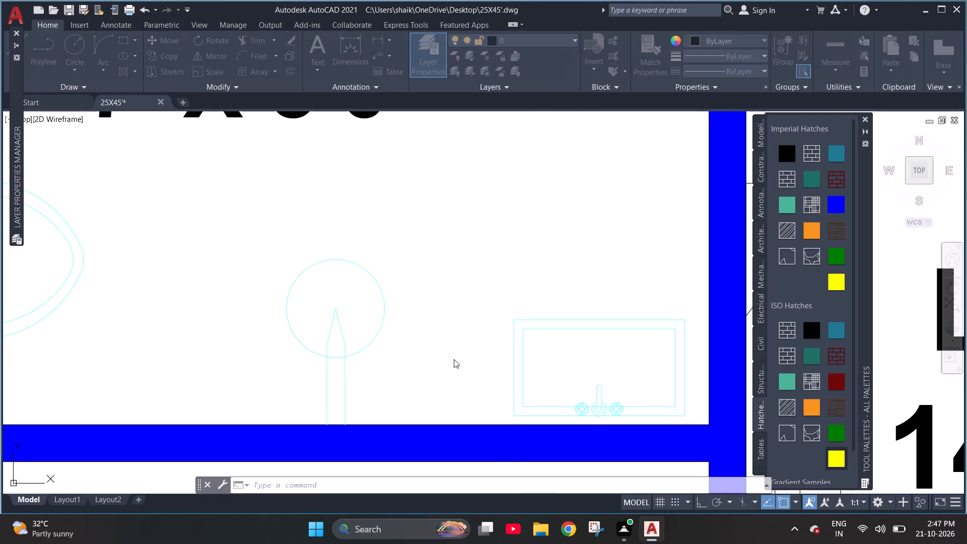
pyautogui.press('Escape')
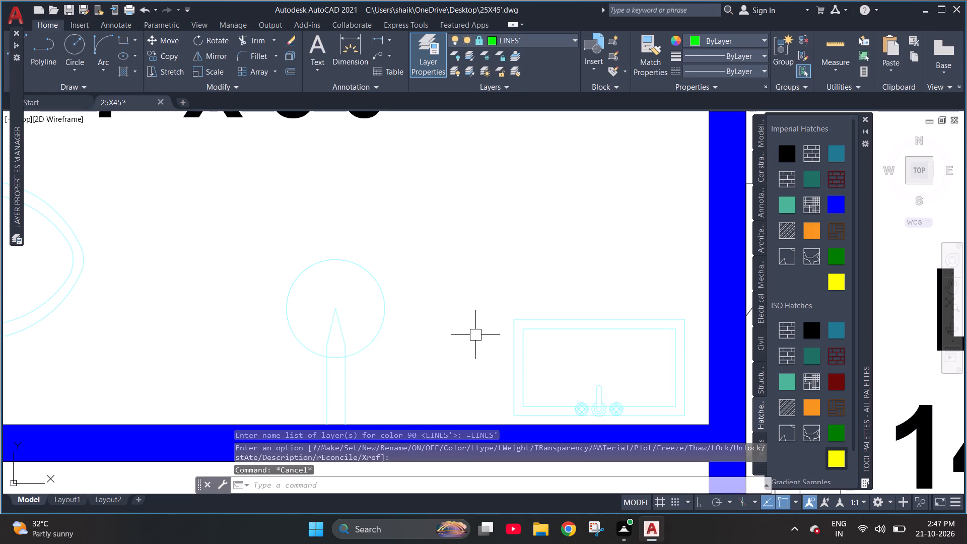
pyautogui.click(543, 42)
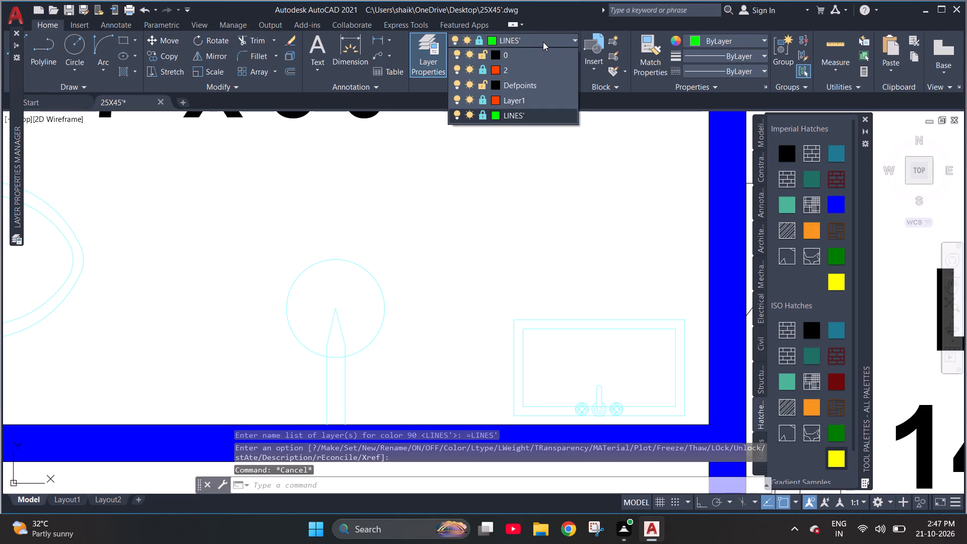
pyautogui.click(494, 115)
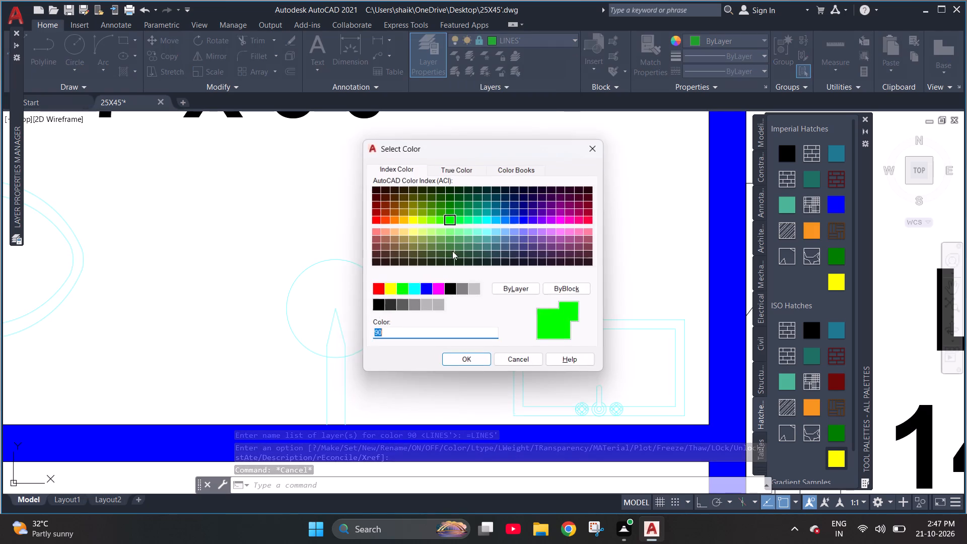
pyautogui.click(481, 353)
pyautogui.click(477, 363)
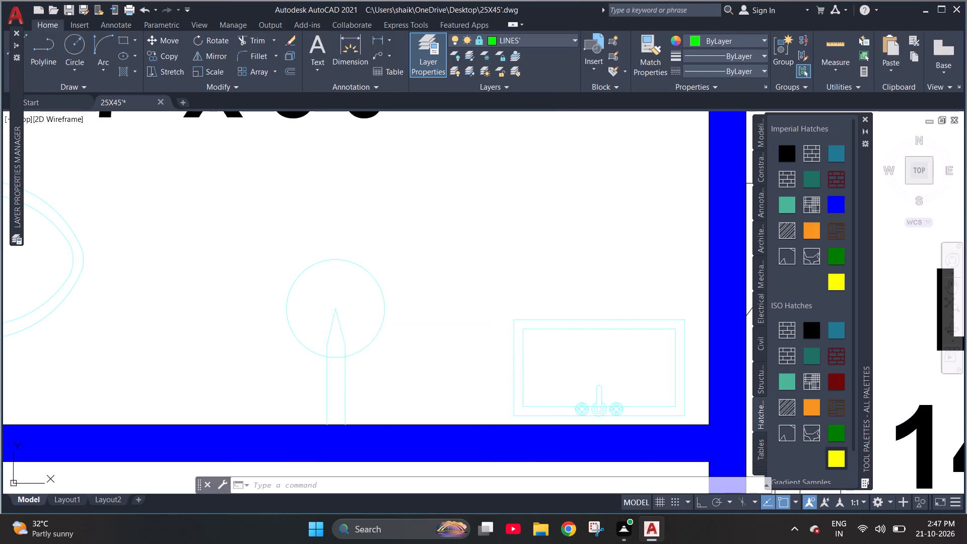
# Examine the colouring across the whole floor plan, including the toilets, kitchen, staircase and porch.
pyautogui.scroll(-6, 352, 318)
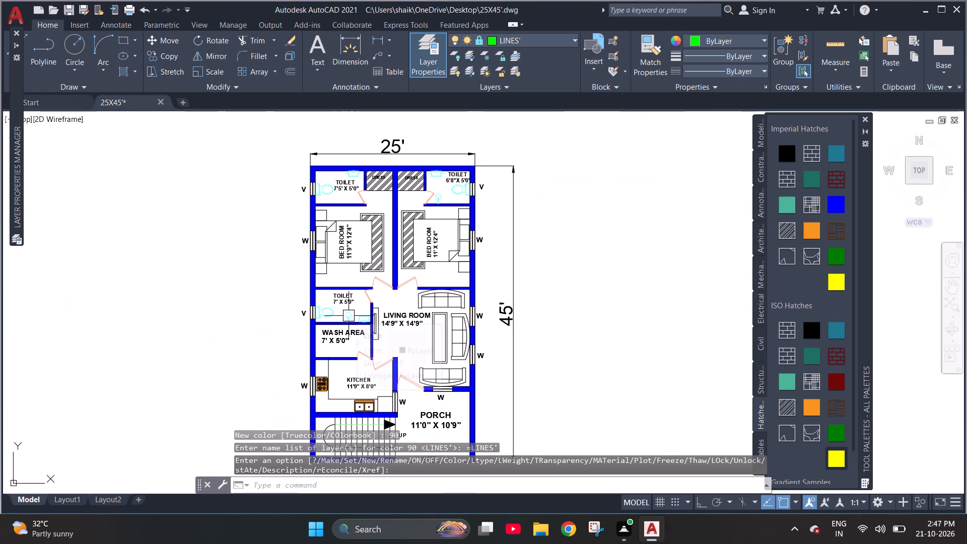
pyautogui.scroll(-2, 343, 190)
pyautogui.scroll(3, 405, 277)
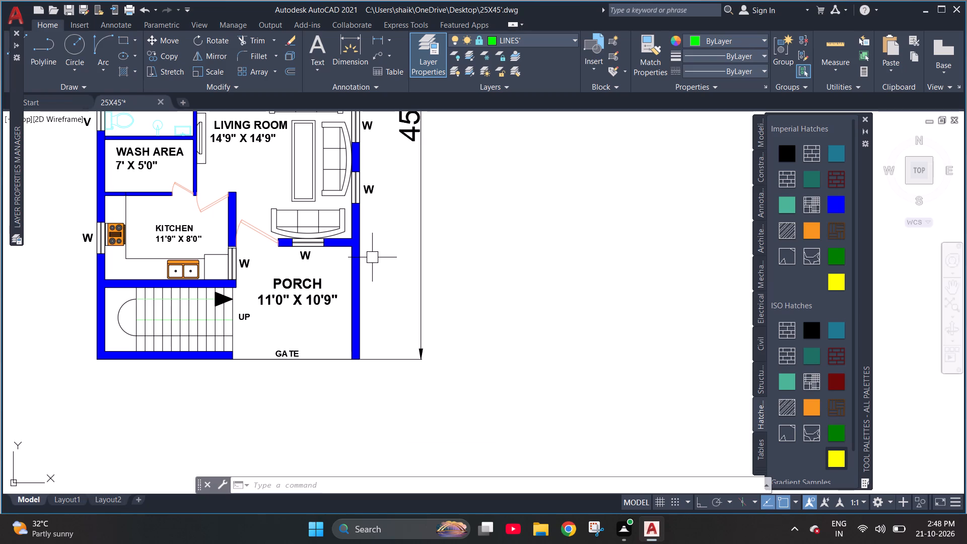
pyautogui.scroll(-2, 372, 257)
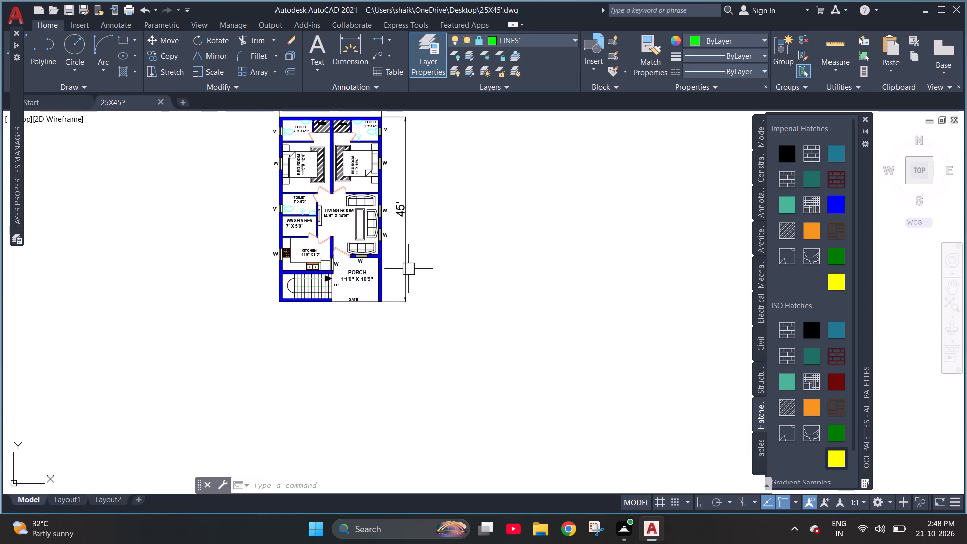
# Select the name labels of the two upper toilets, both dress areas and both bedrooms.
pyautogui.scroll(4, 294, 117)
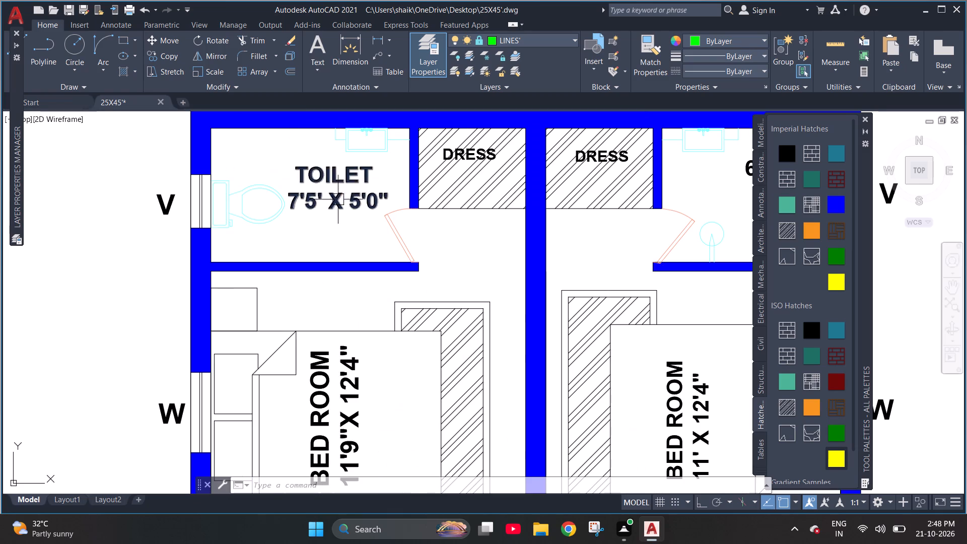
pyautogui.click(335, 194)
pyautogui.scroll(-1, 236, 203)
pyautogui.click(588, 171)
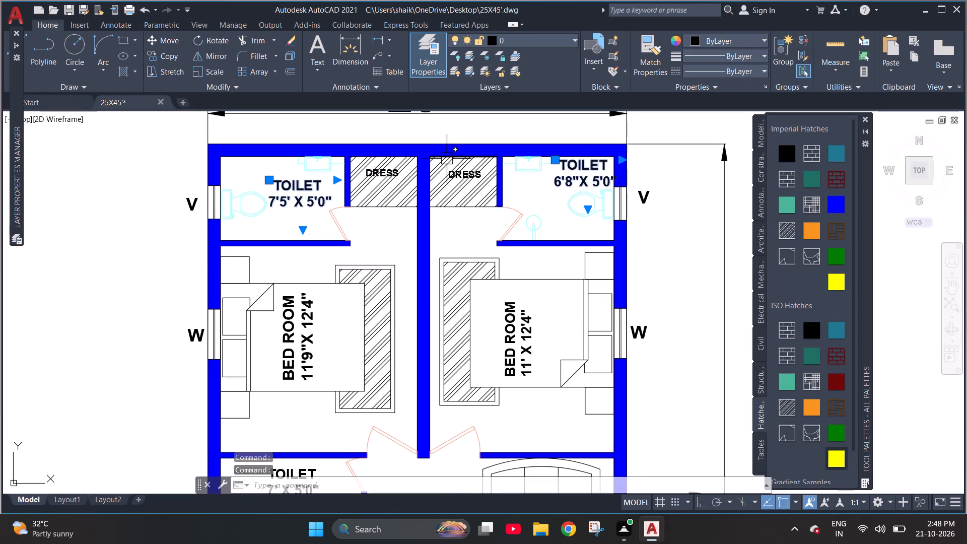
pyautogui.click(455, 171)
pyautogui.click(372, 174)
pyautogui.click(298, 349)
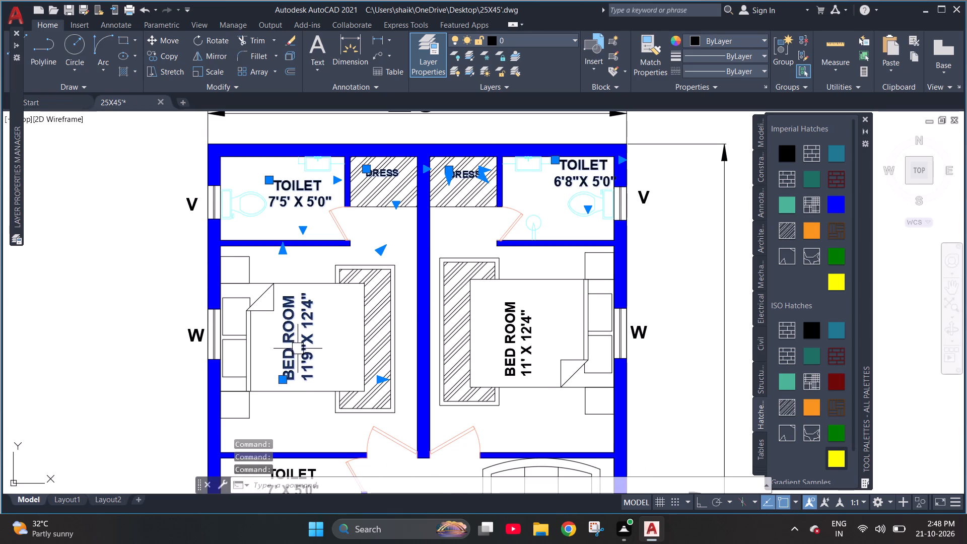
pyautogui.click(514, 345)
# Add the labels of the 7' x 5'0" toilet, living room, wash area, kitchen and porch to the selection.
pyautogui.scroll(-2, 431, 248)
pyautogui.scroll(2, 375, 350)
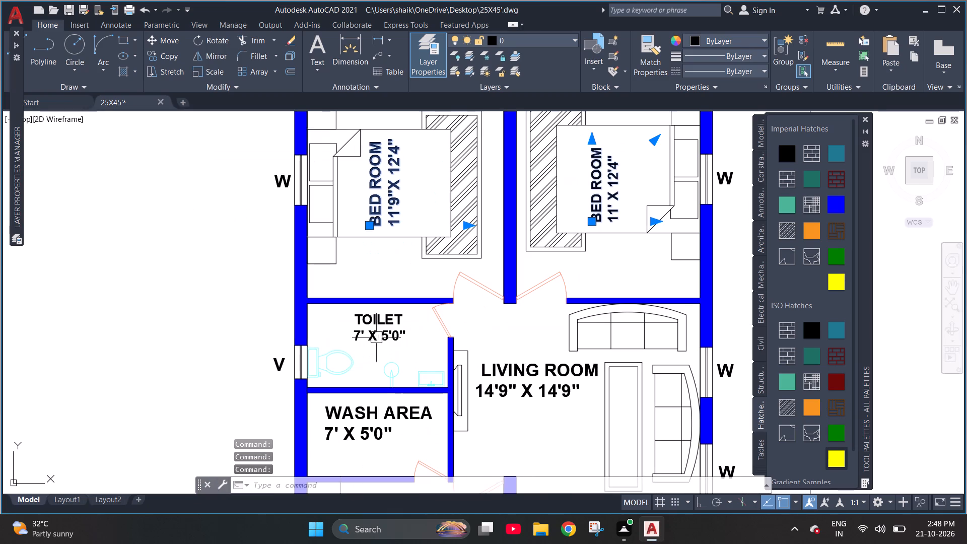
pyautogui.click(378, 325)
pyautogui.moveTo(562, 390); pyautogui.dragTo(557, 386)
pyautogui.scroll(-1, 476, 313)
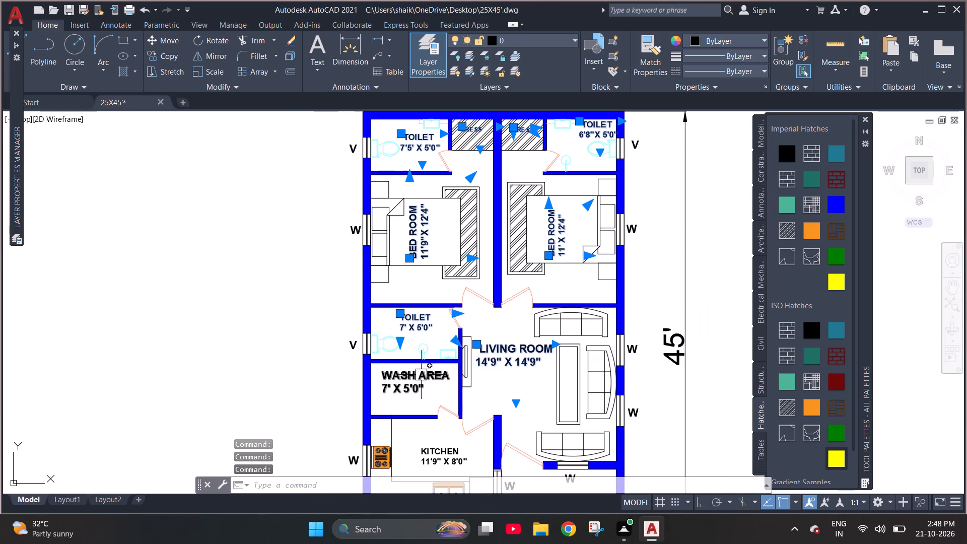
pyautogui.click(404, 389)
pyautogui.scroll(-1, 510, 243)
pyautogui.scroll(2, 486, 389)
pyautogui.click(451, 366)
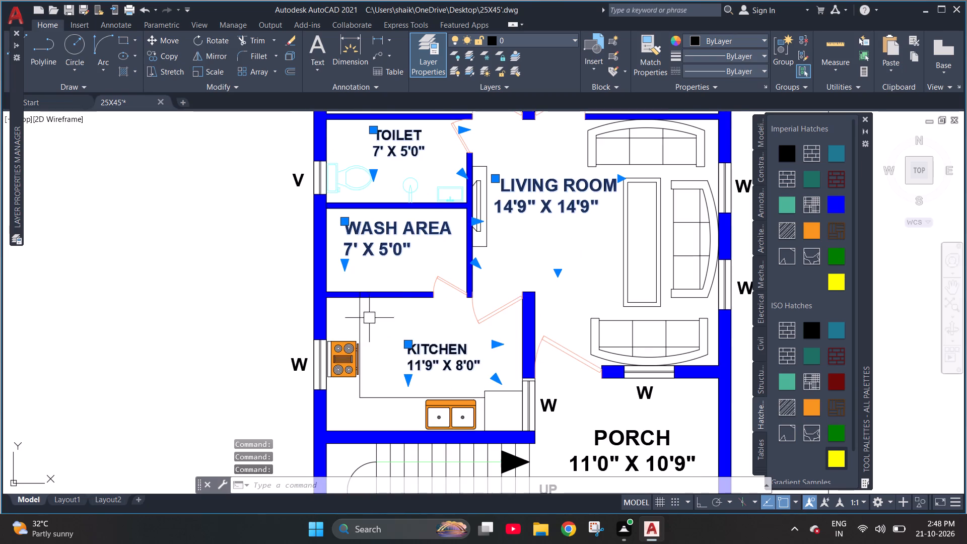
pyautogui.scroll(-1, 312, 255)
pyautogui.click(515, 375)
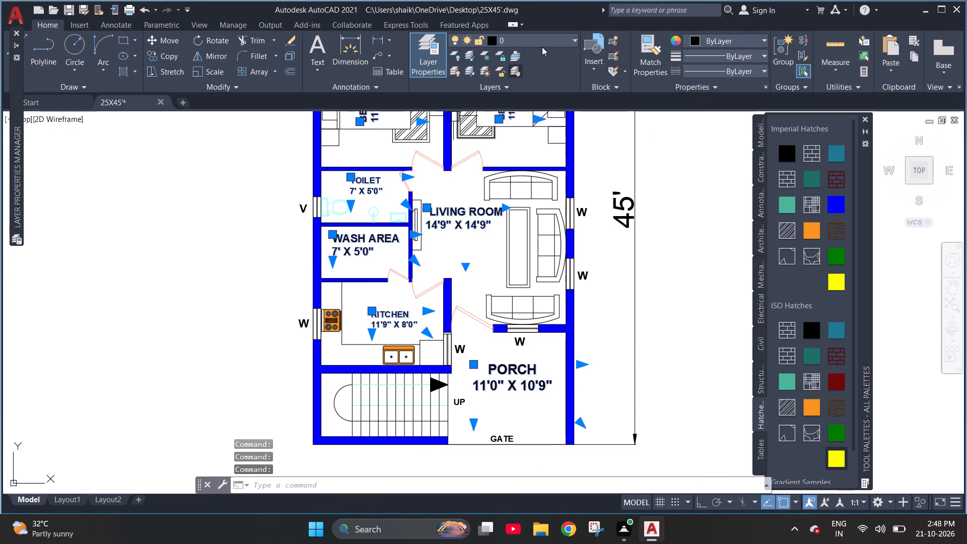
# Change layer 2's colour to magenta while the room labels are selected.
pyautogui.click(571, 40)
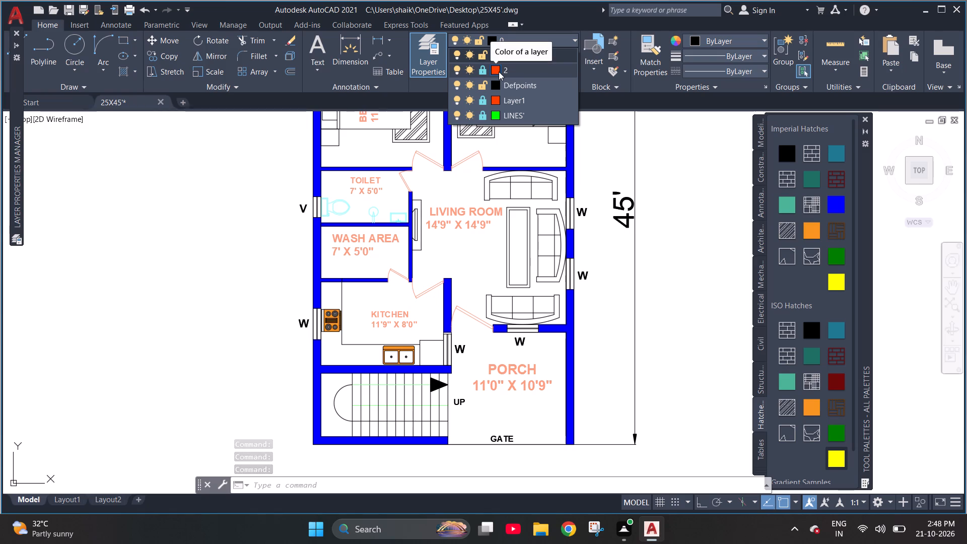
pyautogui.click(499, 72)
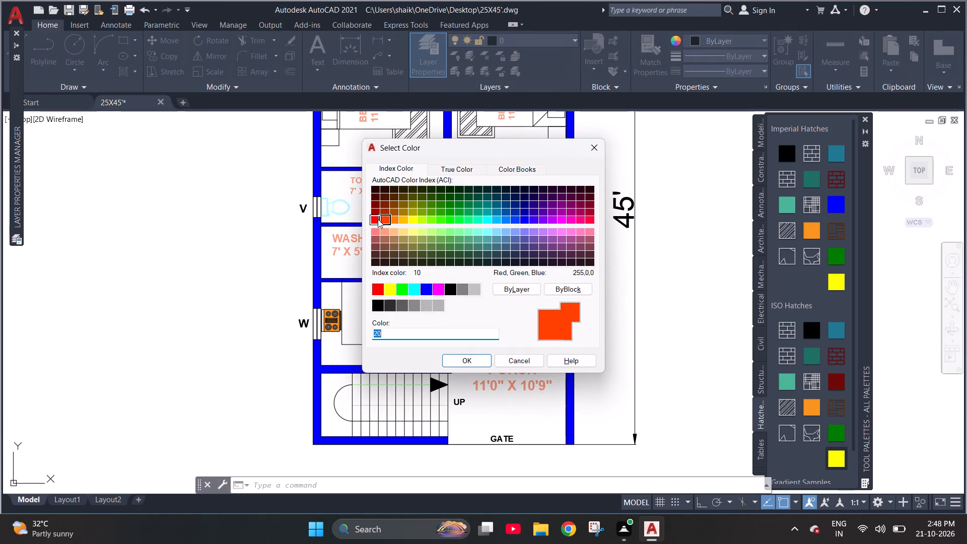
pyautogui.click(403, 287)
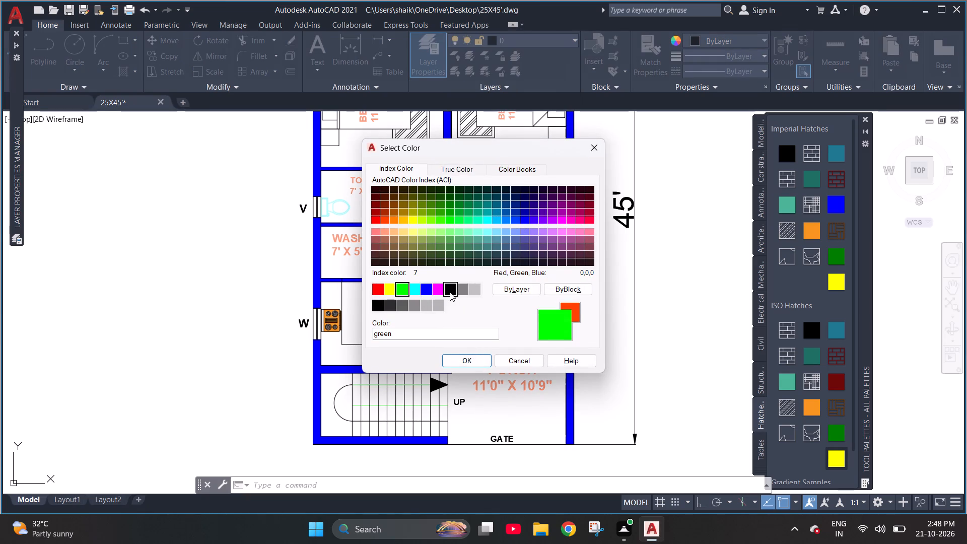
pyautogui.click(417, 286)
pyautogui.click(431, 289)
pyautogui.doubleClick(433, 291)
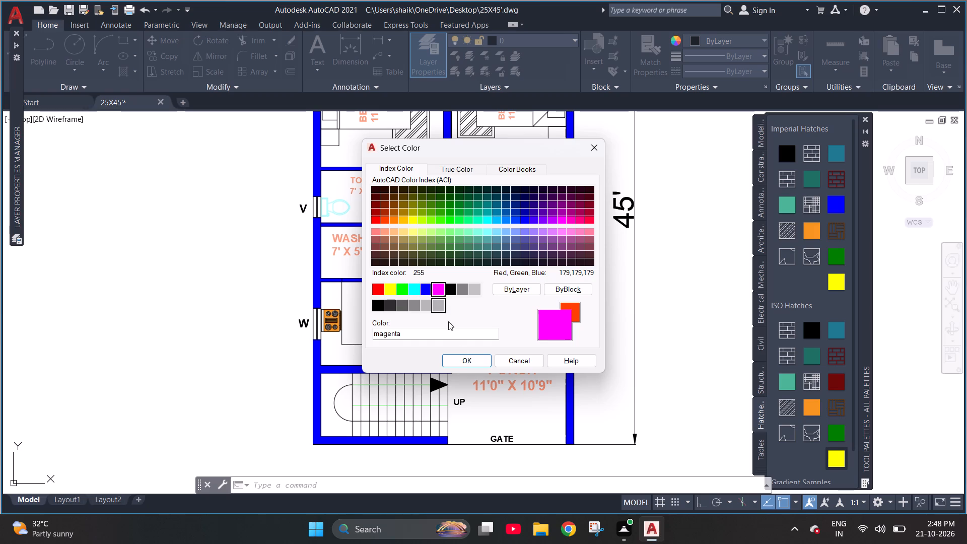
pyautogui.click(461, 362)
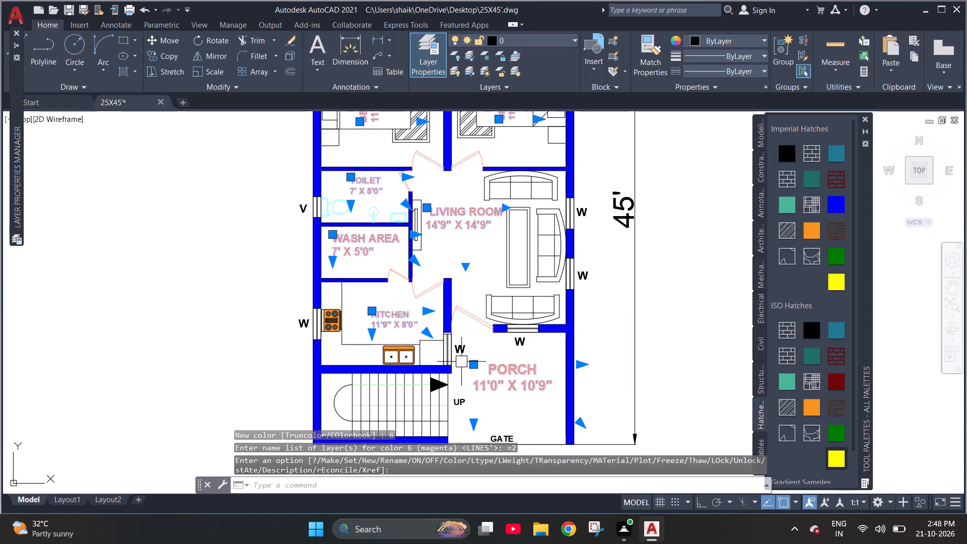
# Clear the current selection of room labels.
pyautogui.click(707, 329)
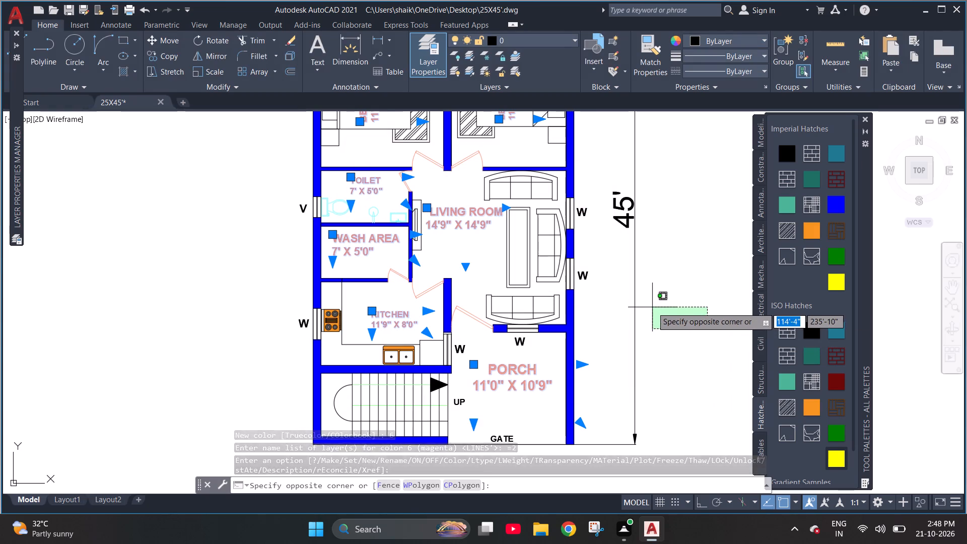
pyautogui.press('Escape')
pyautogui.press('Escape')
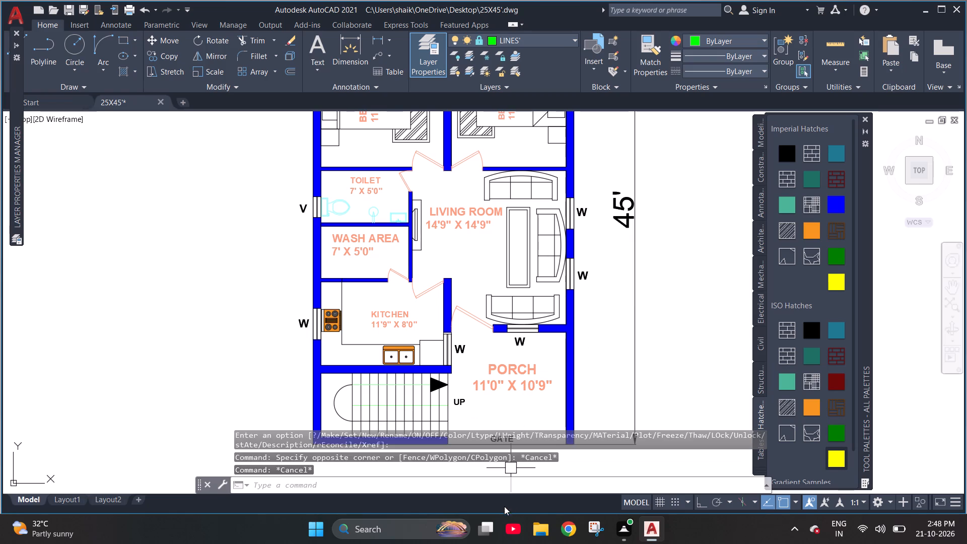
# Turn on command logging with LOGFILEON.
pyautogui.click(498, 489)
pyautogui.write('LOG')
pyautogui.press('Return')
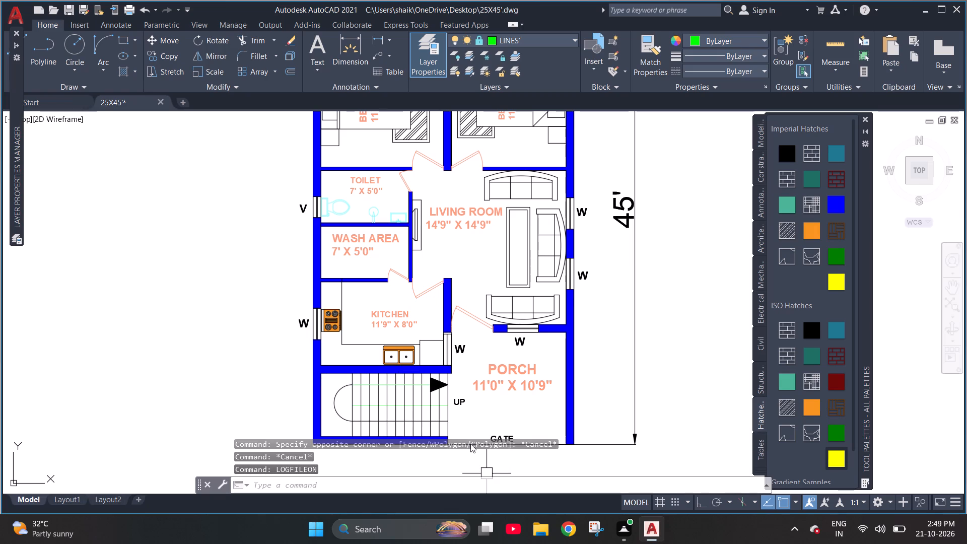
# Select the staircase's curved direction line and the kitchen's counter outlines, including the corner section beside the sink.
pyautogui.scroll(2, 409, 423)
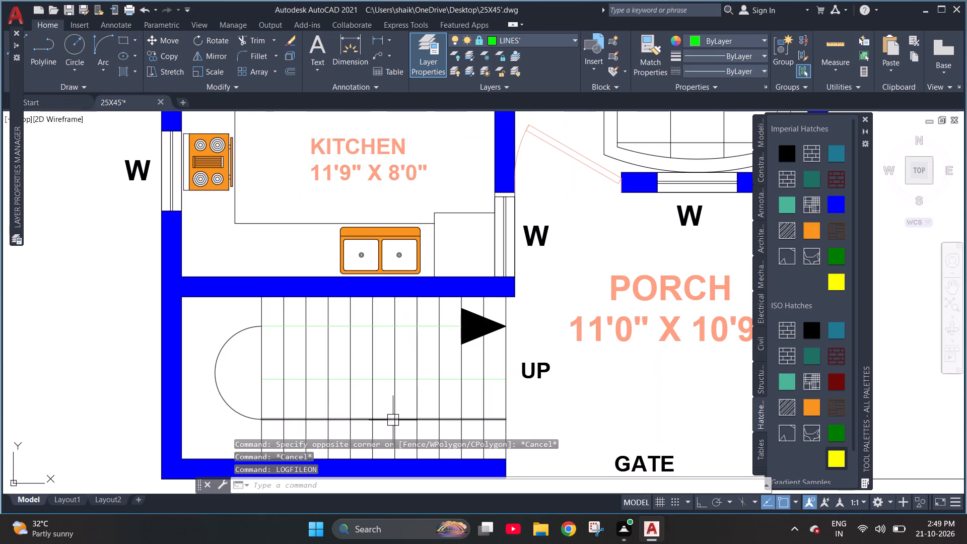
pyautogui.click(392, 420)
pyautogui.click(218, 388)
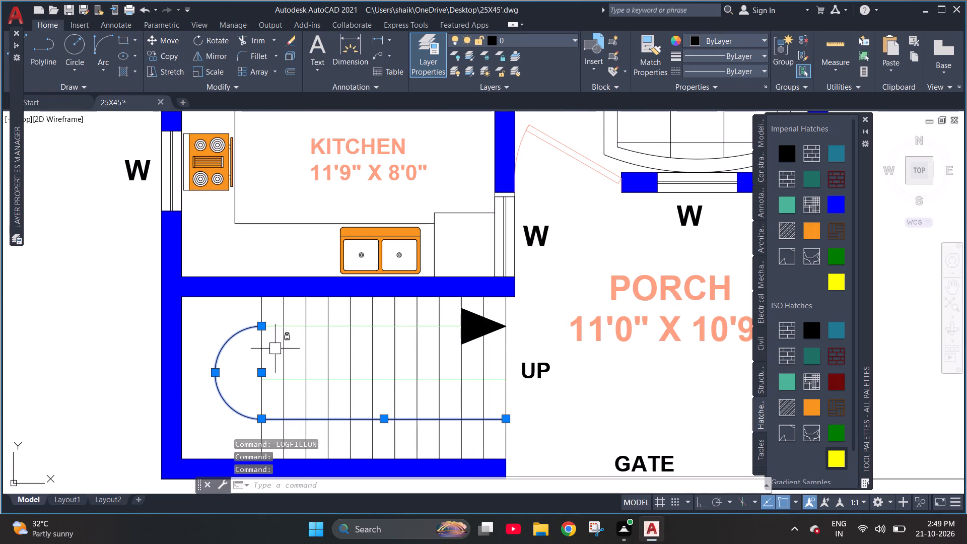
pyautogui.scroll(-1, 271, 355)
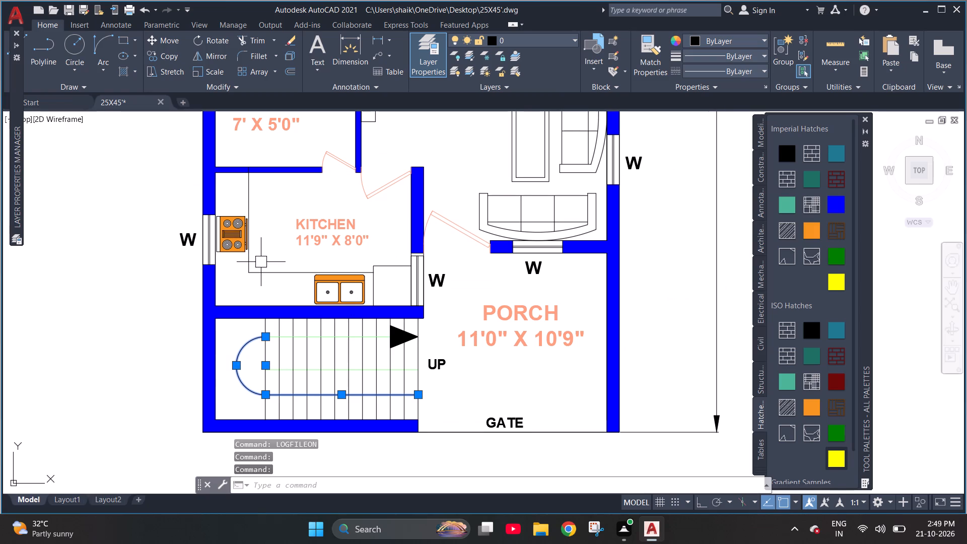
pyautogui.click(245, 268)
pyautogui.click(244, 183)
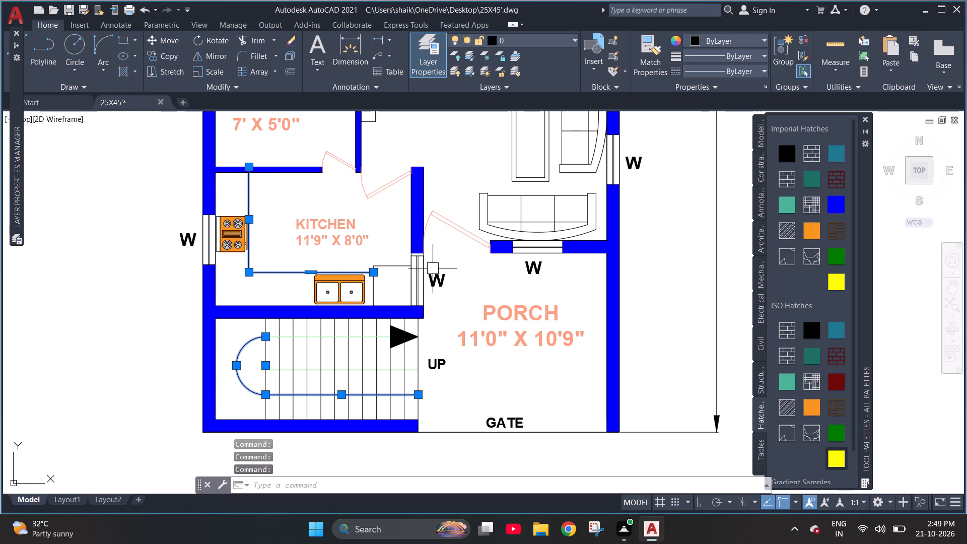
pyautogui.click(395, 263)
pyautogui.click(373, 290)
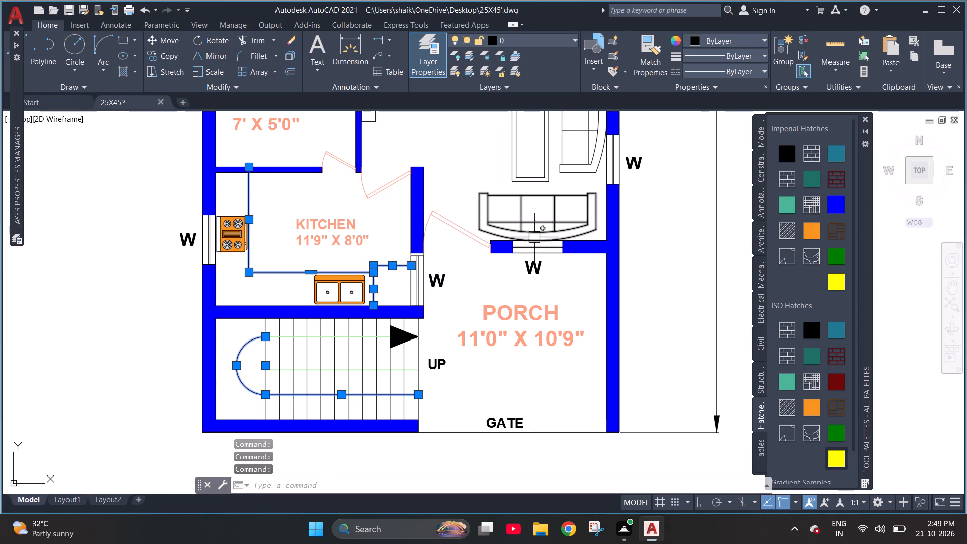
# Add the living room's three sofas and both outlines of the centre table to the selection.
pyautogui.click(527, 239)
pyautogui.scroll(-3, 471, 297)
pyautogui.scroll(2, 494, 247)
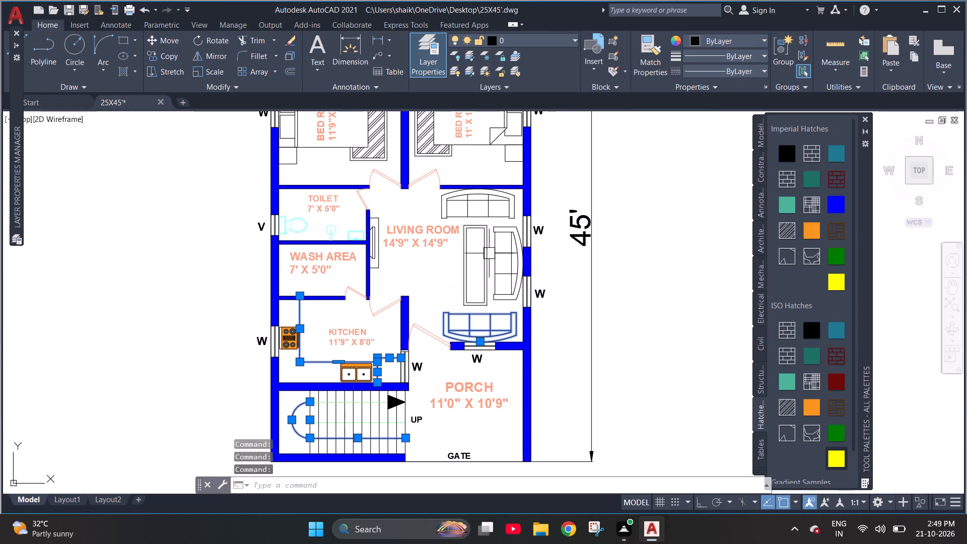
pyautogui.click(489, 254)
pyautogui.click(510, 253)
pyautogui.scroll(2, 469, 250)
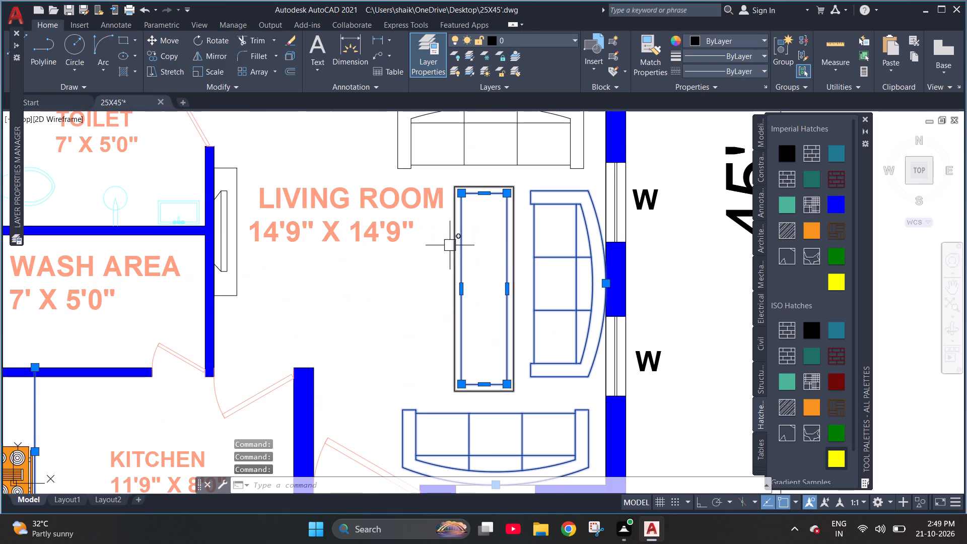
pyautogui.click(453, 242)
pyautogui.scroll(-1, 429, 340)
pyautogui.scroll(1, 448, 182)
pyautogui.click(442, 202)
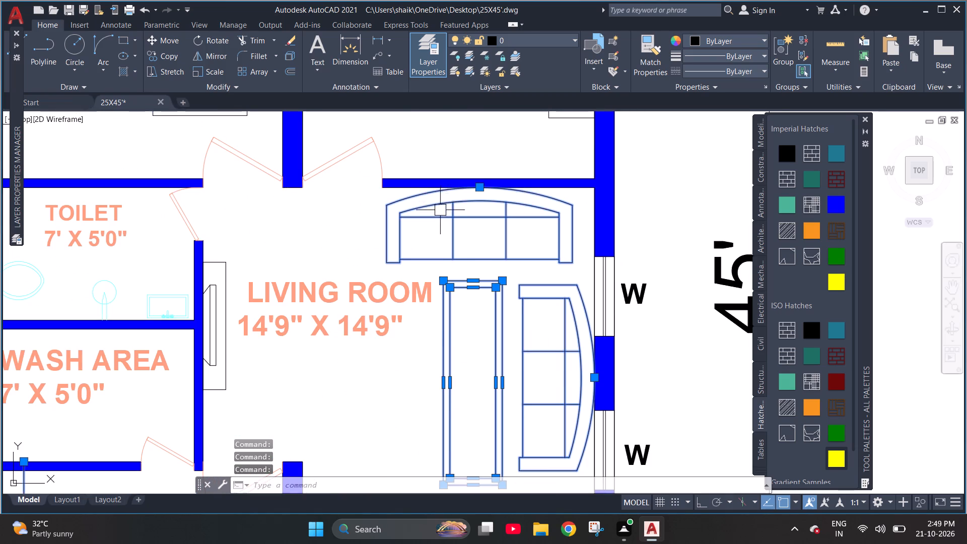
# Add the TV unit's rectangle and inner outline lines on the living room wall to the selection.
pyautogui.scroll(-1, 443, 247)
pyautogui.scroll(2, 308, 299)
pyautogui.click(308, 310)
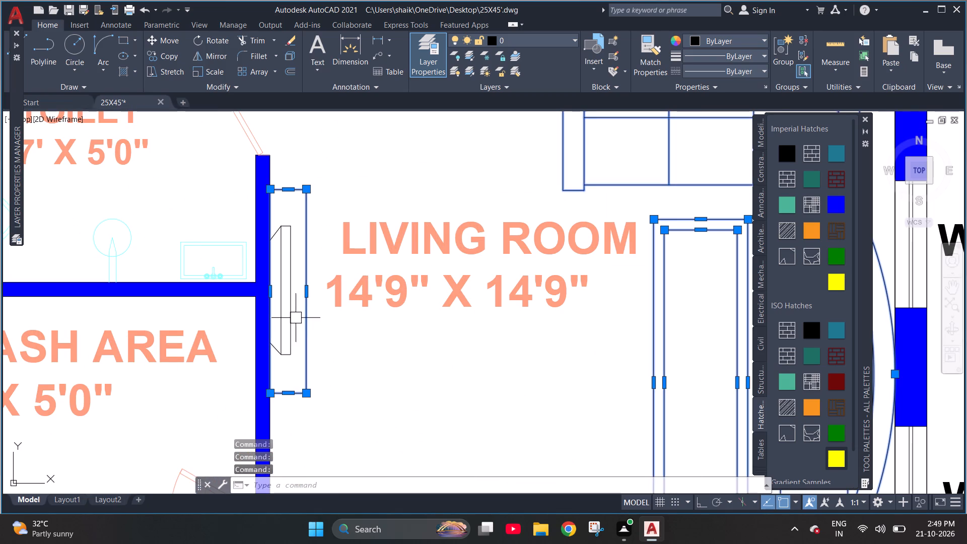
pyautogui.click(293, 319)
pyautogui.click(277, 344)
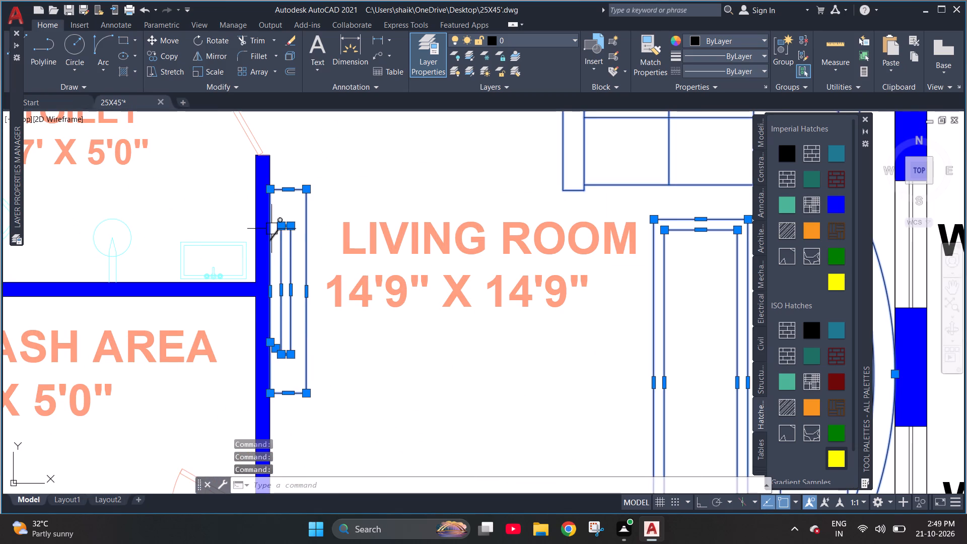
pyautogui.click(275, 234)
pyautogui.scroll(-3, 341, 342)
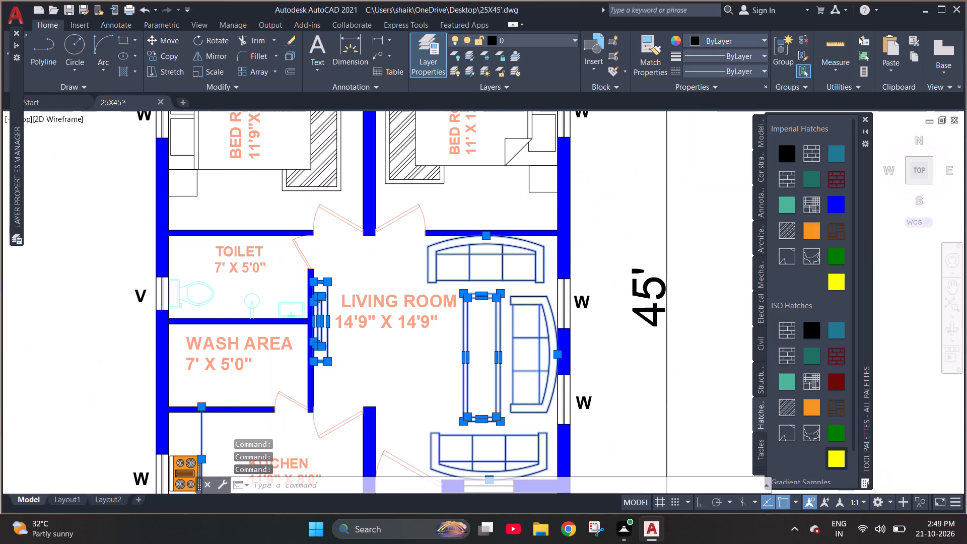
# Add the 11' x 12'4" bedroom's lower side table, bed and both rug outlines to the selection.
pyautogui.click(465, 249)
pyautogui.scroll(3, 466, 235)
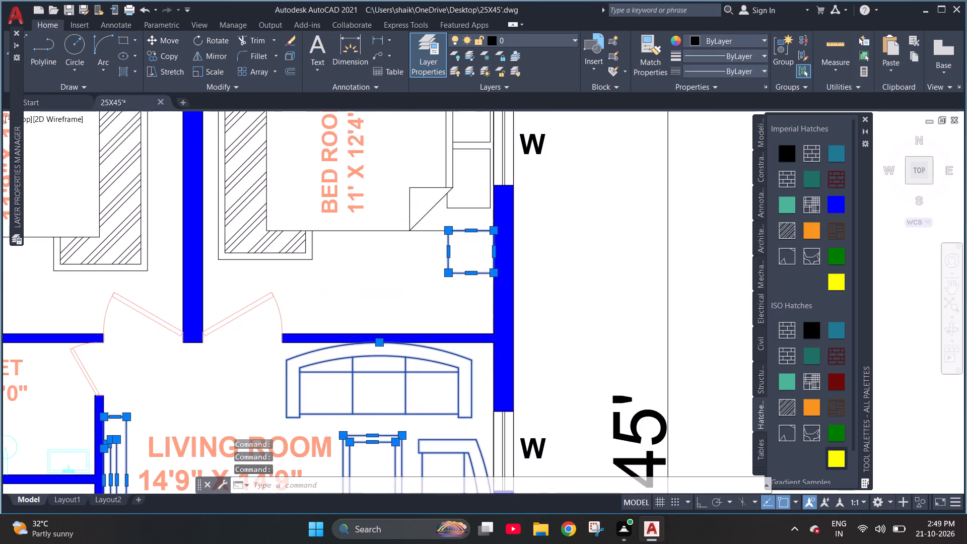
pyautogui.scroll(2, 466, 235)
pyautogui.scroll(-2, 466, 235)
pyautogui.click(329, 229)
pyautogui.scroll(-2, 363, 324)
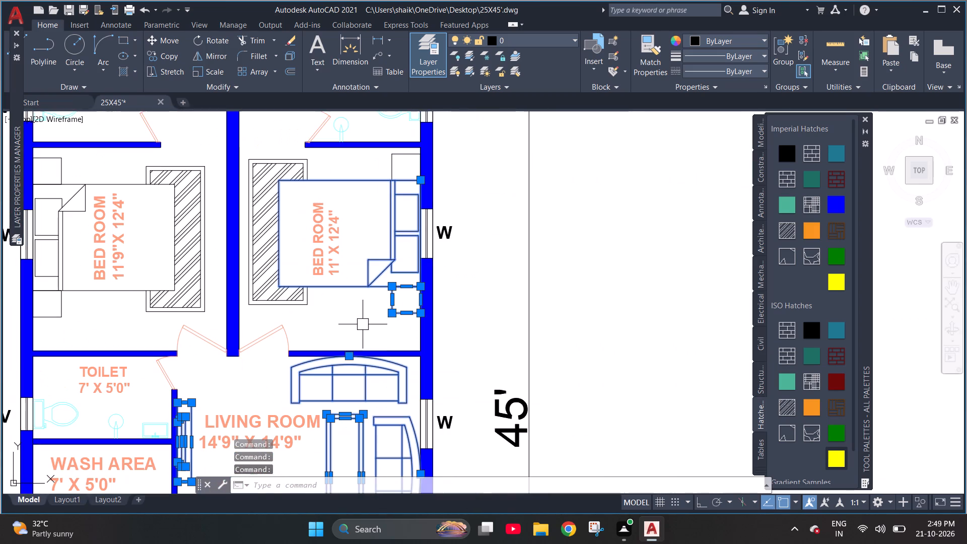
pyautogui.click(275, 308)
pyautogui.scroll(3, 254, 300)
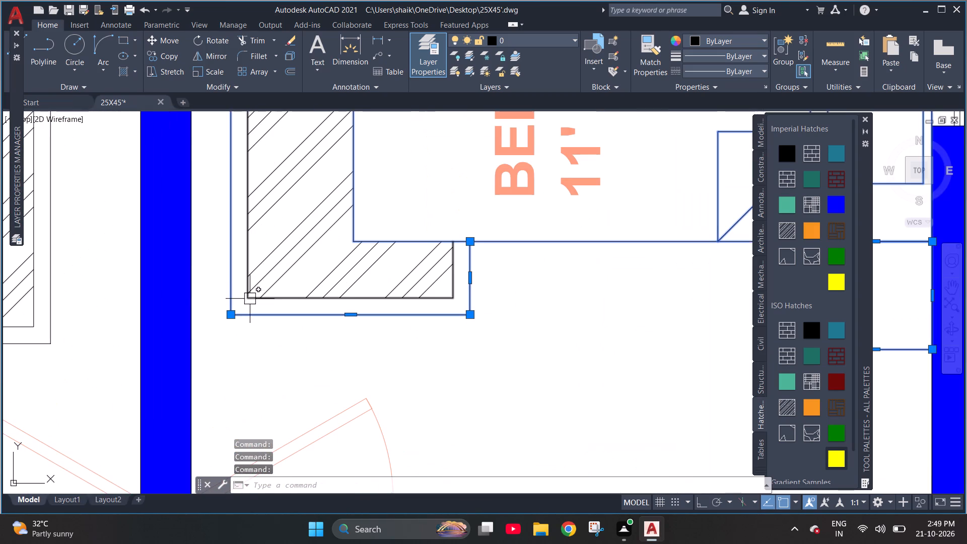
pyautogui.click(250, 298)
pyautogui.scroll(-4, 270, 336)
pyautogui.scroll(3, 240, 327)
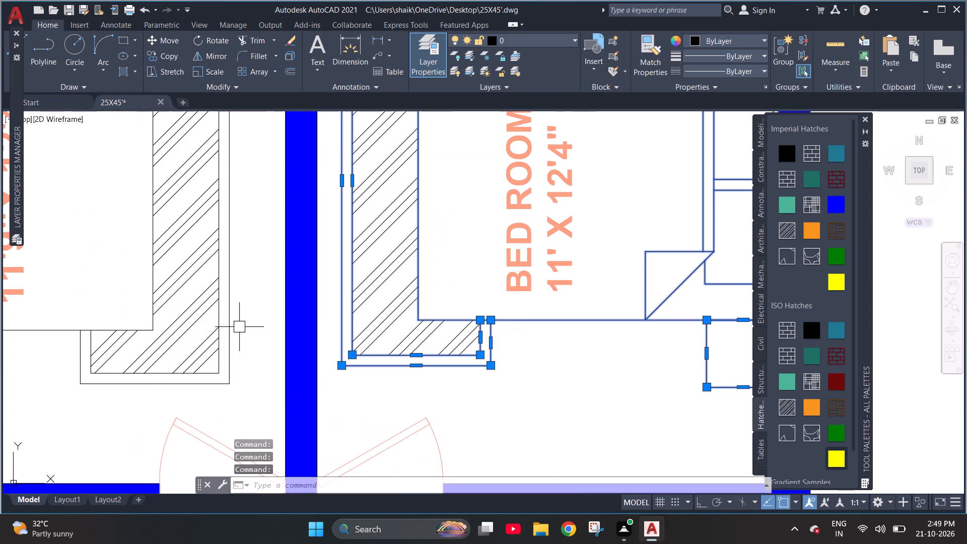
# Add the 11'9" x 12'4" bedroom's rug outlines, bed and upper side table, plus the other bedroom's upper side table, to the selection.
pyautogui.click(234, 330)
pyautogui.click(221, 351)
pyautogui.scroll(-2, 226, 362)
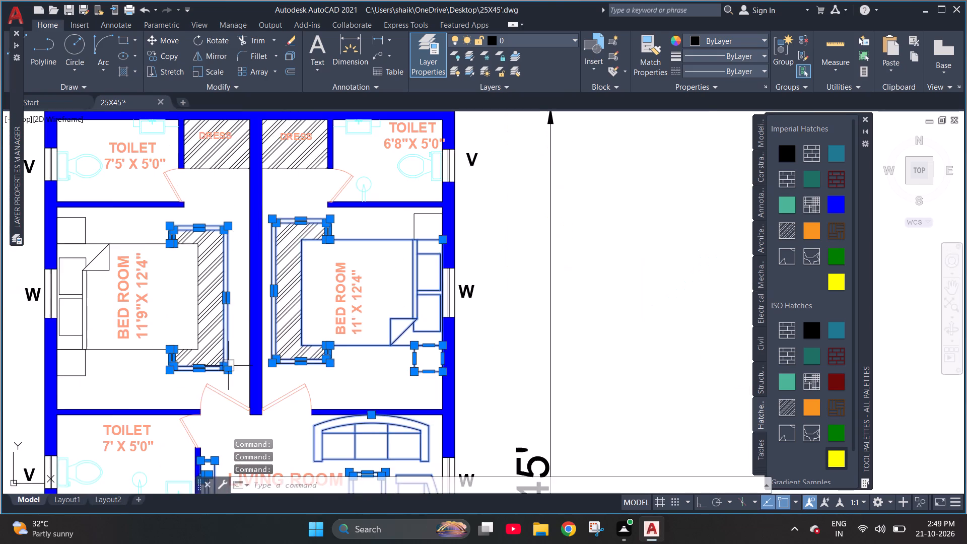
pyautogui.scroll(-2, 228, 366)
pyautogui.scroll(3, 182, 284)
pyautogui.scroll(-1, 182, 284)
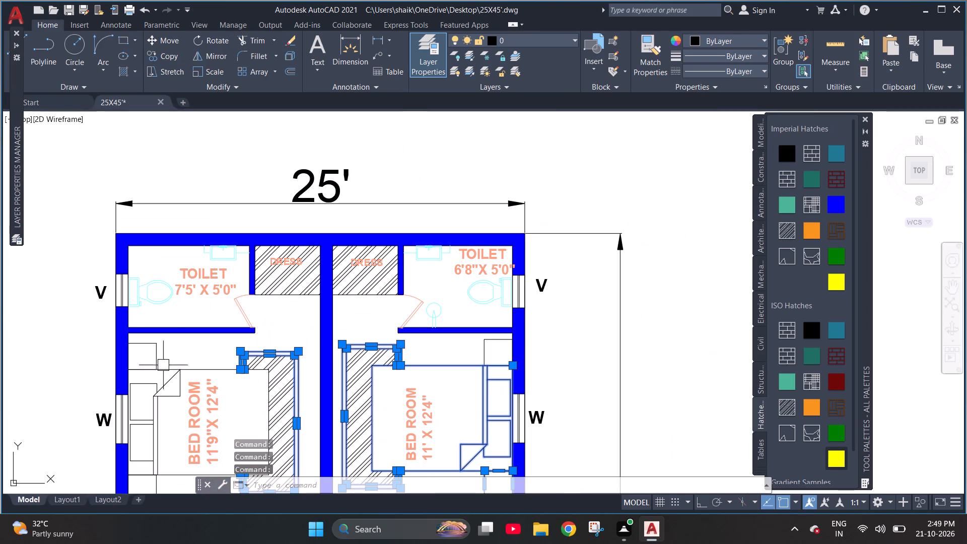
pyautogui.click(160, 374)
pyautogui.click(173, 375)
pyautogui.scroll(-1, 217, 339)
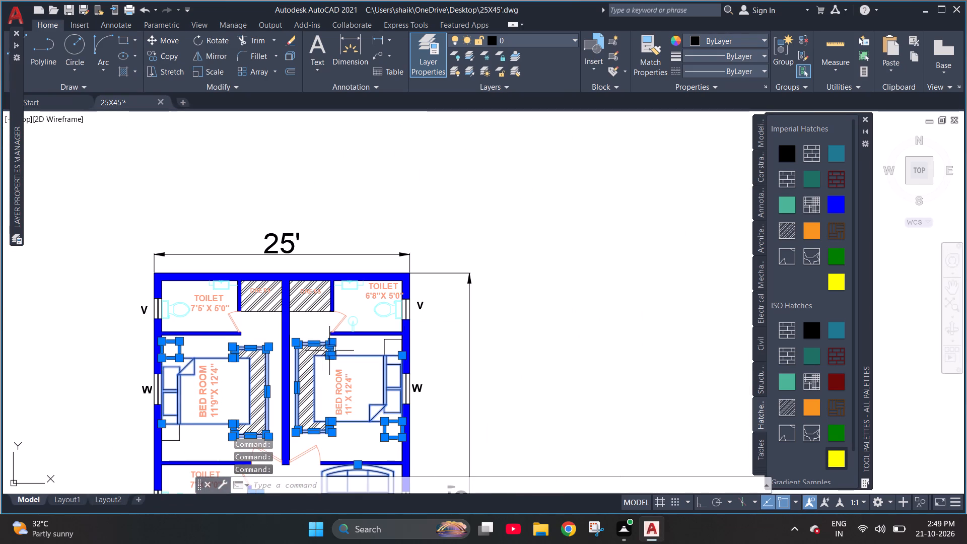
pyautogui.click(384, 345)
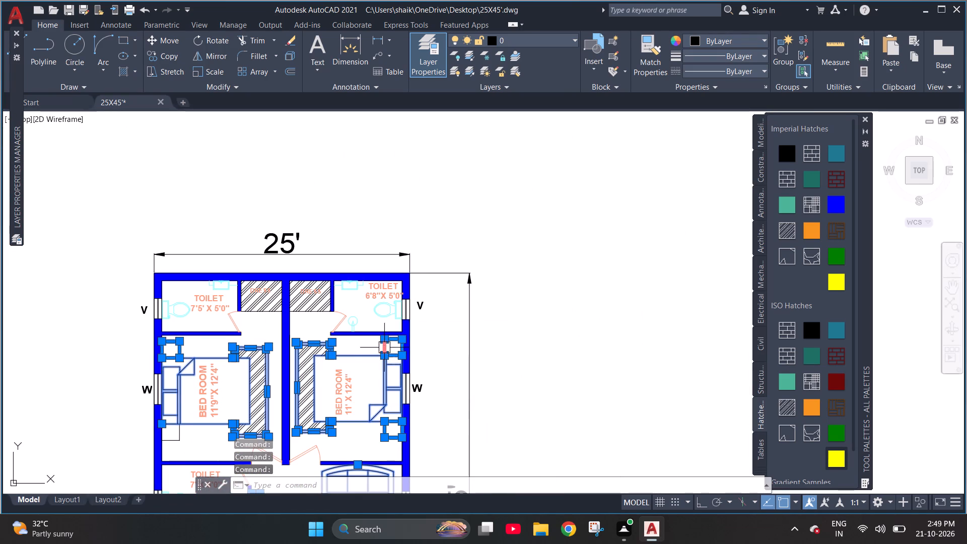
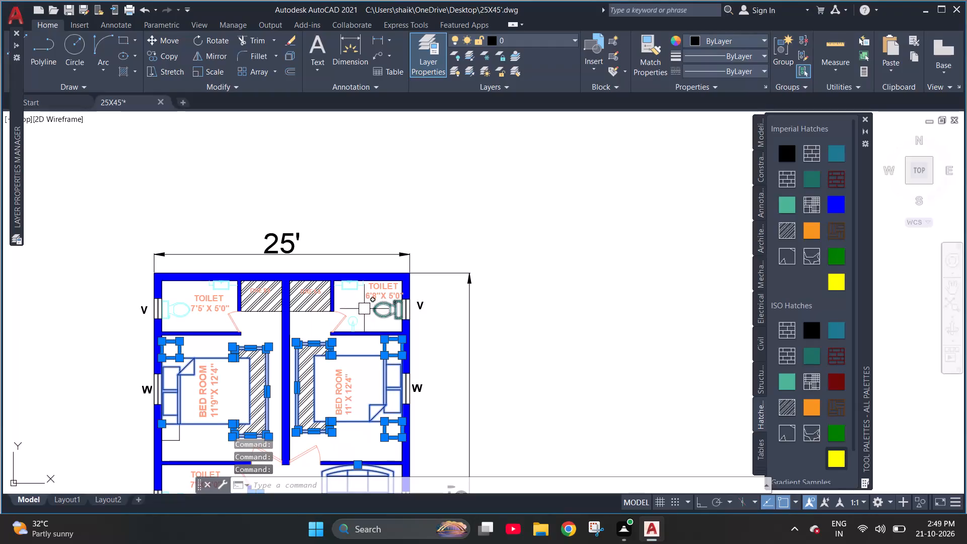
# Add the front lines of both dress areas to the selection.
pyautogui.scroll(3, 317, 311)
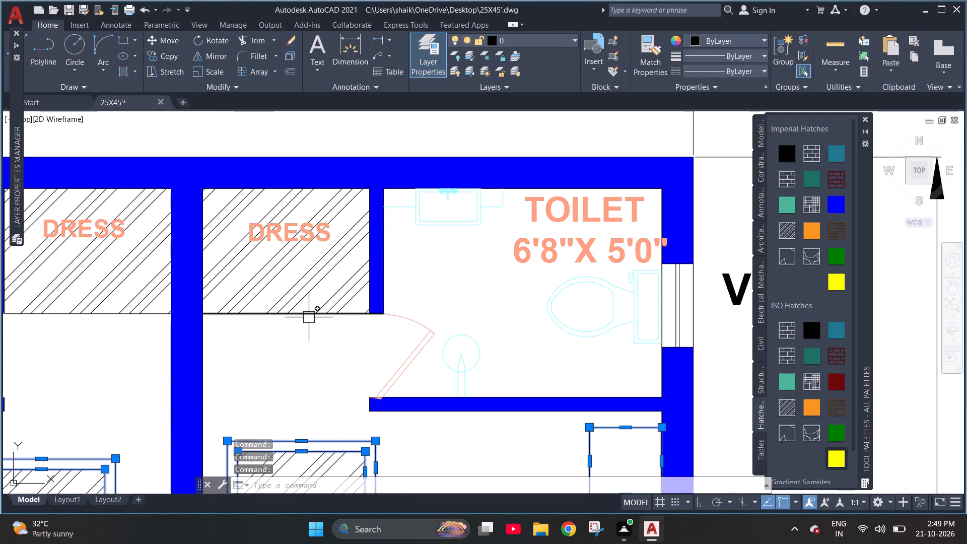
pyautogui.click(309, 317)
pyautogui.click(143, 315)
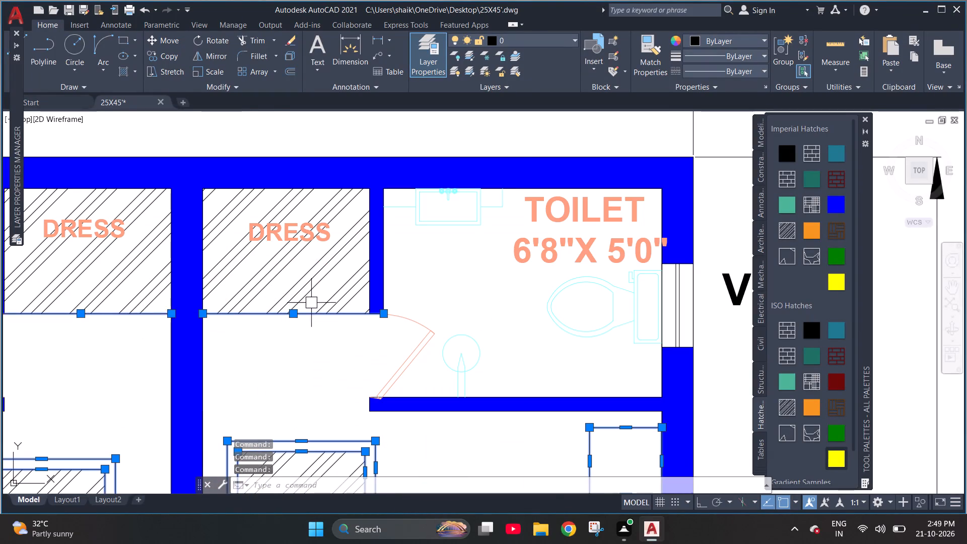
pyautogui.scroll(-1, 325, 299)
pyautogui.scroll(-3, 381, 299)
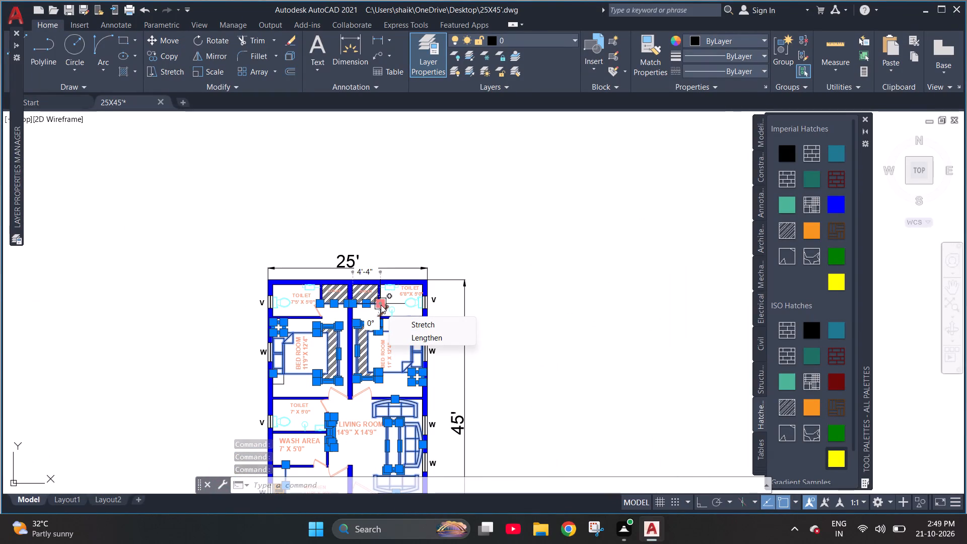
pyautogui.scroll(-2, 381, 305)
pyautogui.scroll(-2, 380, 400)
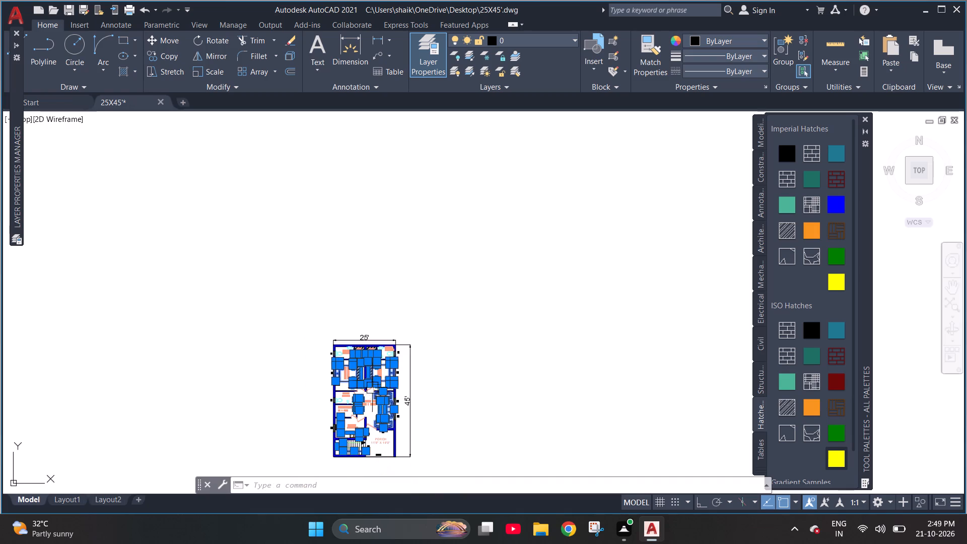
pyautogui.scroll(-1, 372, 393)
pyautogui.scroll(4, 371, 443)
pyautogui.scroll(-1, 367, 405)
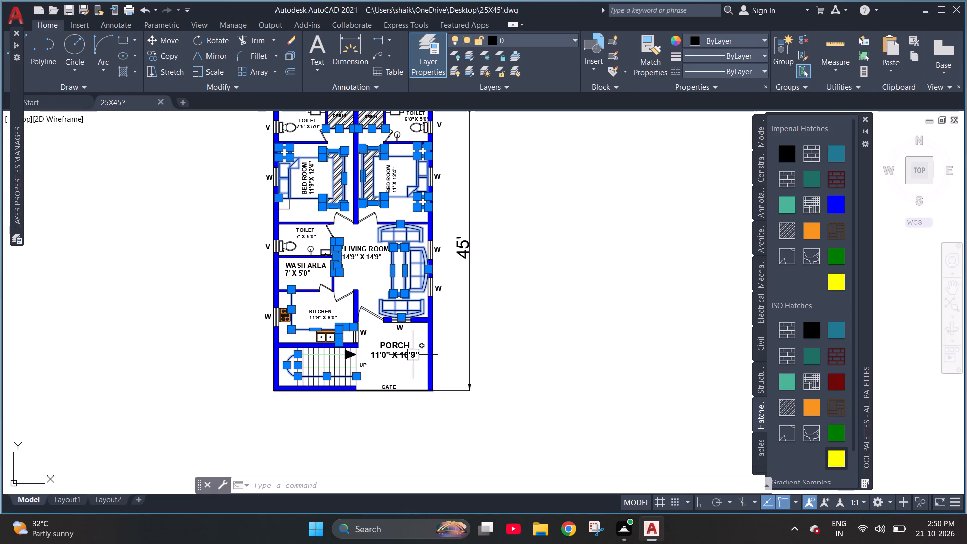
# Fill the three seat cushions of the living room sofa beside the window wall with the solid yellow hatch.
pyautogui.click(835, 257)
pyautogui.click(833, 285)
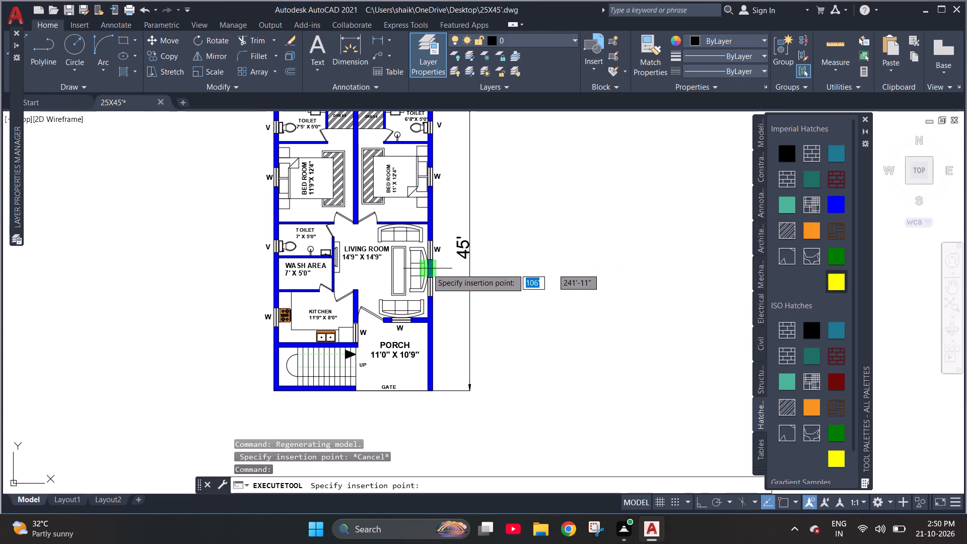
pyautogui.scroll(3, 422, 265)
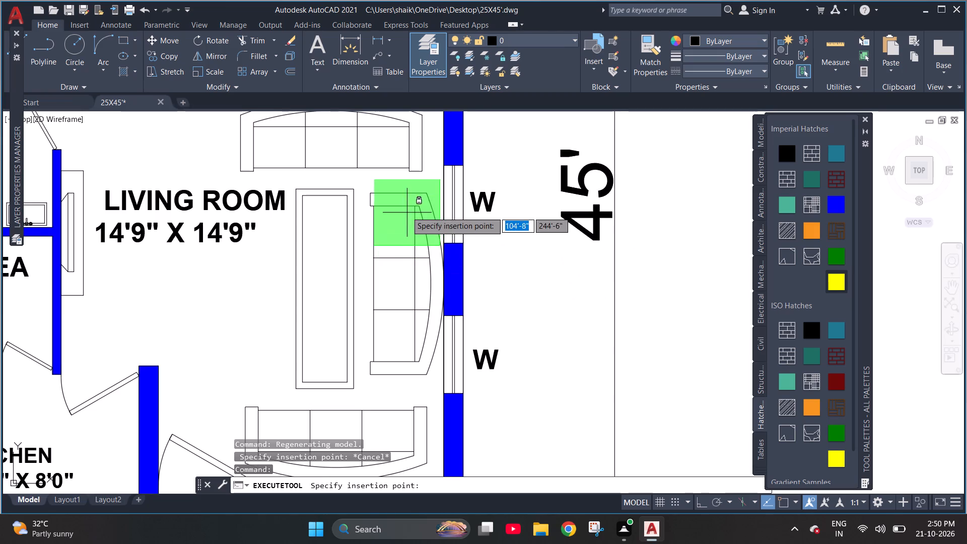
pyautogui.click(394, 237)
pyautogui.click(830, 270)
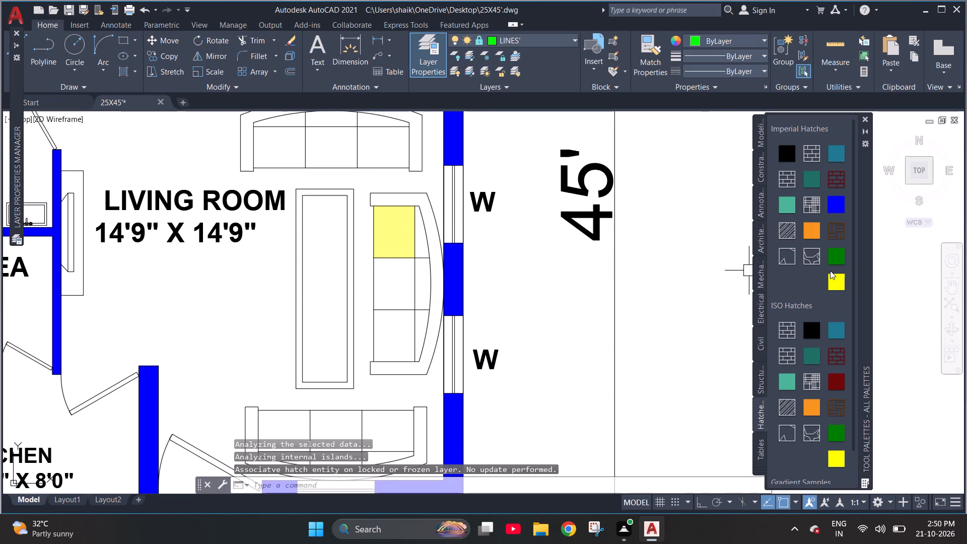
pyautogui.click(836, 286)
pyautogui.click(392, 288)
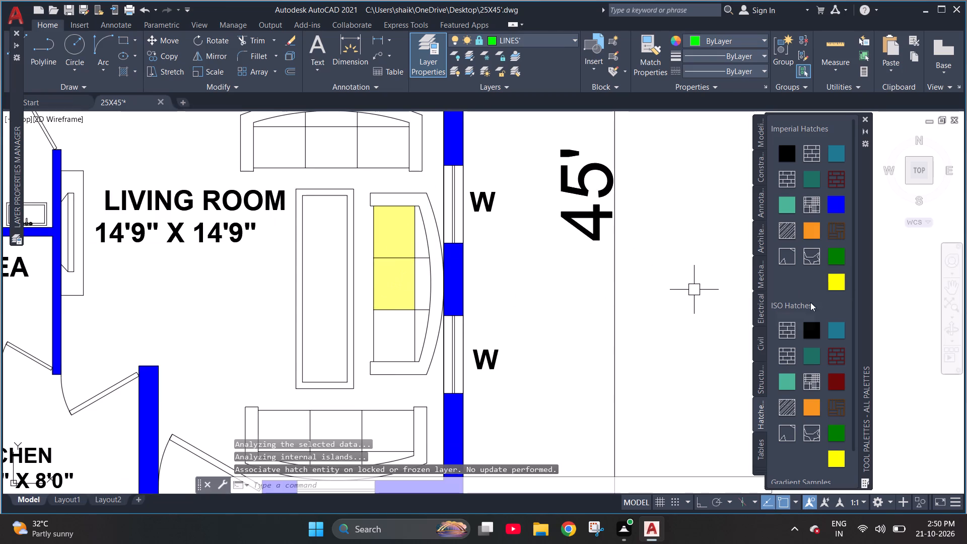
pyautogui.click(825, 281)
pyautogui.click(831, 284)
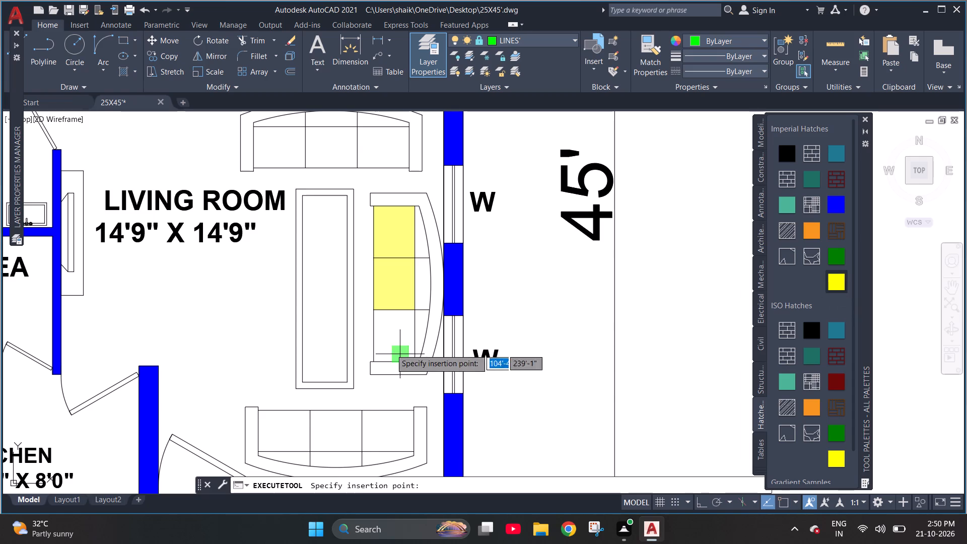
pyautogui.click(385, 334)
# Fill the three backrest sections of the same window-wall sofa with the solid green hatch.
pyautogui.click(842, 259)
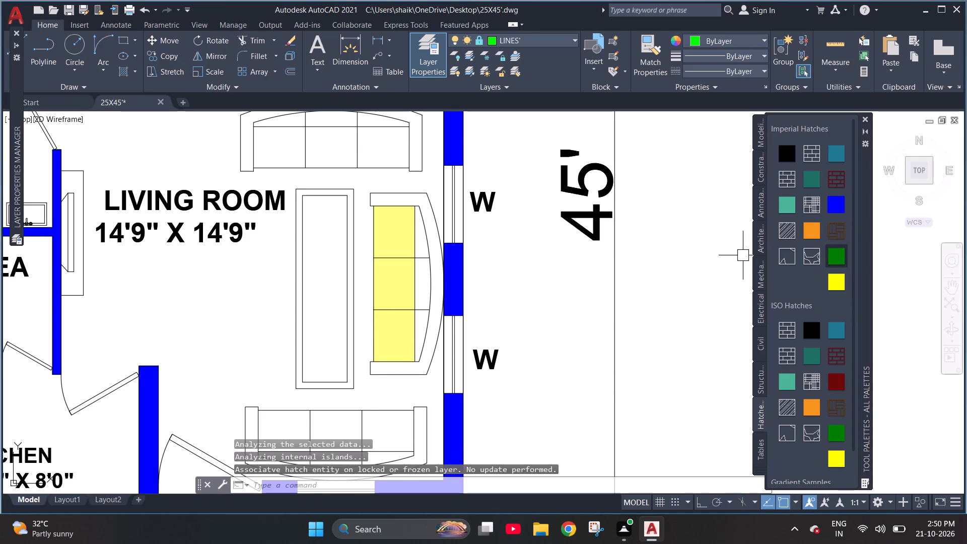
pyautogui.click(417, 235)
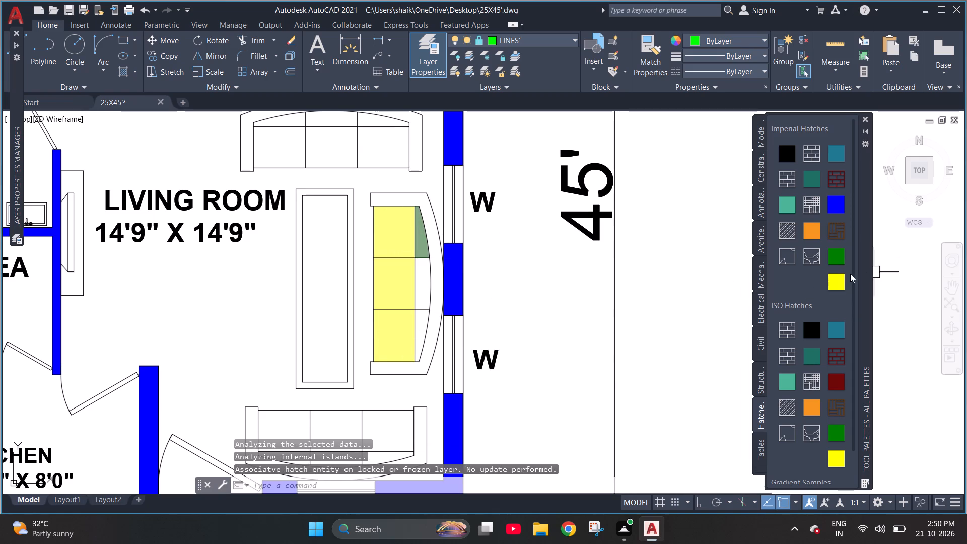
pyautogui.click(838, 259)
pyautogui.click(428, 285)
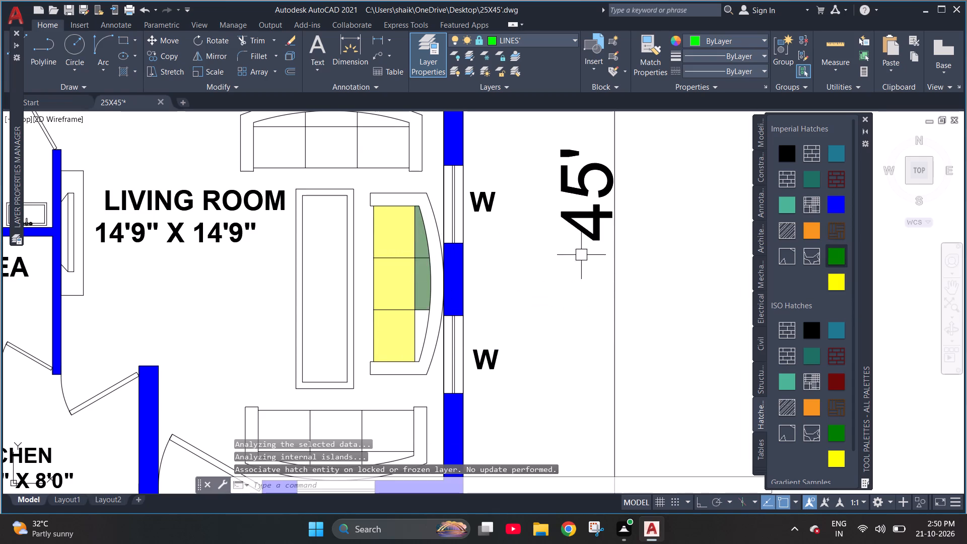
pyautogui.click(828, 254)
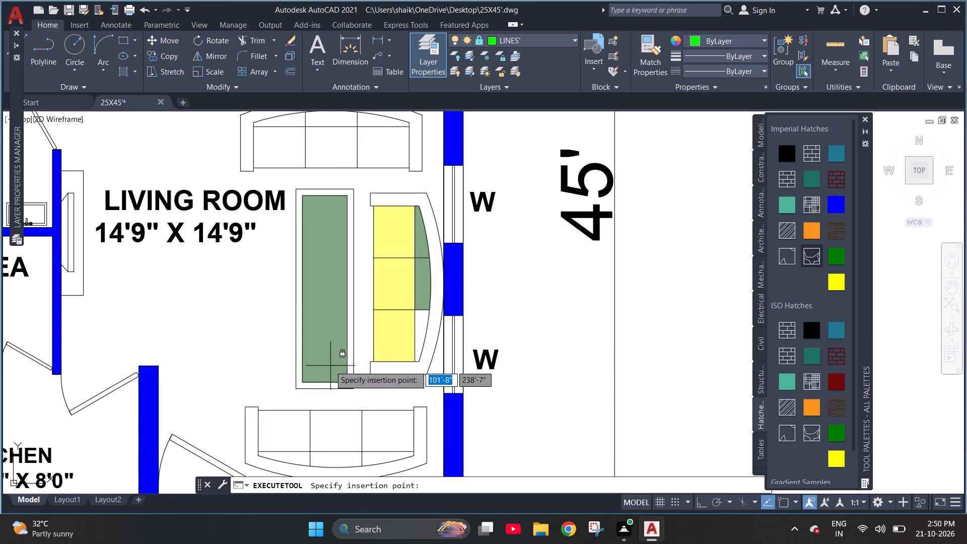
pyautogui.click(418, 326)
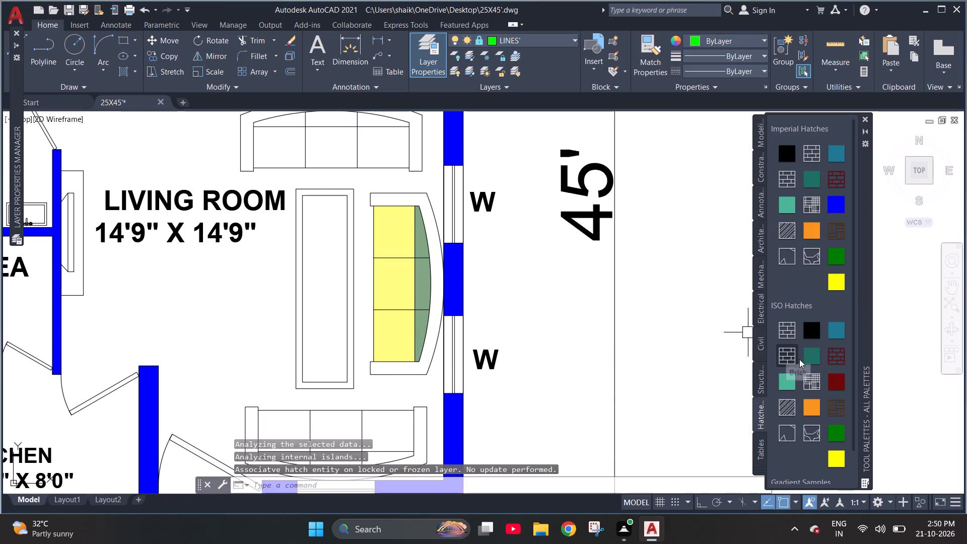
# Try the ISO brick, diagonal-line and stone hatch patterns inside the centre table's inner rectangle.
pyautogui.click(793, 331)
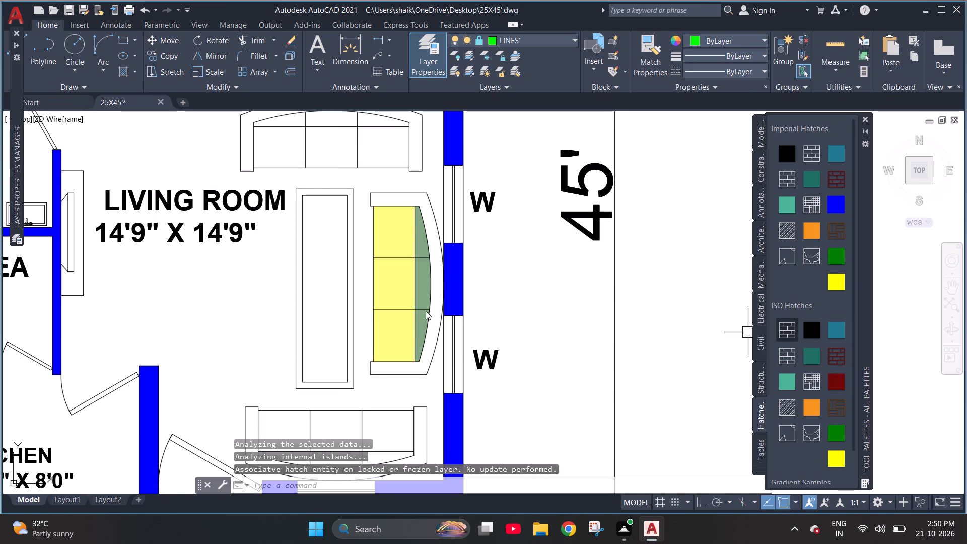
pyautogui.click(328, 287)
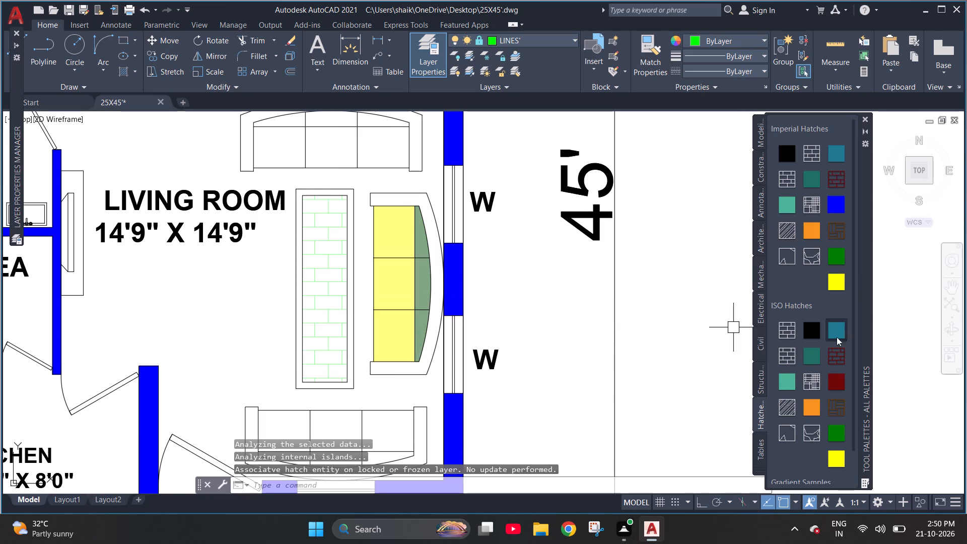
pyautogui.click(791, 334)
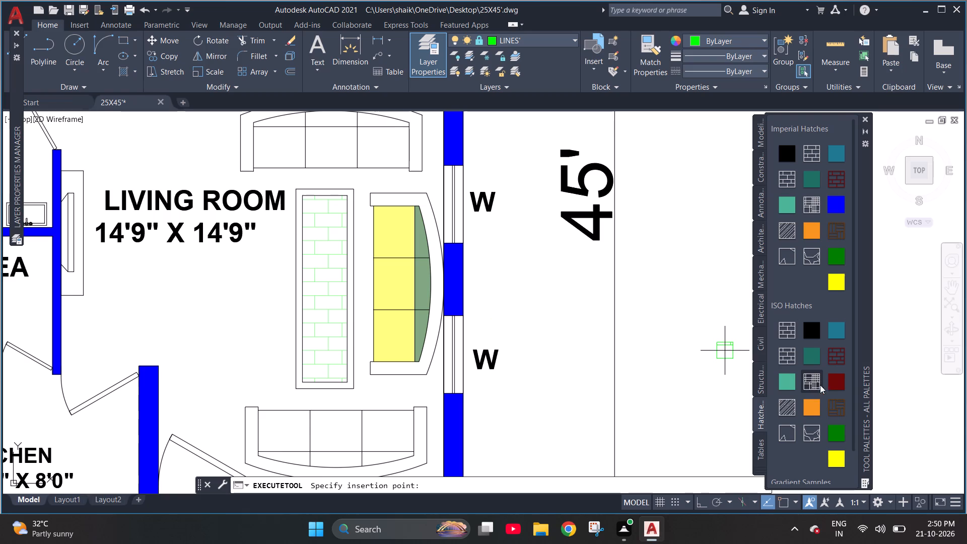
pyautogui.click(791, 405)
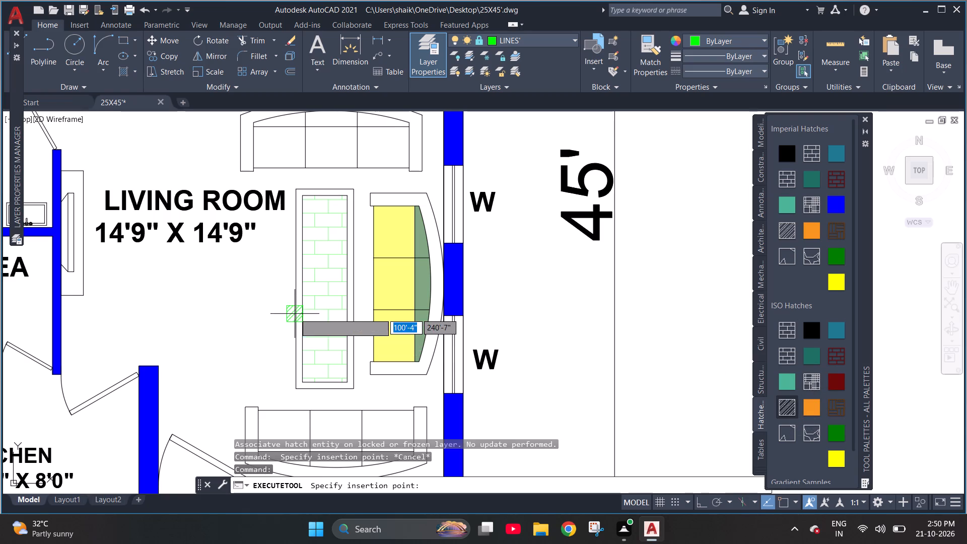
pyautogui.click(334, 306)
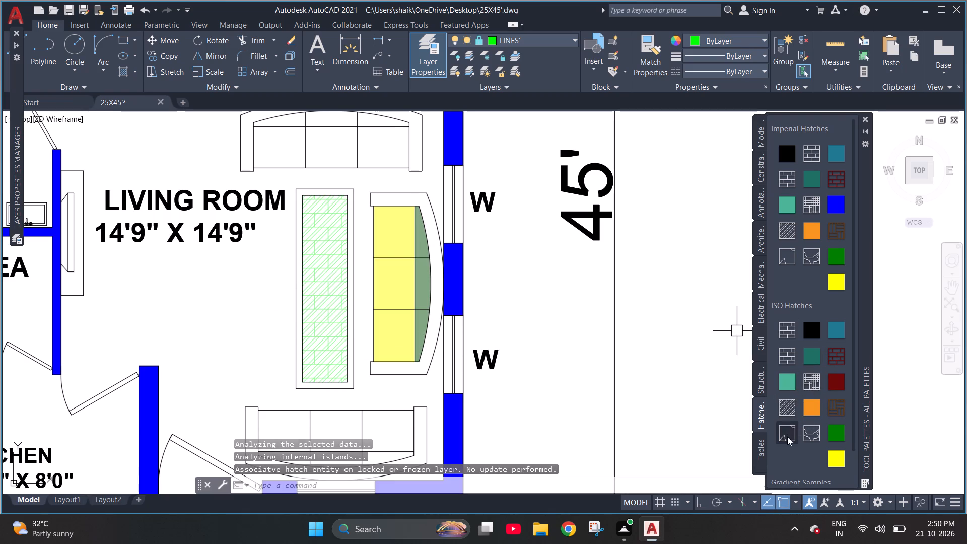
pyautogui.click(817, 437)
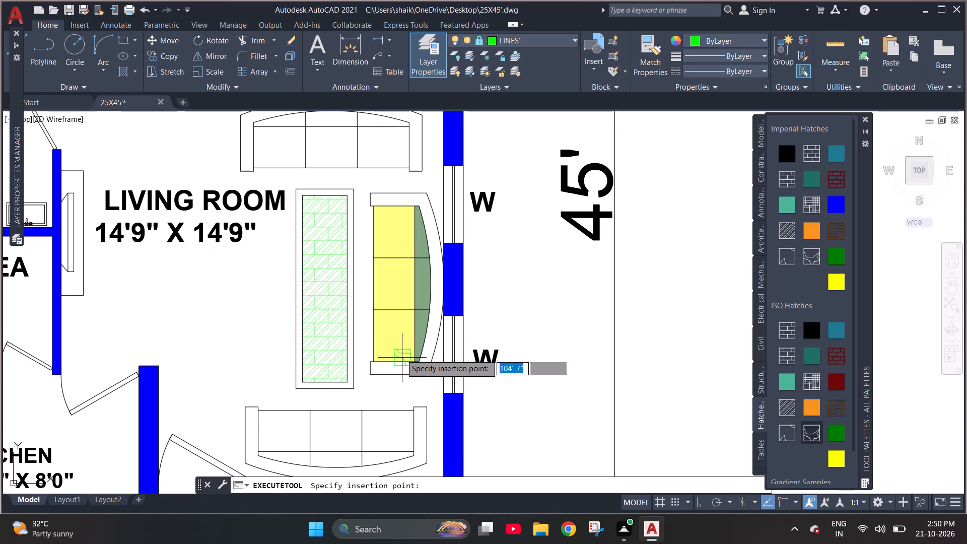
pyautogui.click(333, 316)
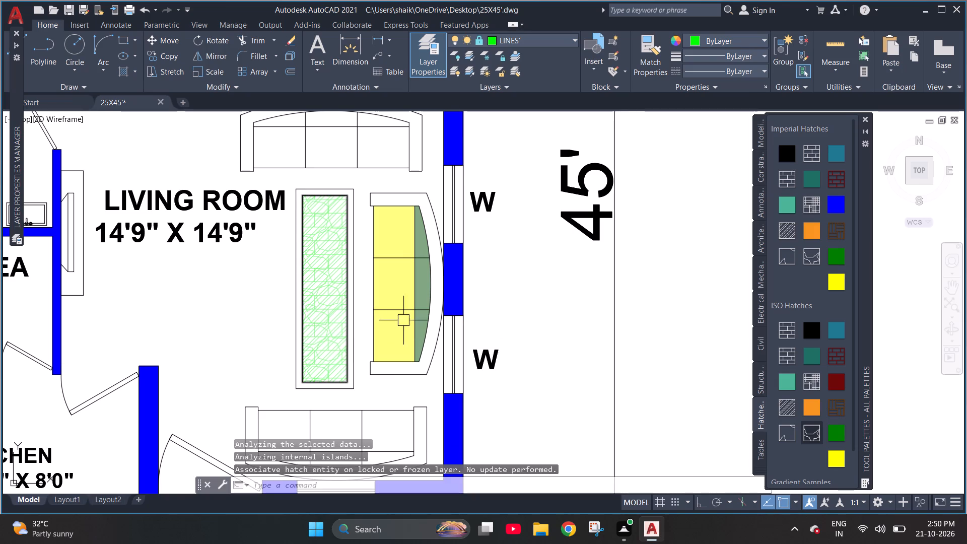
# Fill the centre table's border and inner rectangle with the solid dark red hatch.
pyautogui.click(835, 381)
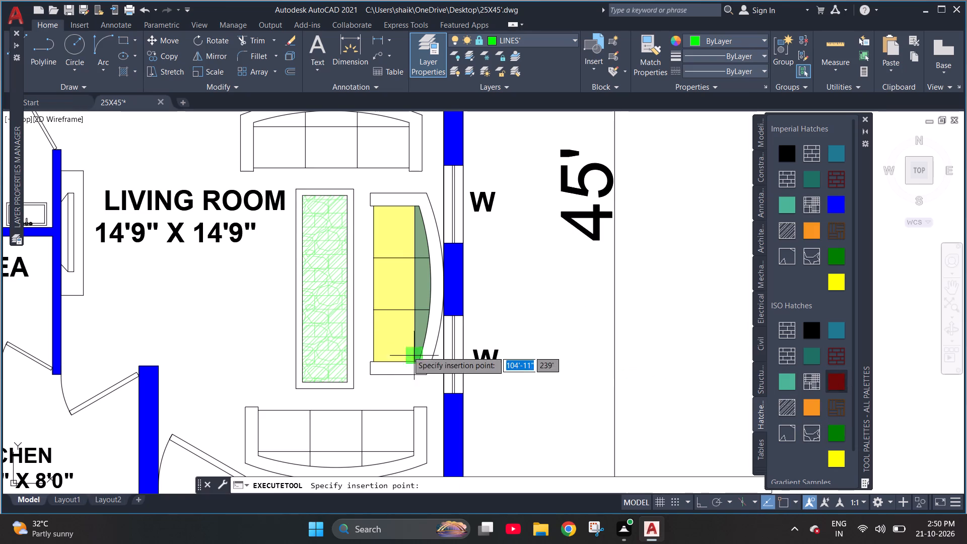
pyautogui.click(349, 314)
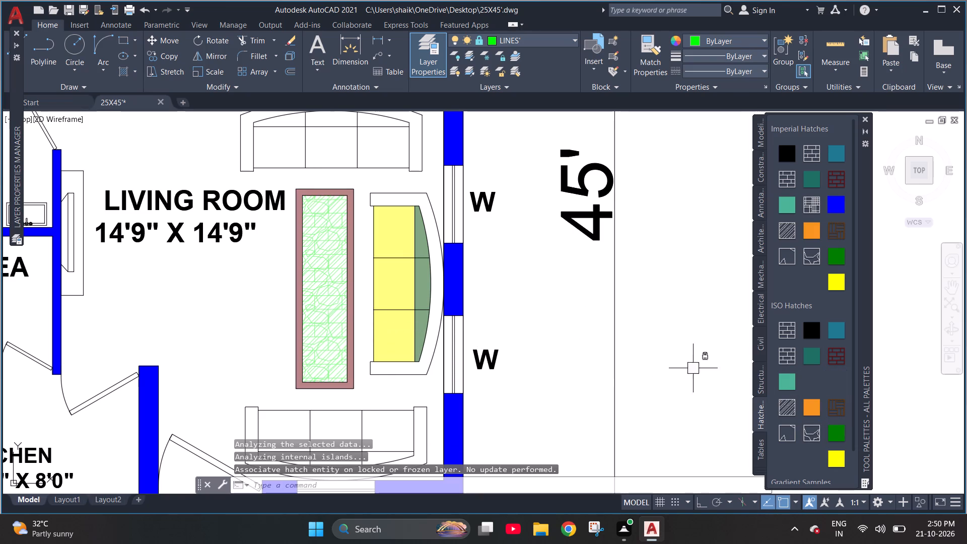
pyautogui.click(840, 382)
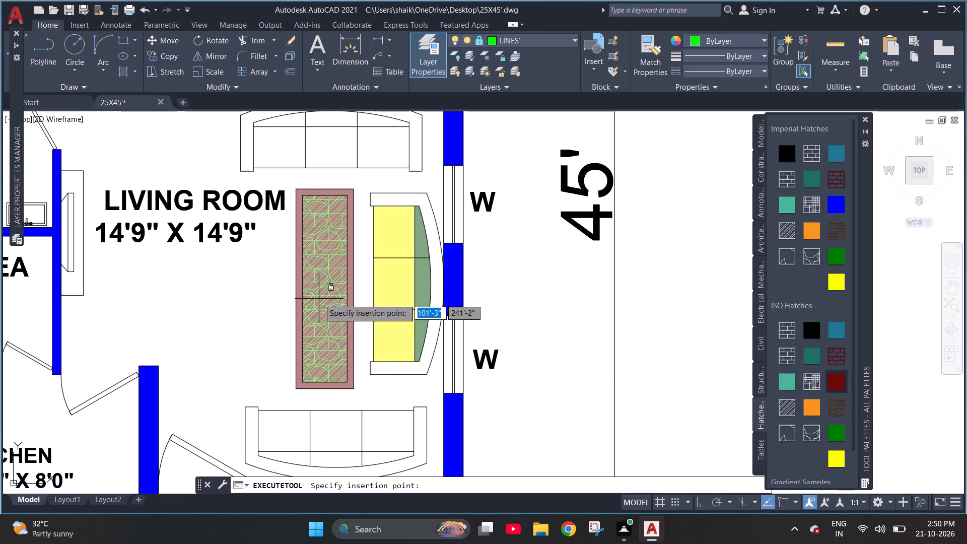
pyautogui.click(319, 299)
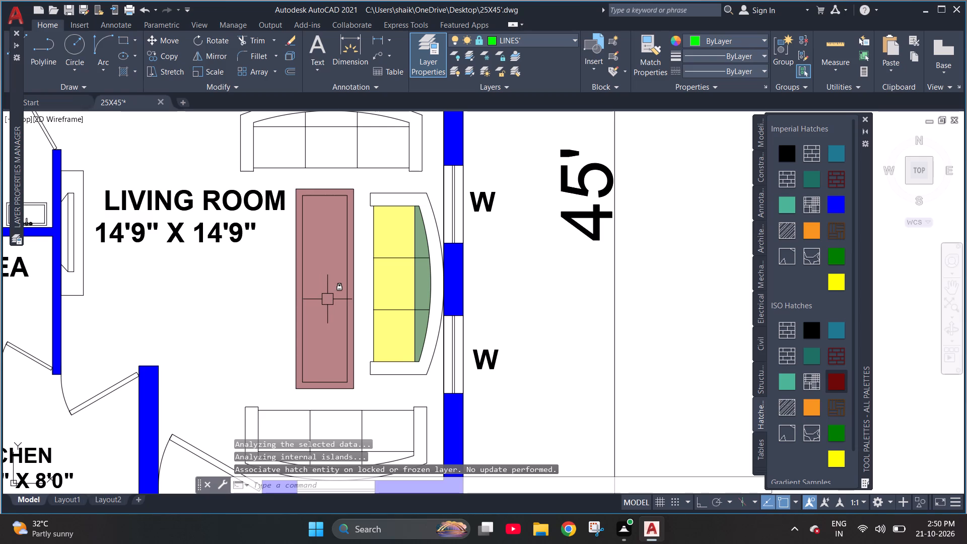
# Hatch the window-wall sofa's middle backrest section with the brown wood pattern and its outer frame with the imperial brick pattern.
pyautogui.scroll(-1, 327, 299)
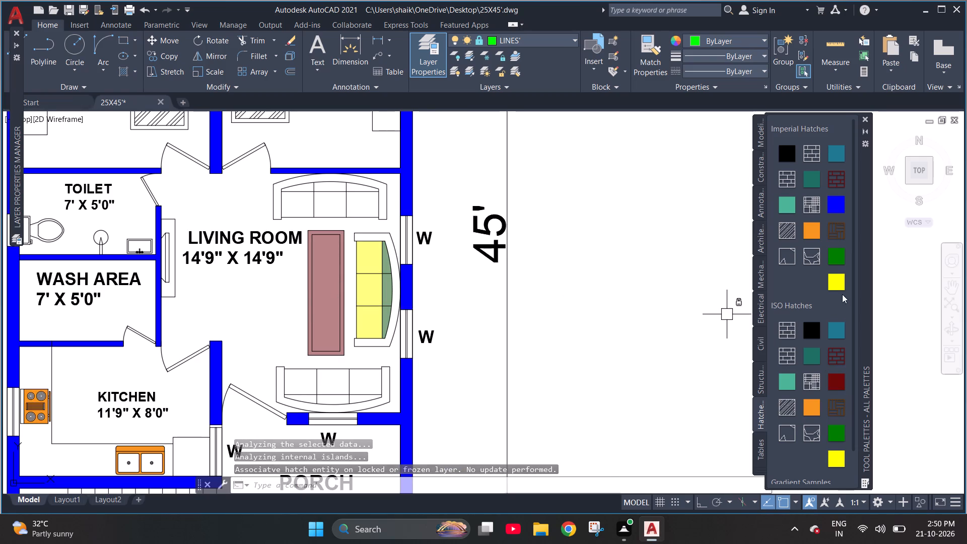
pyautogui.click(836, 232)
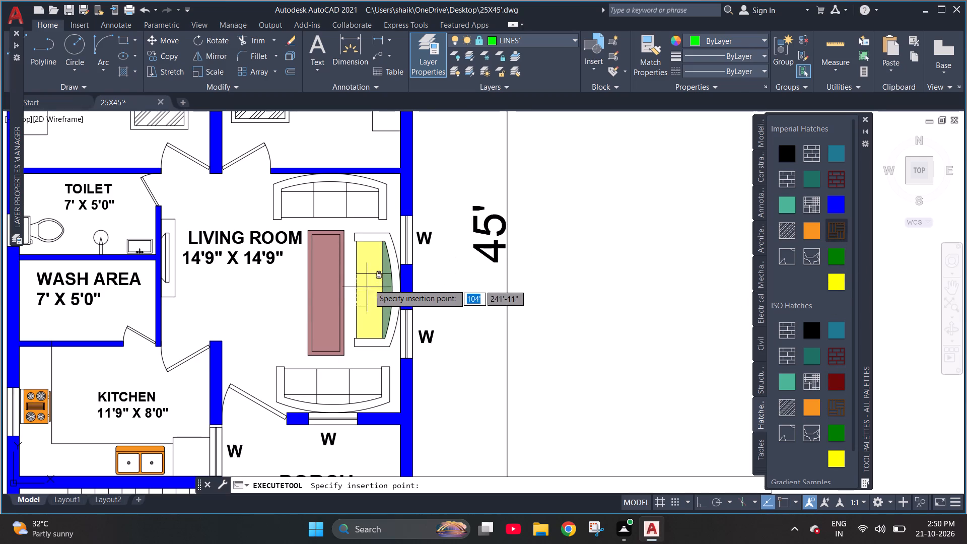
pyautogui.click(390, 279)
pyautogui.click(394, 276)
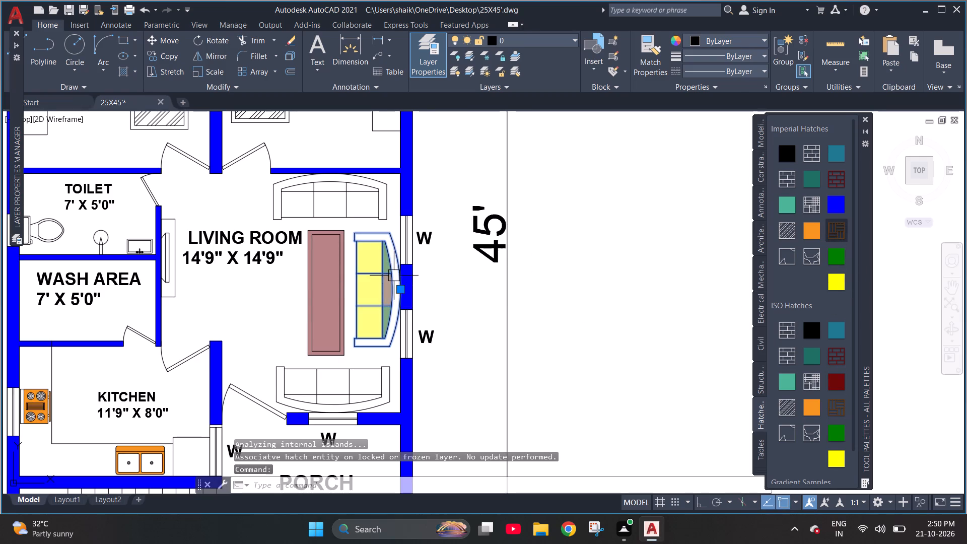
pyautogui.click(791, 183)
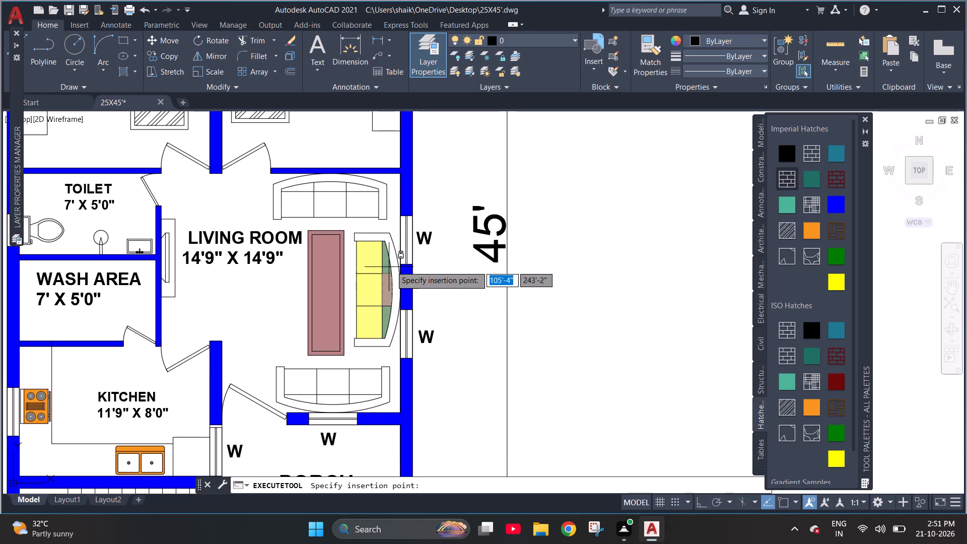
pyautogui.click(392, 264)
# Fill the outer frame and arms of the living room's upper sofa with the solid green hatch.
pyautogui.scroll(-2, 415, 396)
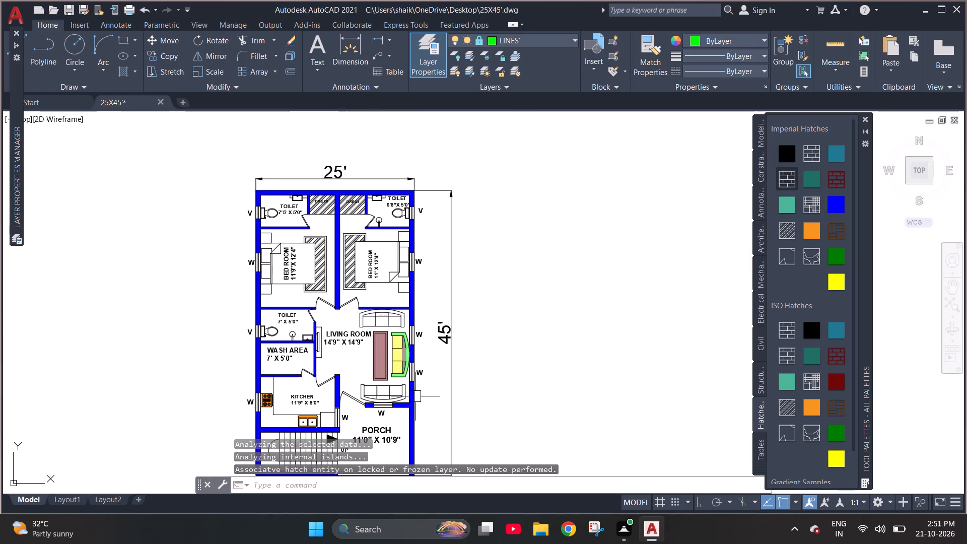
pyautogui.scroll(2, 372, 308)
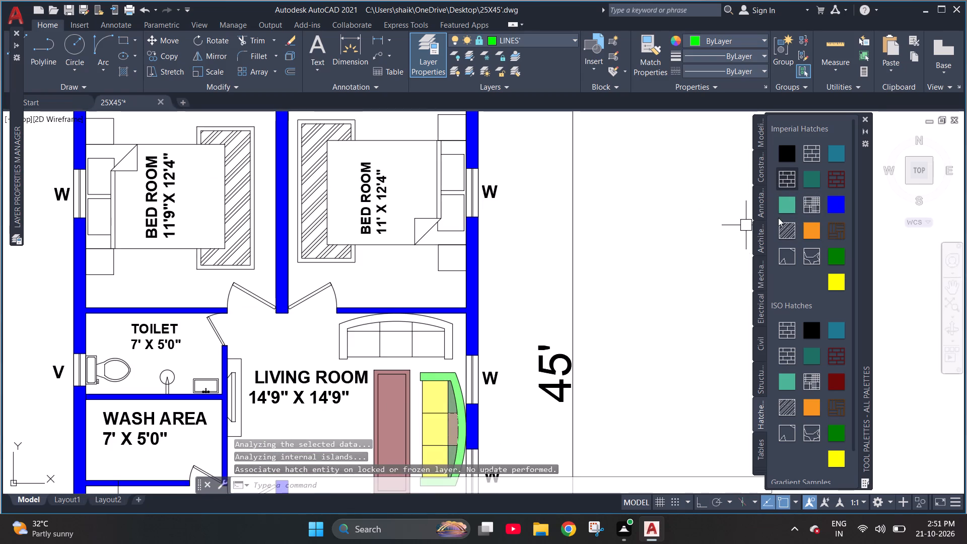
pyautogui.click(837, 255)
pyautogui.scroll(1, 411, 320)
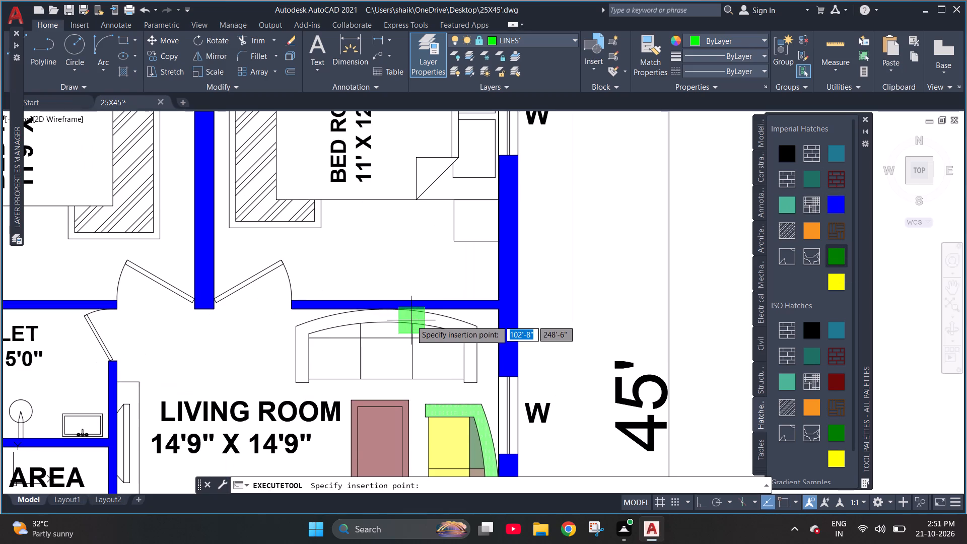
pyautogui.click(421, 315)
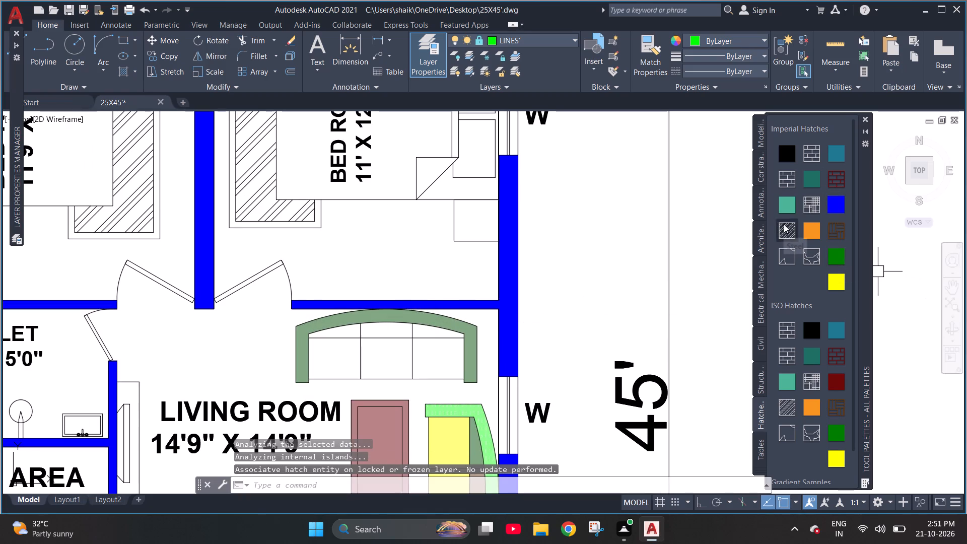
# Fill the three seats and three backrest sections of the living room's upper sofa with the solid mint green hatch.
pyautogui.click(786, 209)
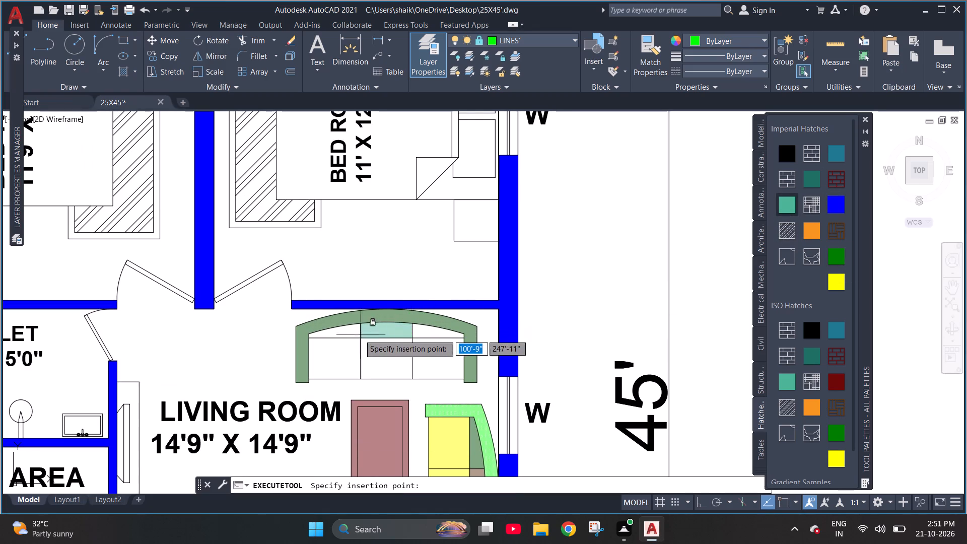
pyautogui.click(350, 329)
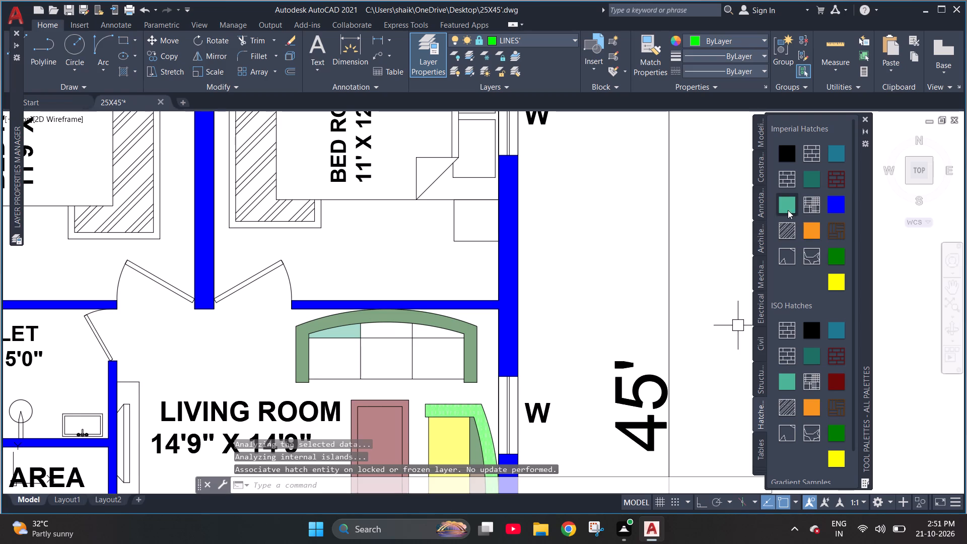
pyautogui.click(787, 210)
pyautogui.click(328, 379)
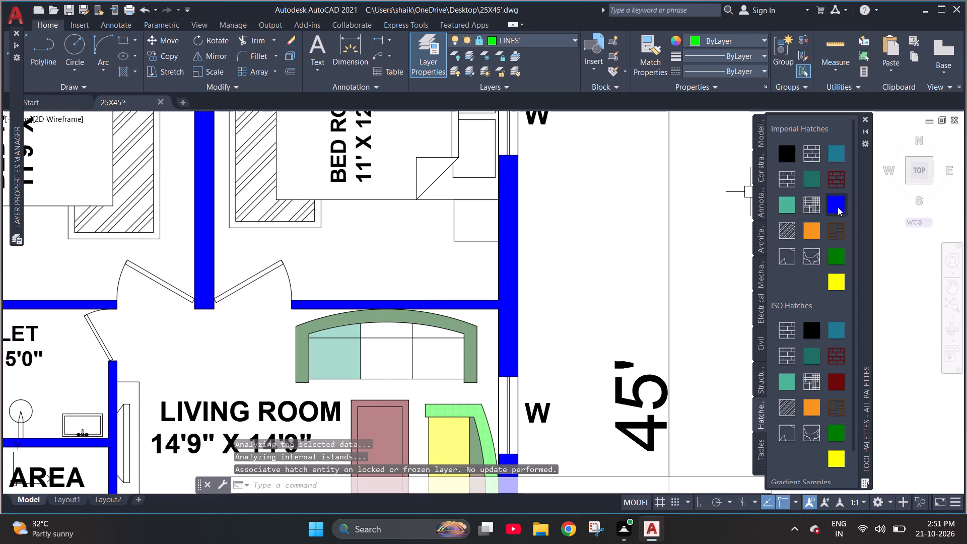
pyautogui.click(782, 203)
pyautogui.click(395, 360)
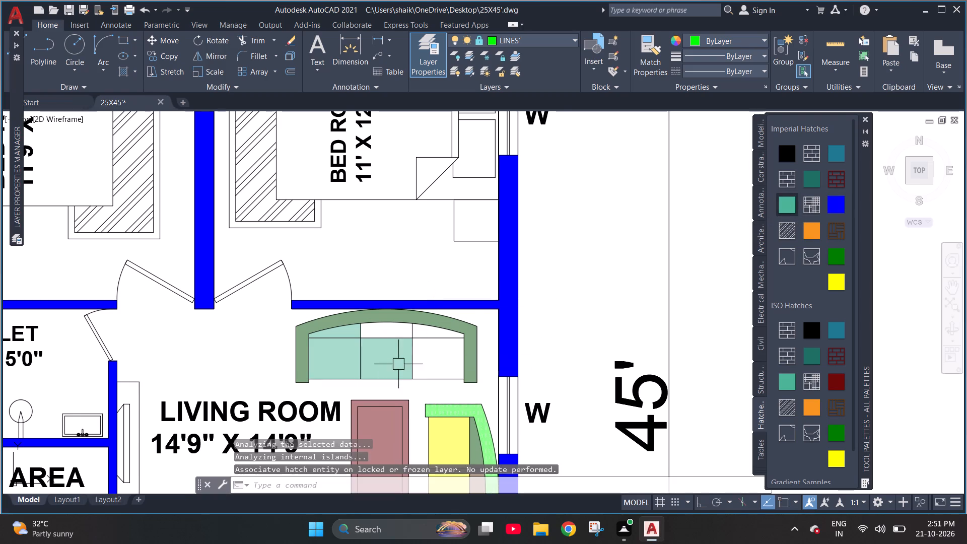
pyautogui.click(782, 208)
pyautogui.click(447, 352)
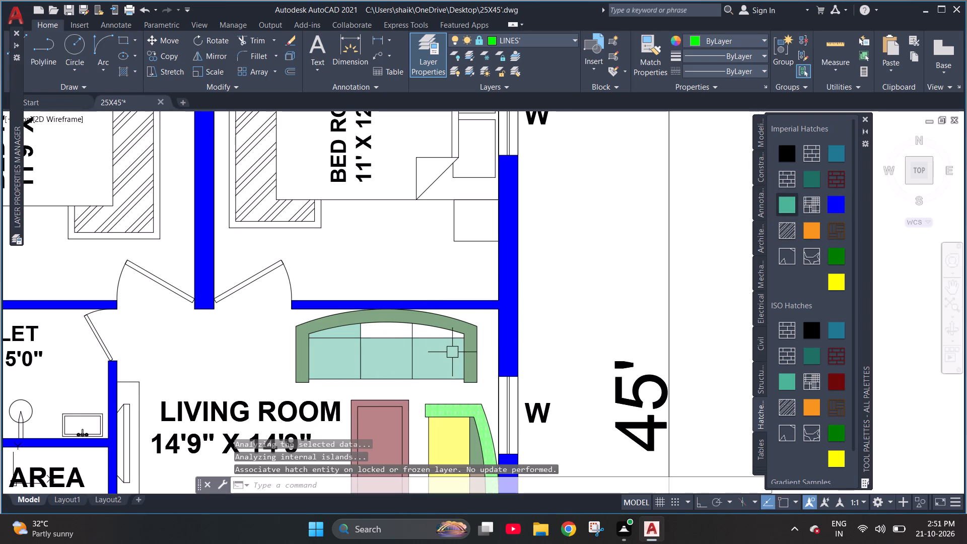
pyautogui.click(782, 201)
pyautogui.click(390, 334)
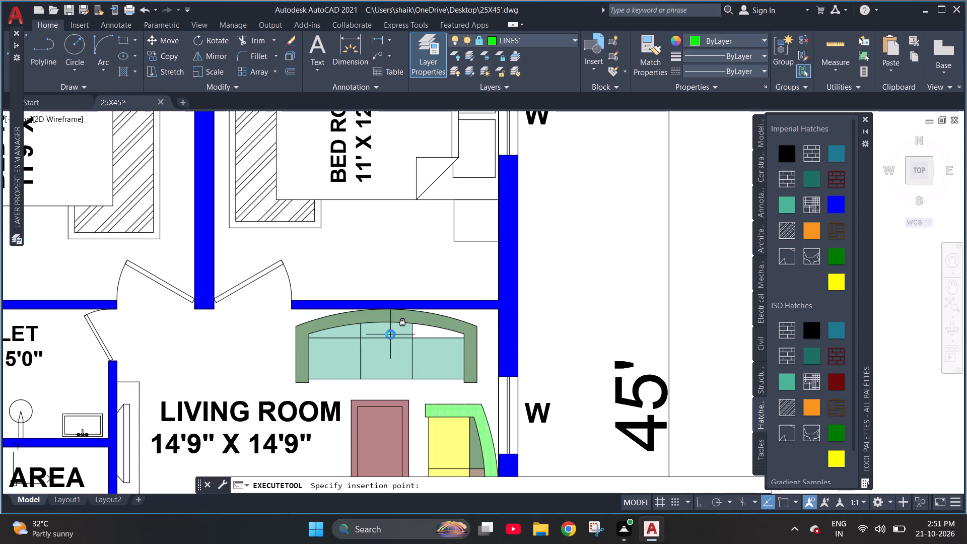
pyautogui.click(787, 209)
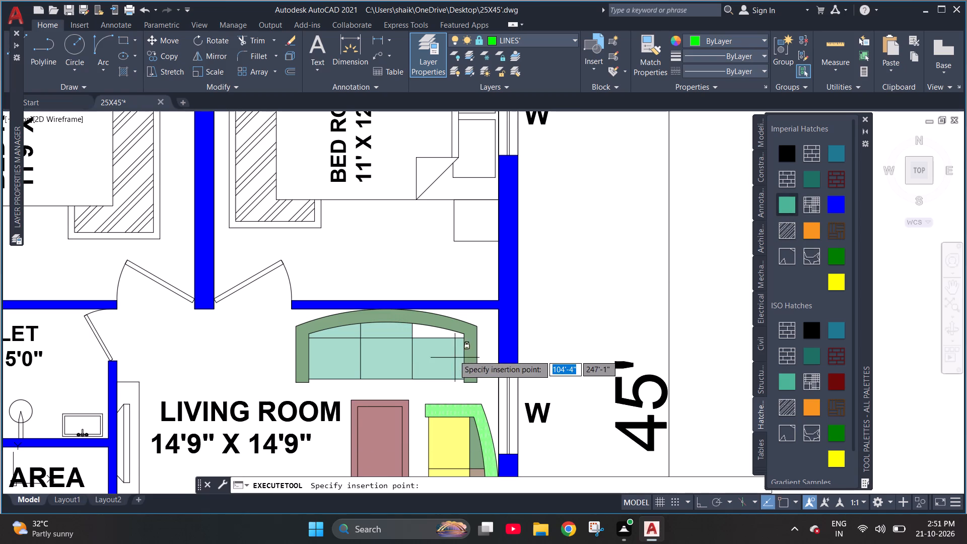
pyautogui.click(434, 332)
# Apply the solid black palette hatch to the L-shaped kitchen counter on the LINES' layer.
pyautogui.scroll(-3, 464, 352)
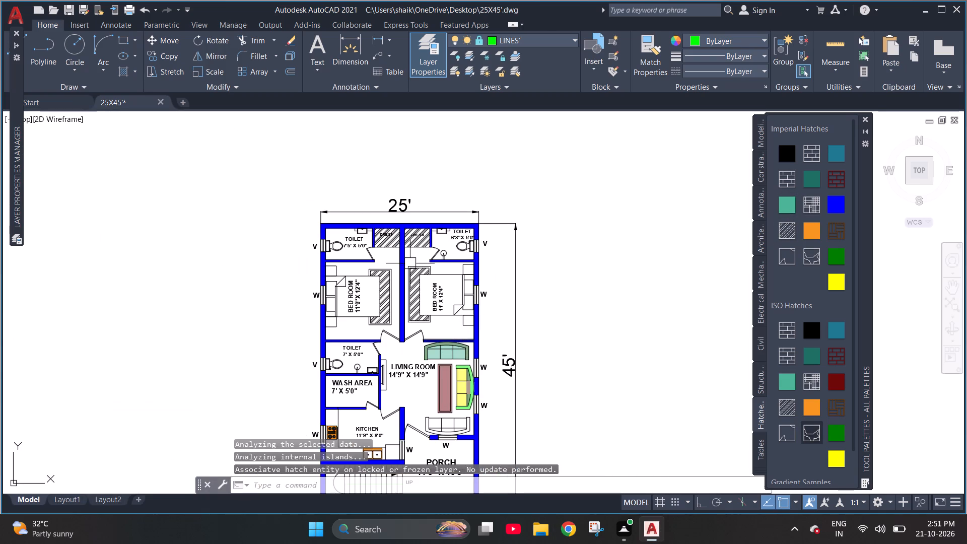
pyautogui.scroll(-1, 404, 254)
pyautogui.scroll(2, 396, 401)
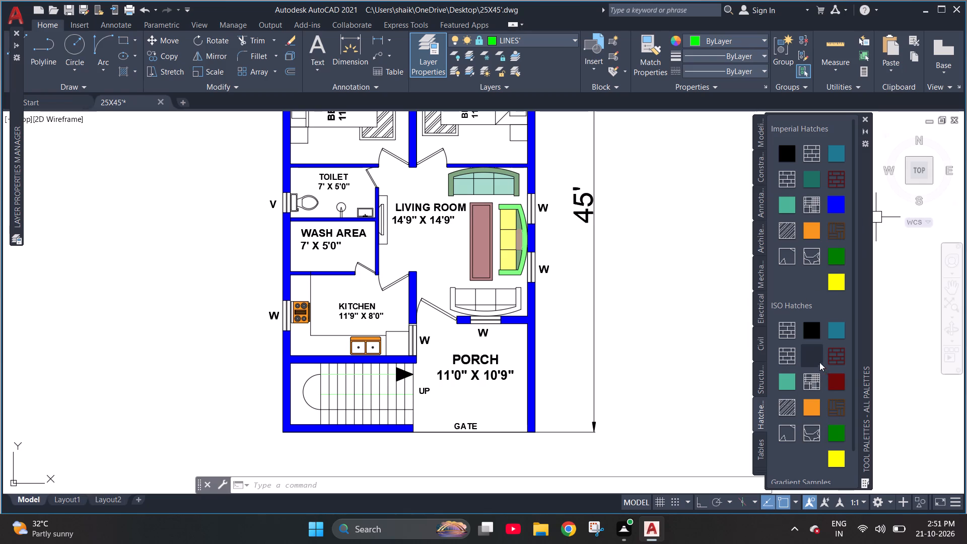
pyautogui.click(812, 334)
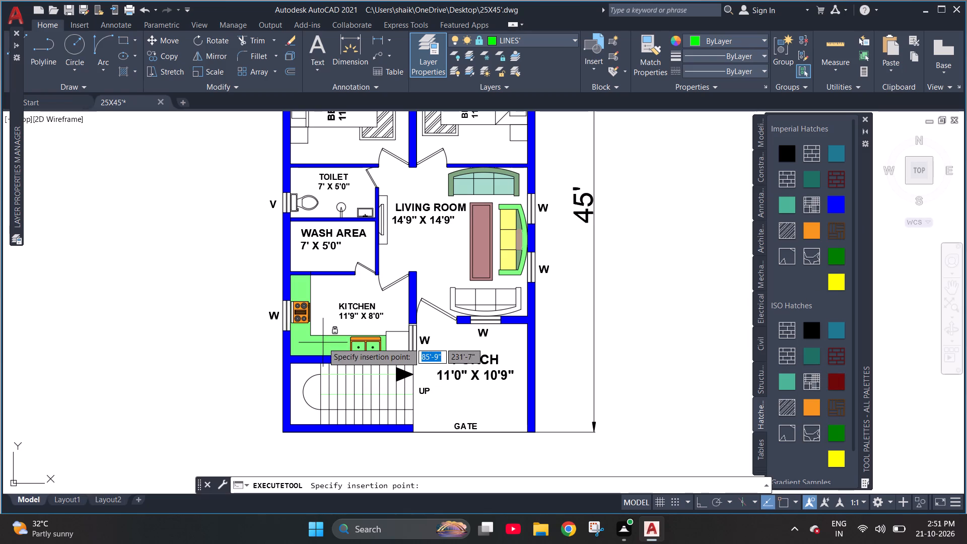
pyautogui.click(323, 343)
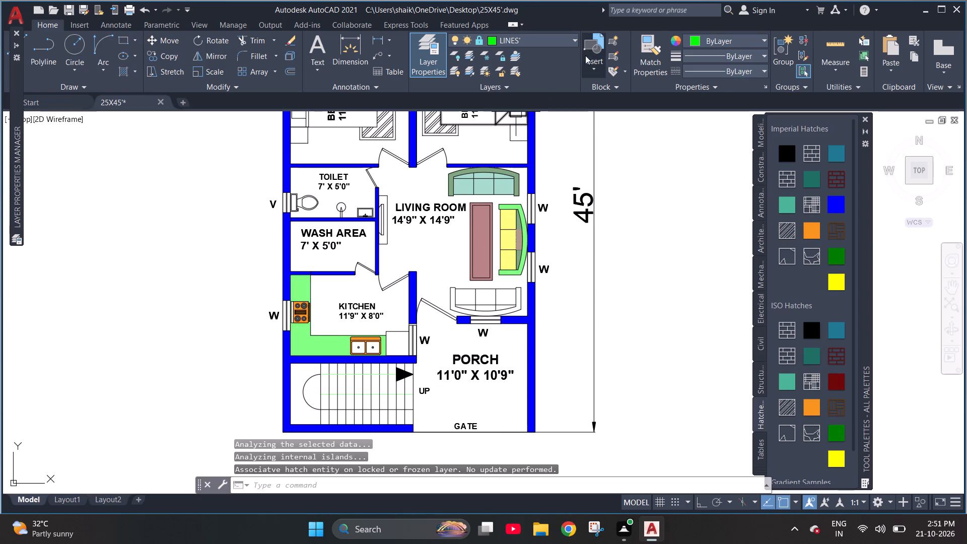
# Make layer 0 current and fill the L-shaped kitchen counter with the solid black hatch.
pyautogui.click(566, 32)
pyautogui.click(562, 43)
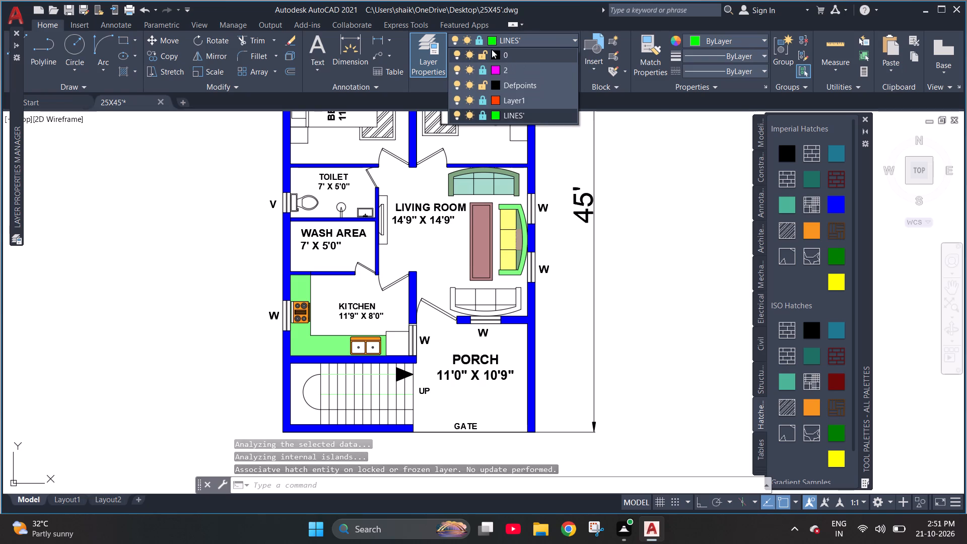
pyautogui.click(492, 49)
pyautogui.click(809, 327)
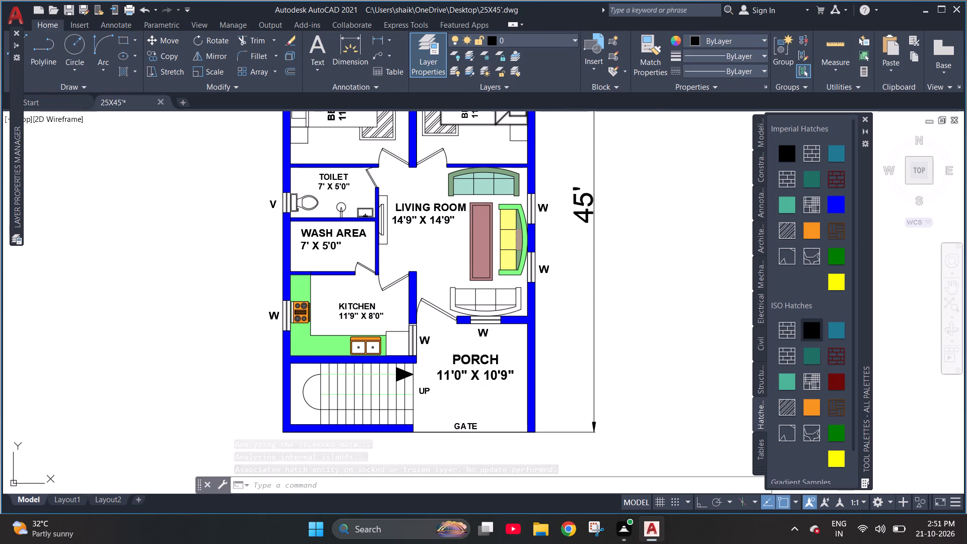
pyautogui.click(311, 347)
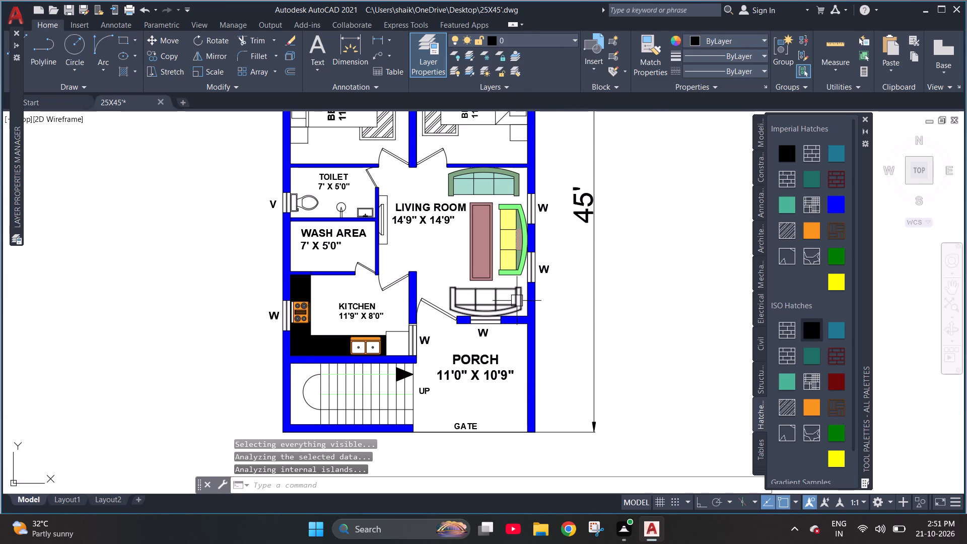
# Fill the living room's lower sofa with solid black hatch on its three seats, outer frame and right-hand backrest section.
pyautogui.scroll(-1, 508, 357)
pyautogui.scroll(1, 499, 331)
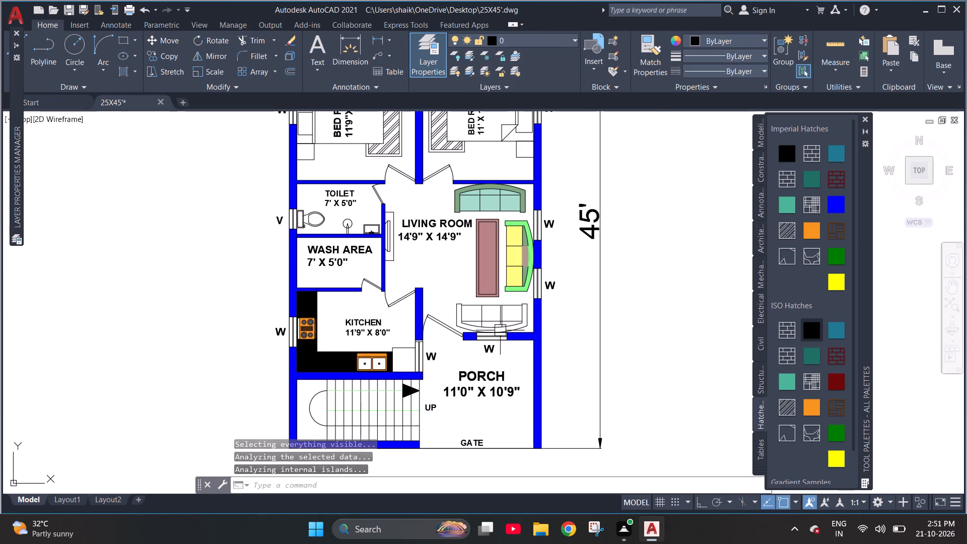
pyautogui.click(812, 332)
pyautogui.click(512, 320)
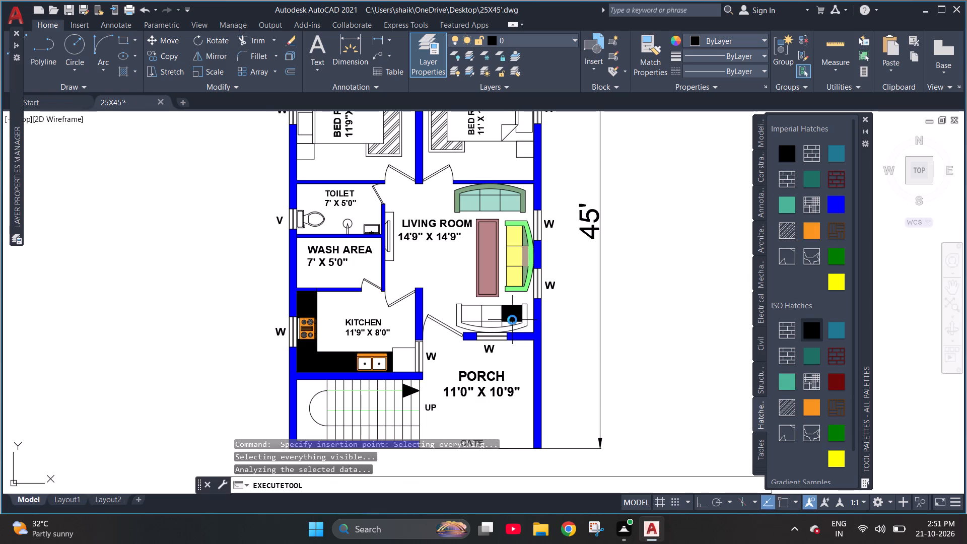
pyautogui.click(815, 331)
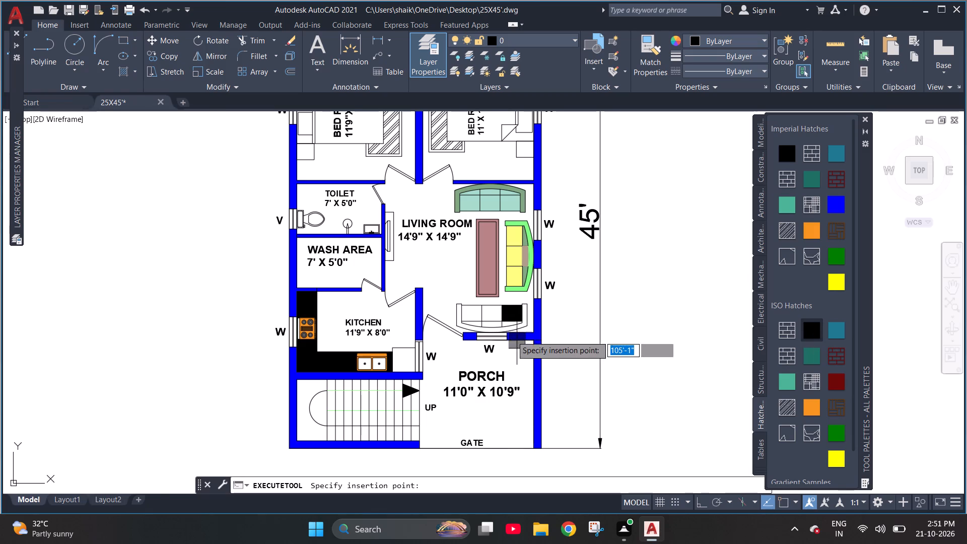
pyautogui.scroll(3, 504, 329)
pyautogui.click(504, 329)
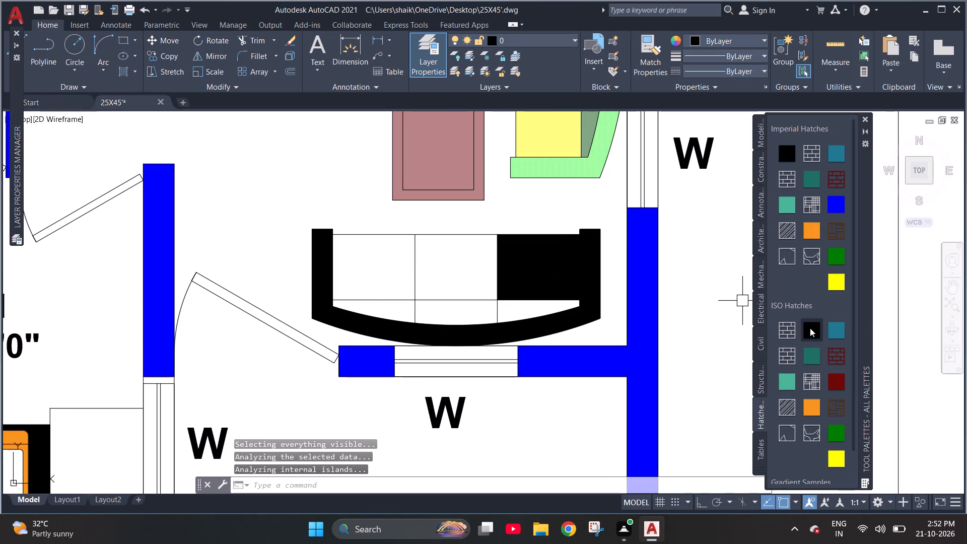
pyautogui.click(810, 328)
pyautogui.click(376, 262)
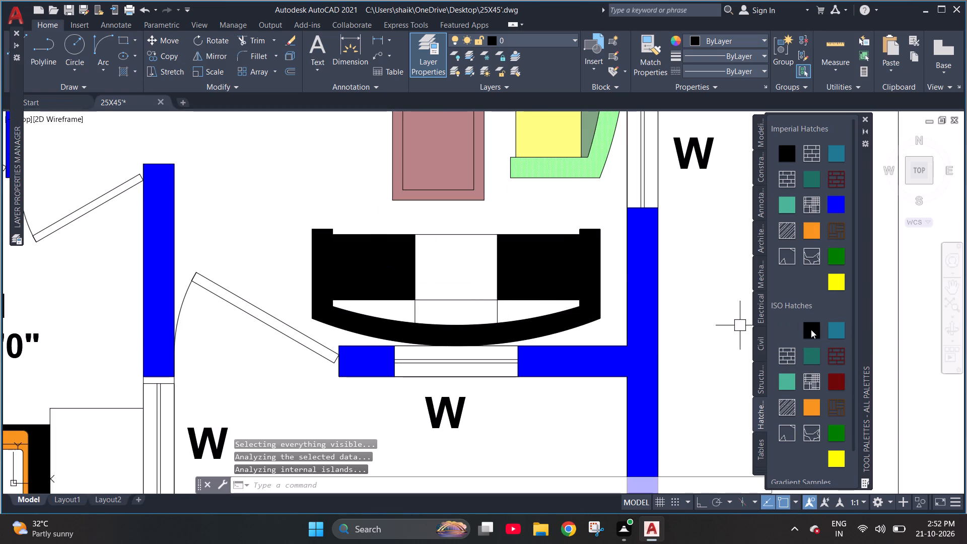
pyautogui.click(814, 331)
pyautogui.click(449, 256)
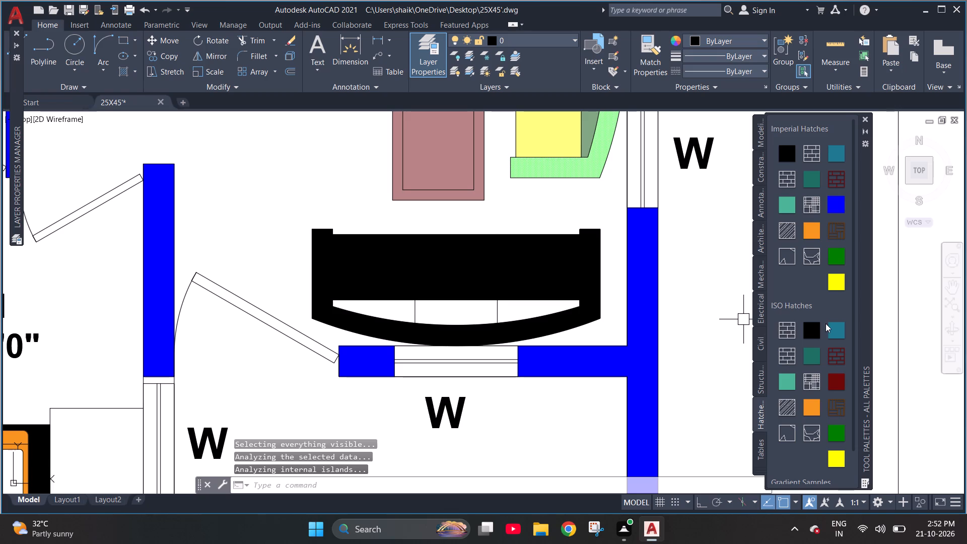
pyautogui.click(819, 331)
pyautogui.click(549, 309)
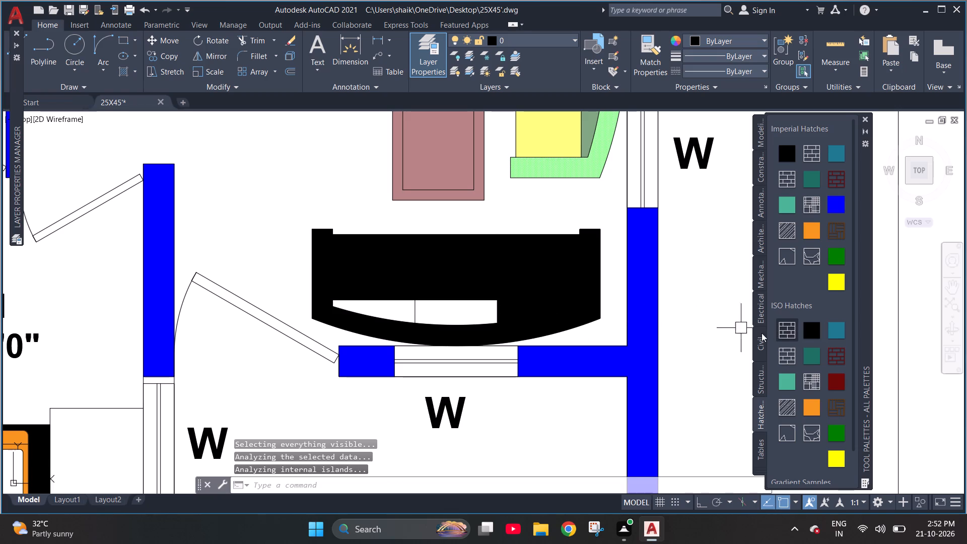
# Fill the lower sofa's middle and left-hand backrest sections with the solid yellow hatch.
pyautogui.click(838, 280)
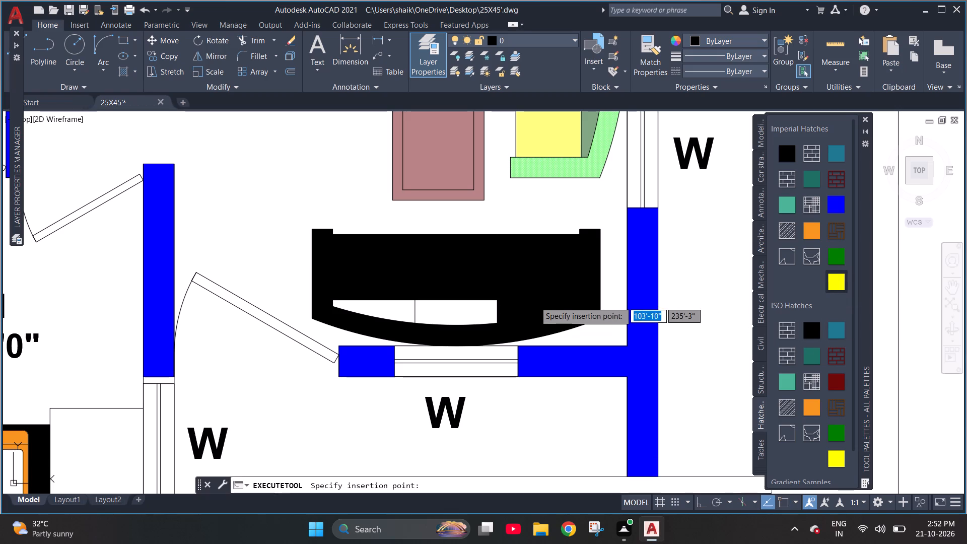
pyautogui.click(534, 300)
pyautogui.click(478, 302)
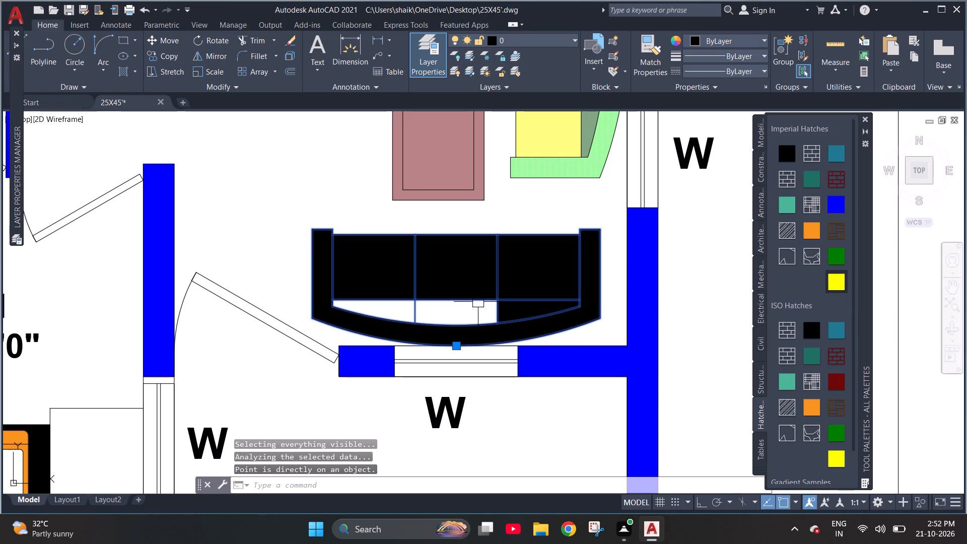
pyautogui.moveTo(840, 280); pyautogui.dragTo(826, 285)
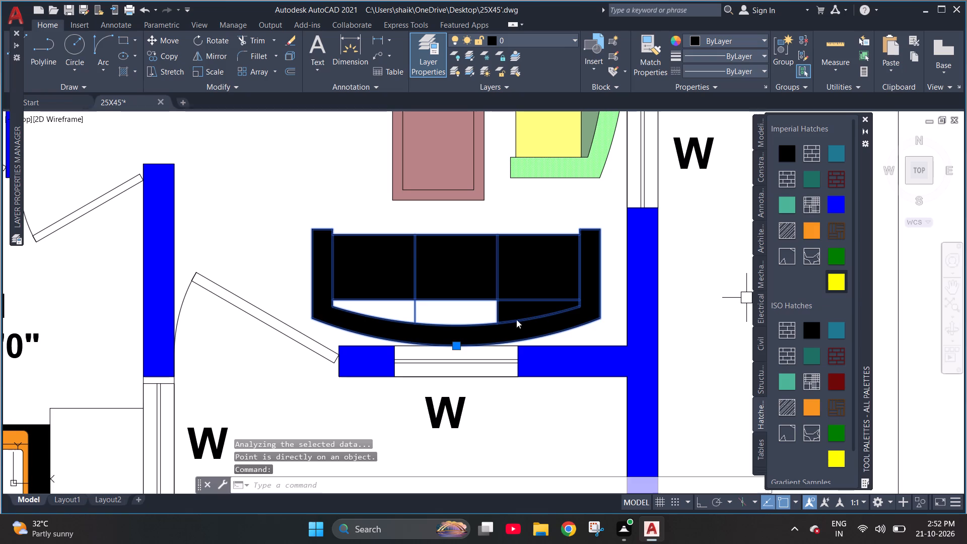
pyautogui.click(481, 311)
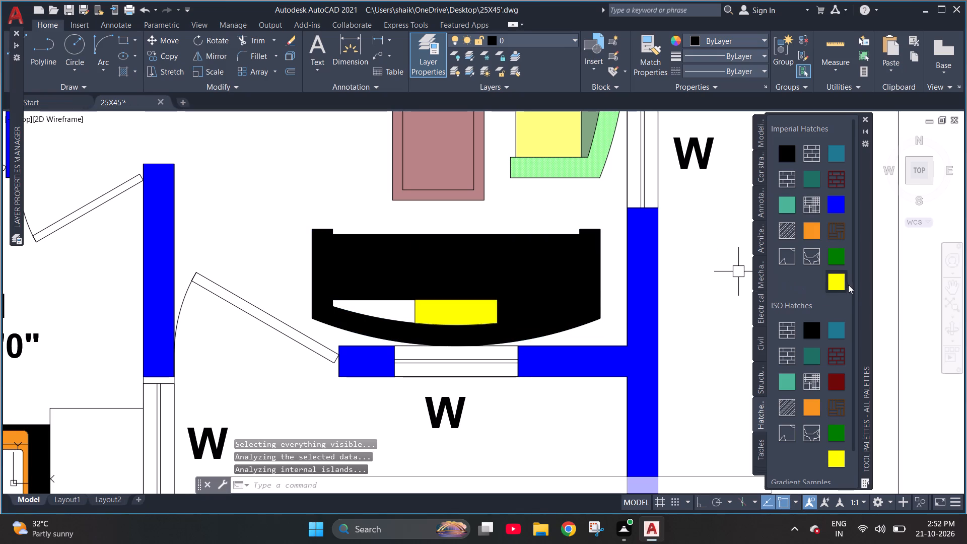
pyautogui.click(840, 282)
pyautogui.click(370, 304)
# Fill the inner bowl of the WC in the 7' x 5'0" toilet with the solid yellow hatch.
pyautogui.scroll(-3, 436, 336)
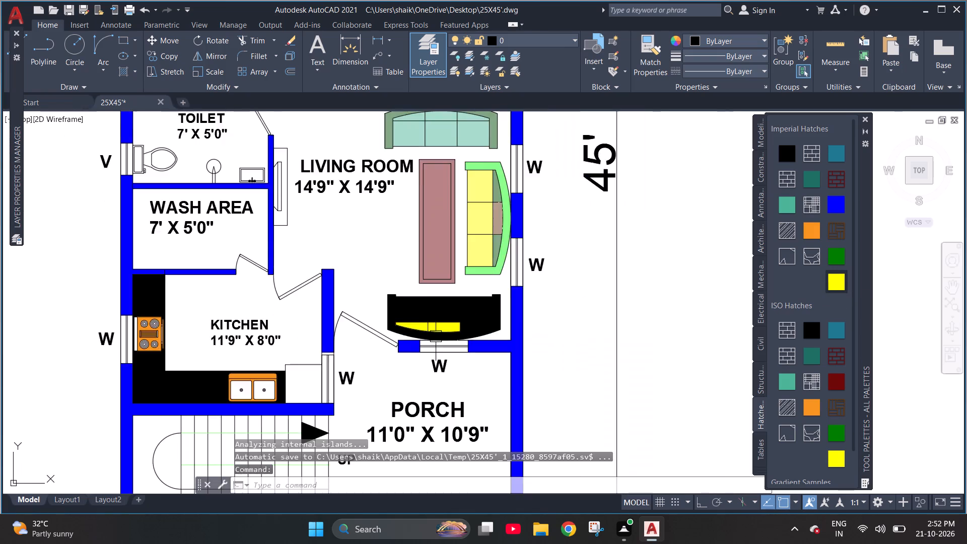
pyautogui.scroll(3, 243, 206)
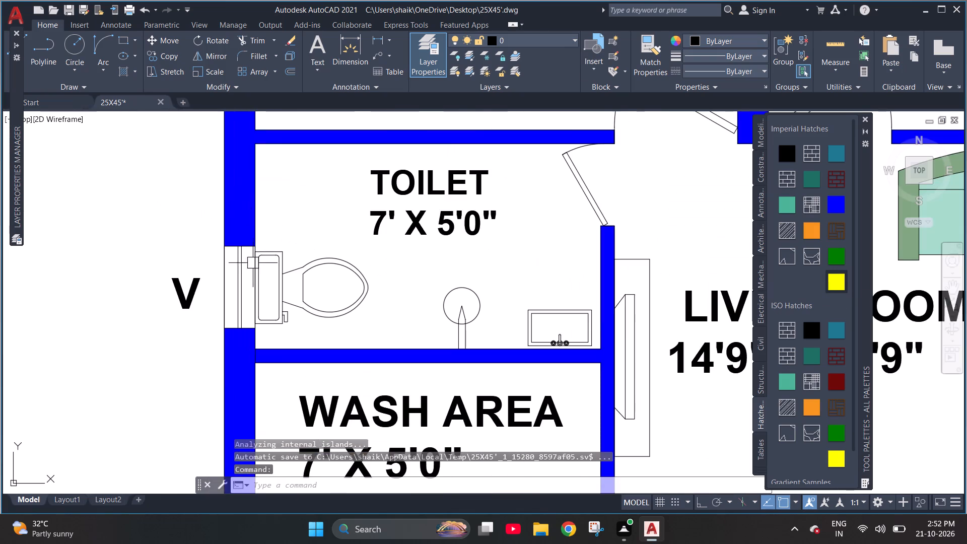
pyautogui.scroll(1, 253, 274)
pyautogui.click(839, 276)
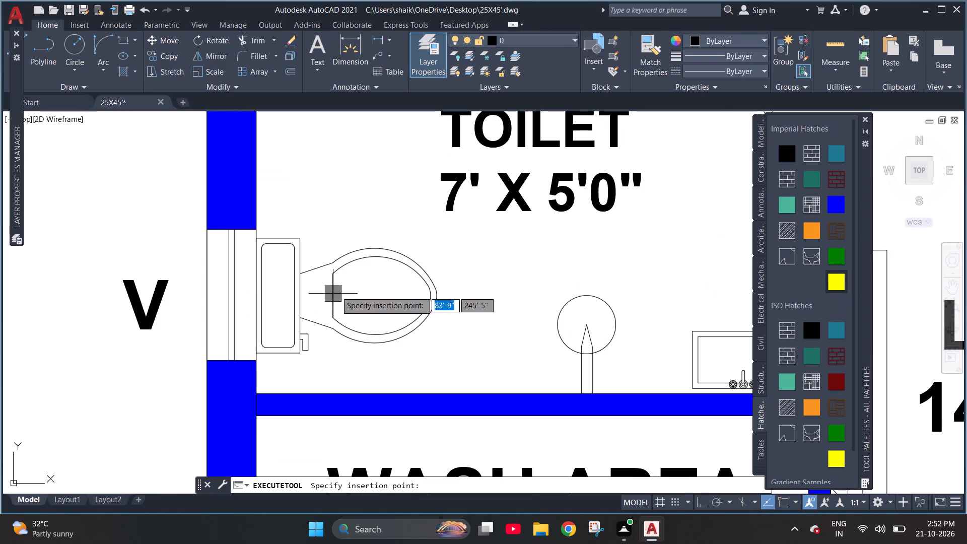
pyautogui.click(357, 288)
# Fill the round shower head in the 7' x 5'0" toilet with solid yellow hatch and its stem with solid black.
pyautogui.scroll(-3, 312, 335)
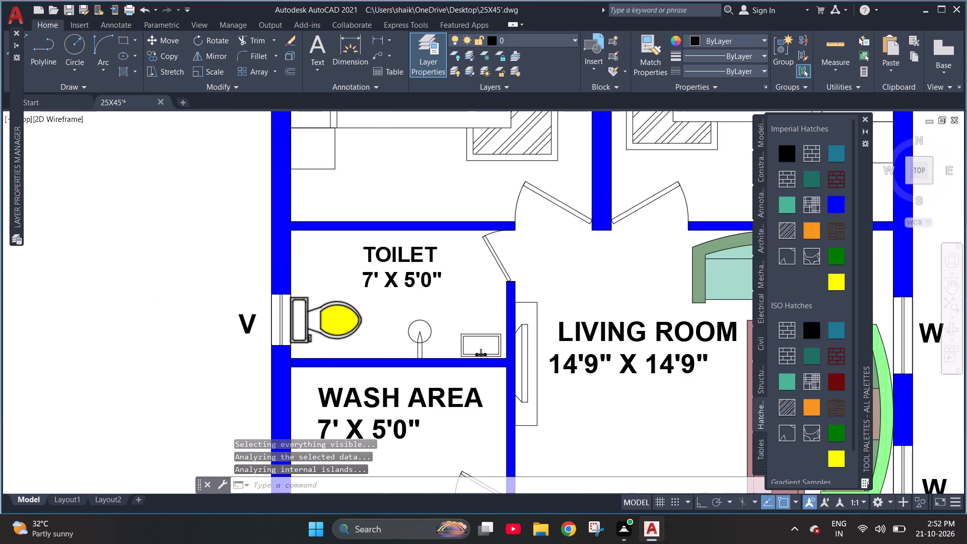
pyautogui.scroll(2, 297, 337)
pyautogui.moveTo(831, 279); pyautogui.dragTo(825, 281)
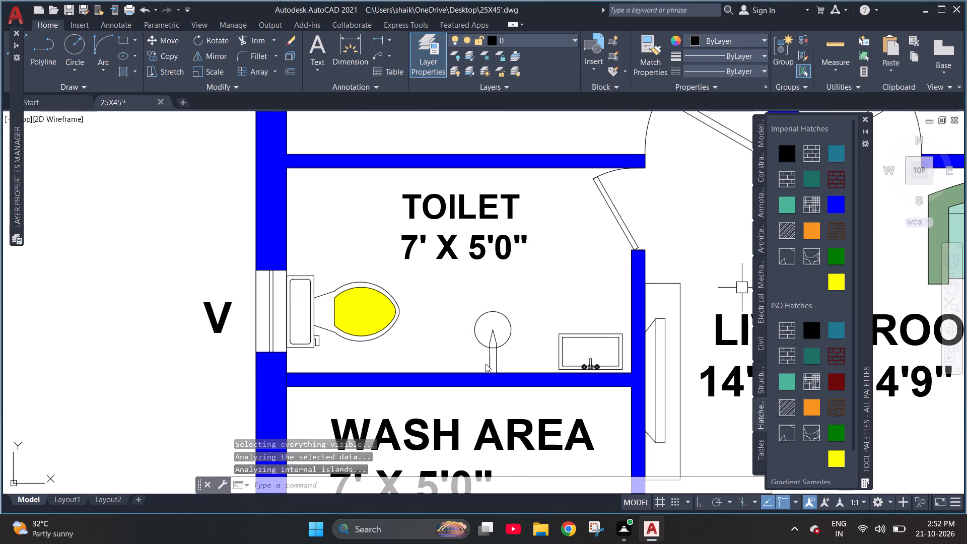
pyautogui.click(502, 329)
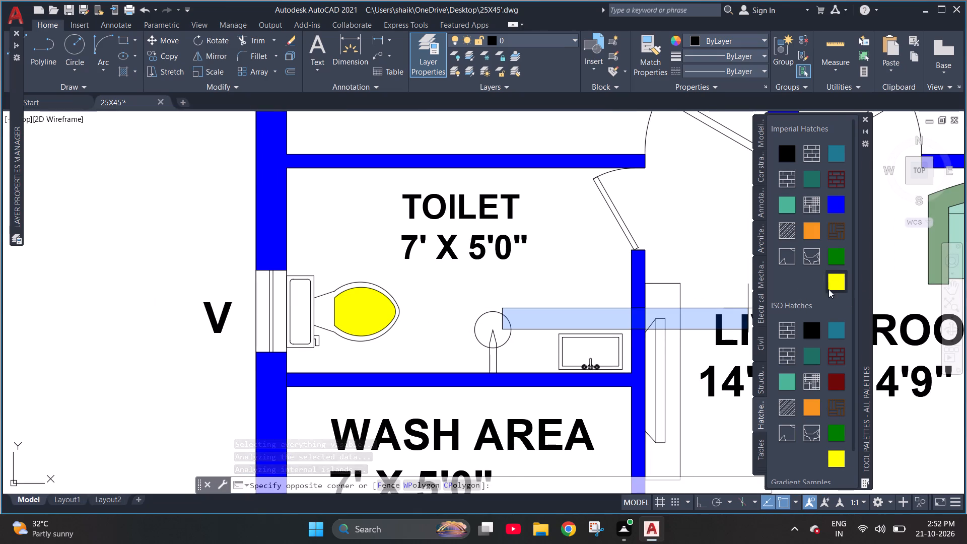
pyautogui.click(518, 283)
pyautogui.click(832, 283)
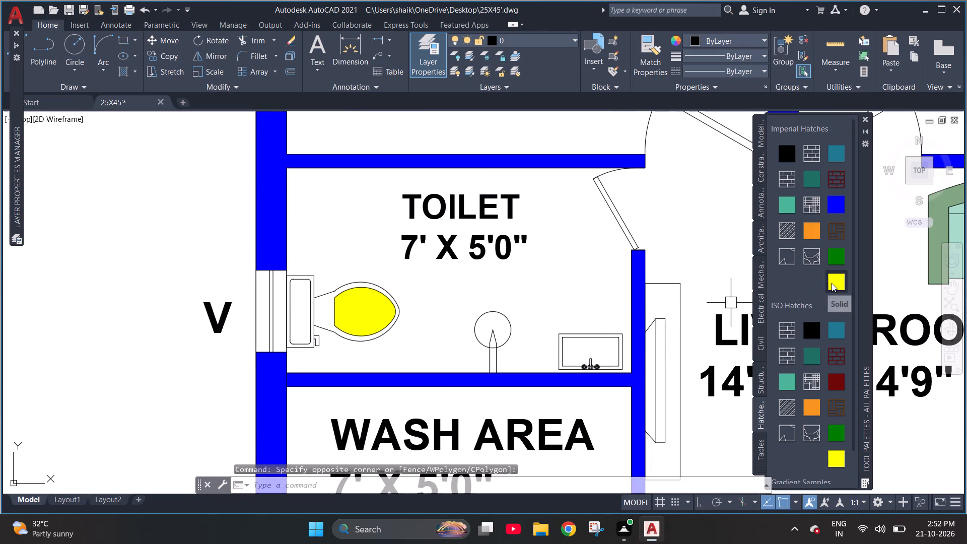
pyautogui.click(488, 328)
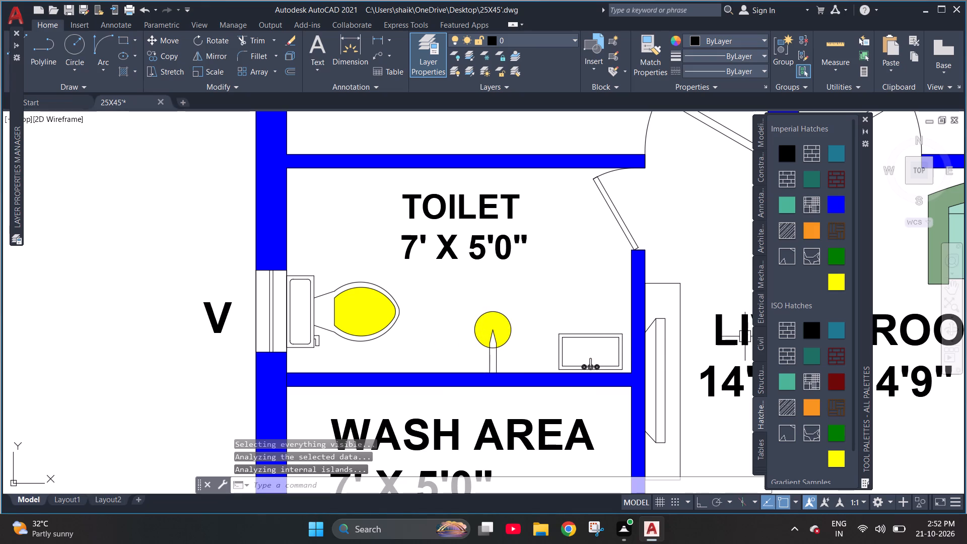
pyautogui.click(807, 332)
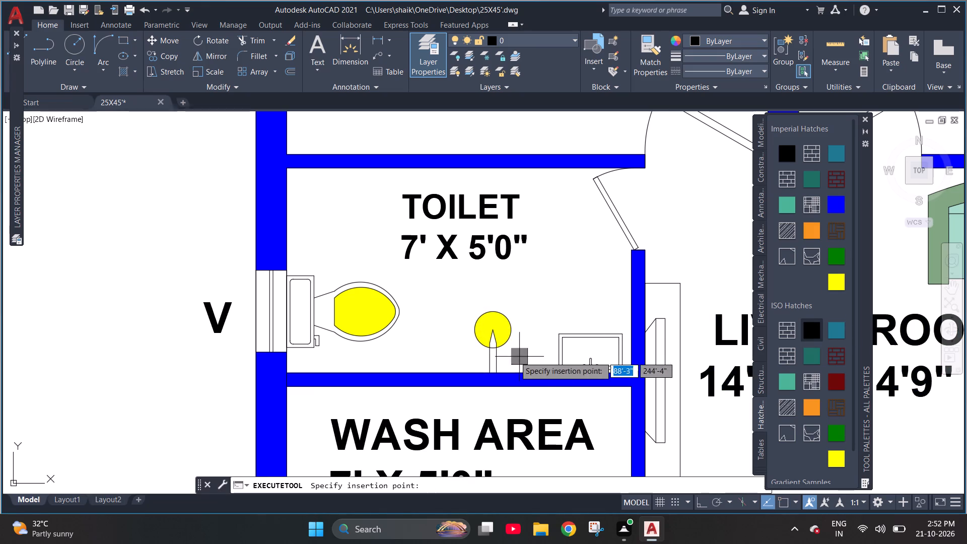
pyautogui.click(494, 365)
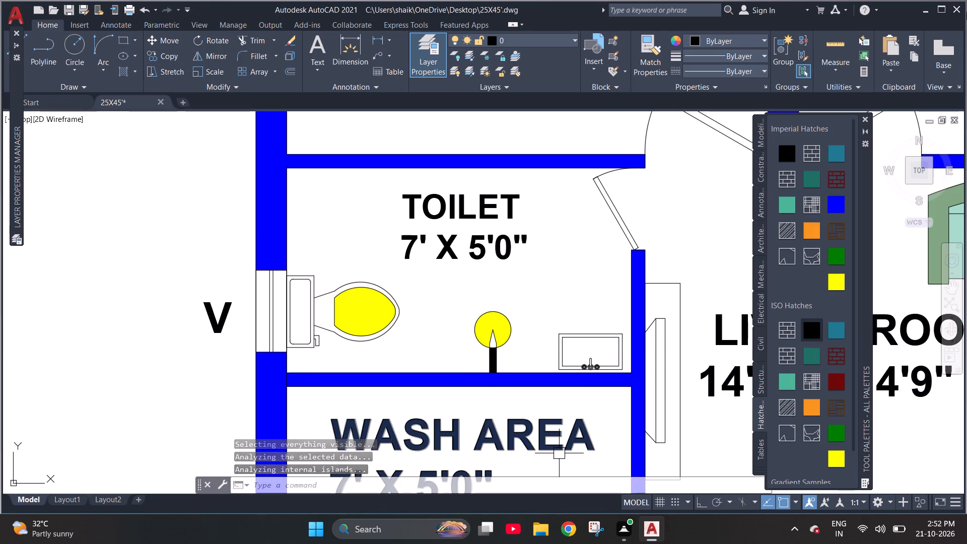
# Fill the pointed tip of the shower stem in the 7' x 5'0" toilet with the solid black hatch.
pyautogui.click(814, 334)
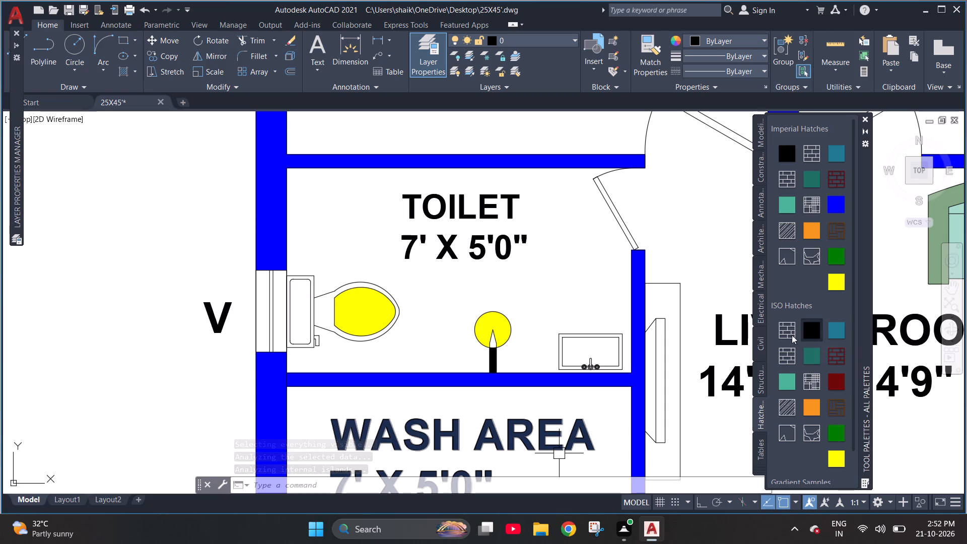
pyautogui.click(492, 341)
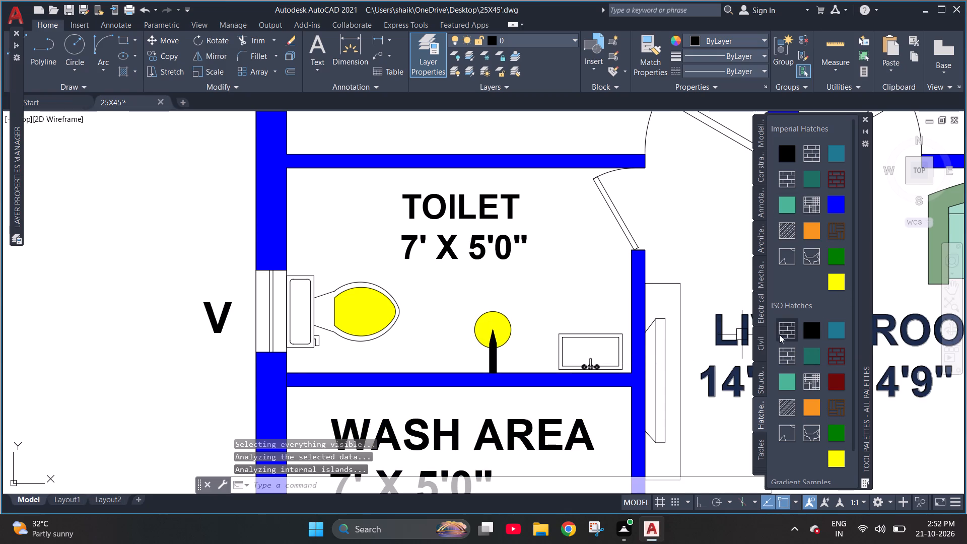
# Fill the rim of the rectangular washbasin in the 7' x 5'0" toilet with the solid dark green hatch.
pyautogui.scroll(2, 836, 334)
pyautogui.click(815, 357)
pyautogui.scroll(2, 584, 336)
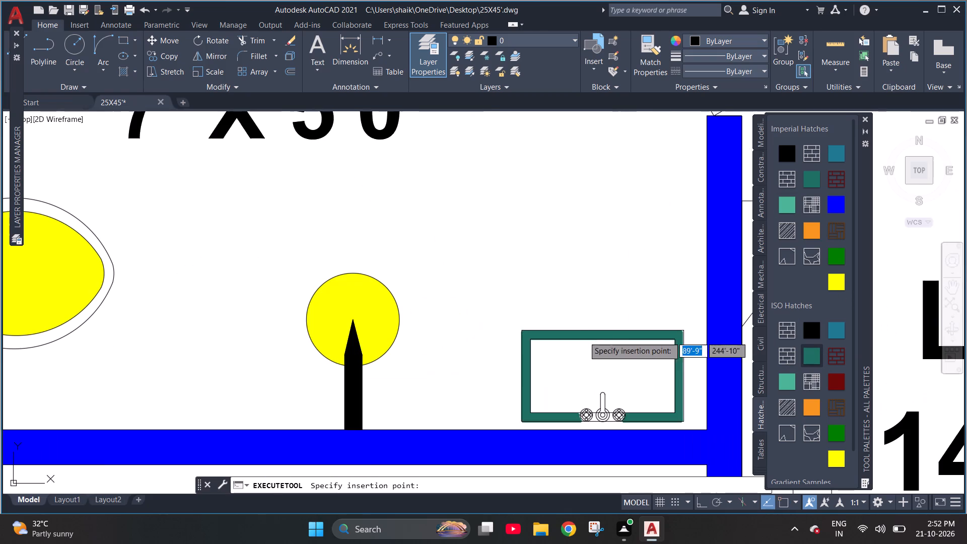
pyautogui.click(561, 335)
pyautogui.scroll(-1, 639, 316)
pyautogui.scroll(-1, 597, 334)
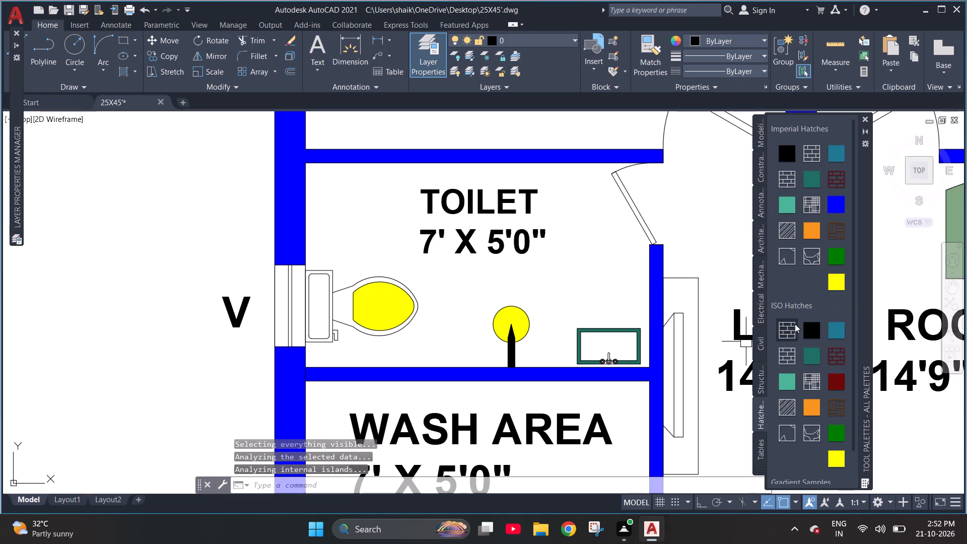
# Fill the WC cistern's inner panel with solid dark red hatch and its outer frame with solid yellow.
pyautogui.click(838, 379)
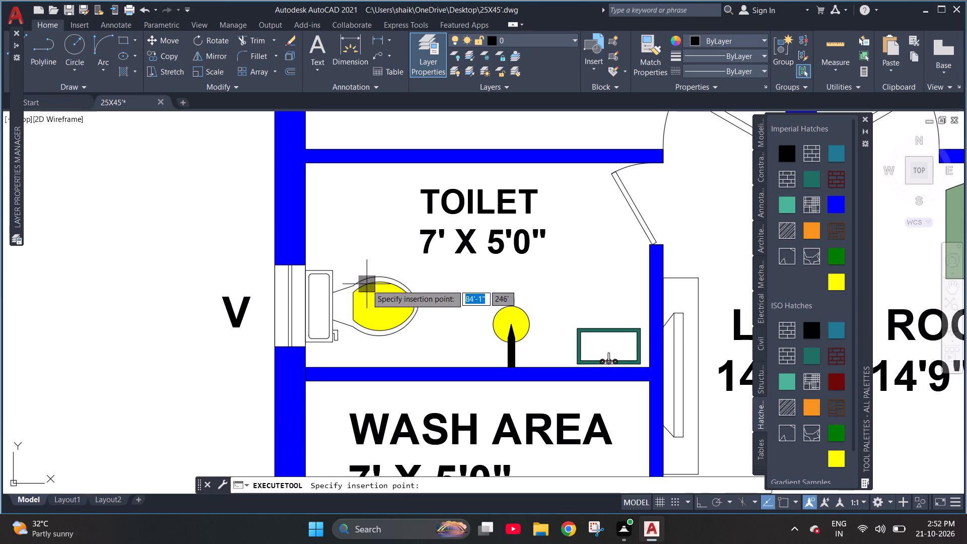
pyautogui.click(315, 314)
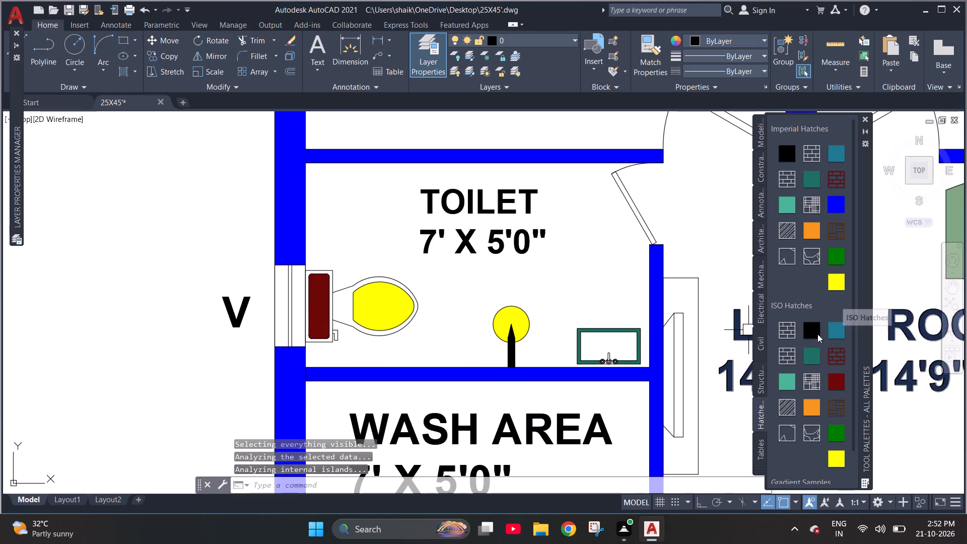
pyautogui.moveTo(838, 286); pyautogui.dragTo(833, 286)
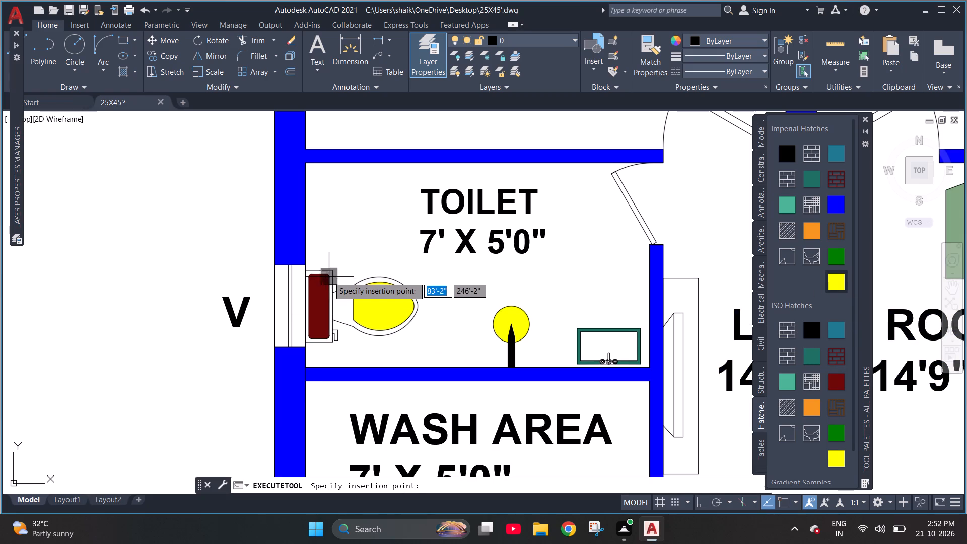
pyautogui.scroll(2, 328, 274)
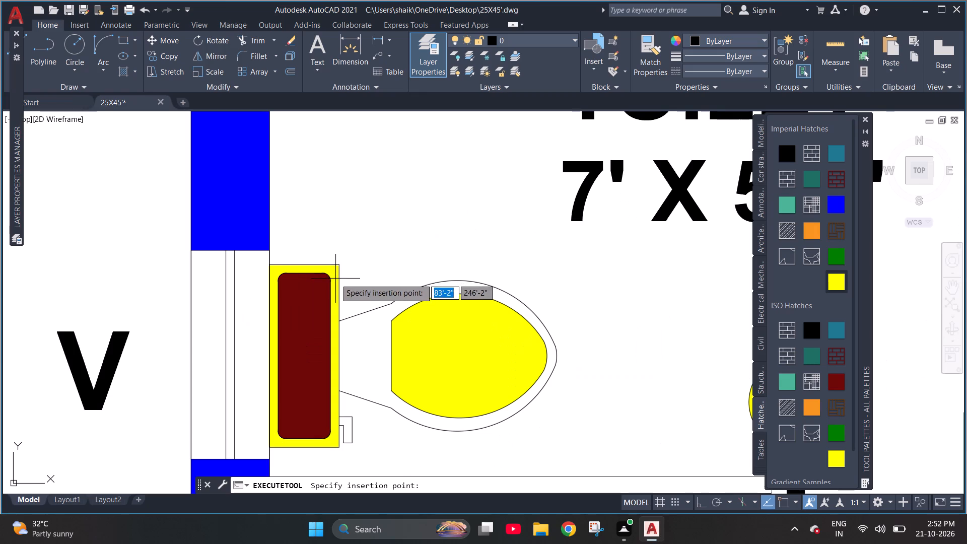
pyautogui.click(335, 279)
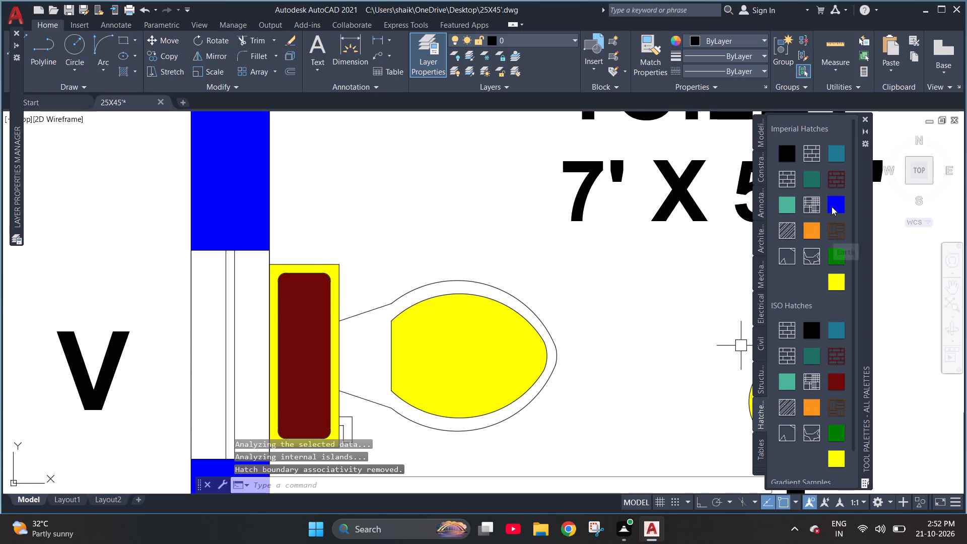
# Fill the WC pan in the 7' x 5'0" toilet with the solid orange hatch.
pyautogui.click(809, 227)
pyautogui.click(345, 339)
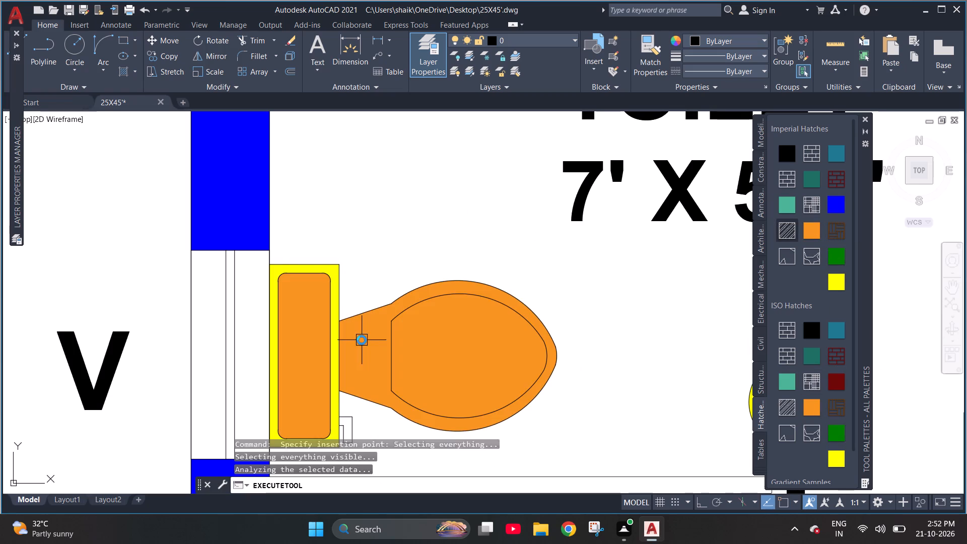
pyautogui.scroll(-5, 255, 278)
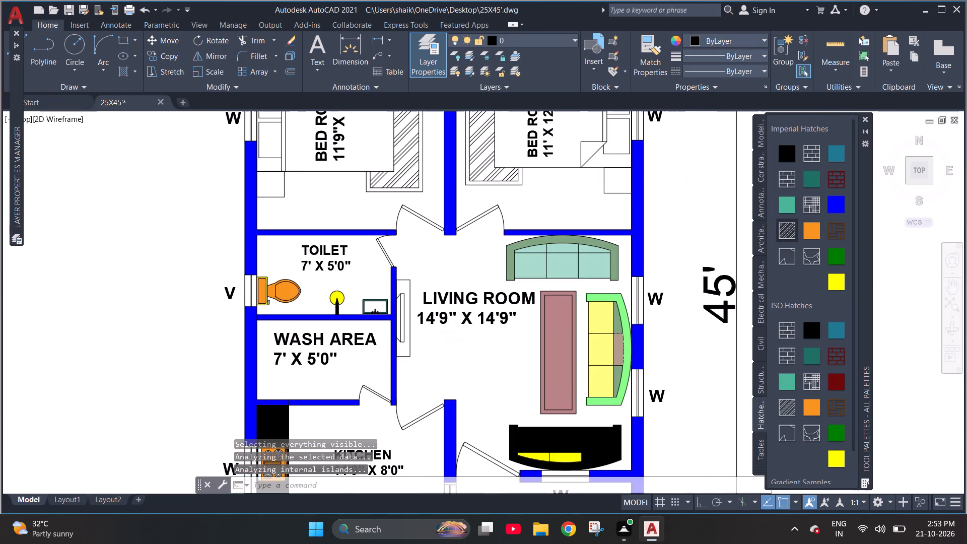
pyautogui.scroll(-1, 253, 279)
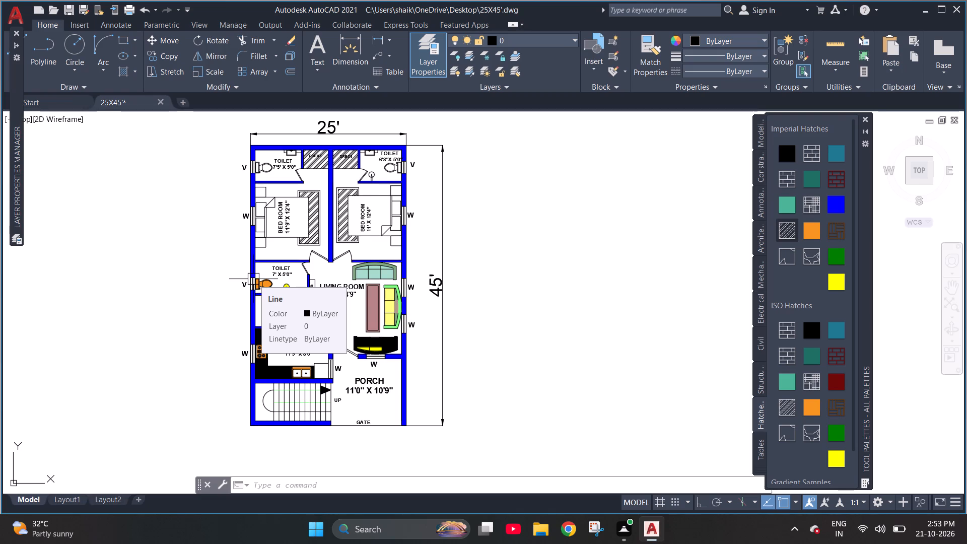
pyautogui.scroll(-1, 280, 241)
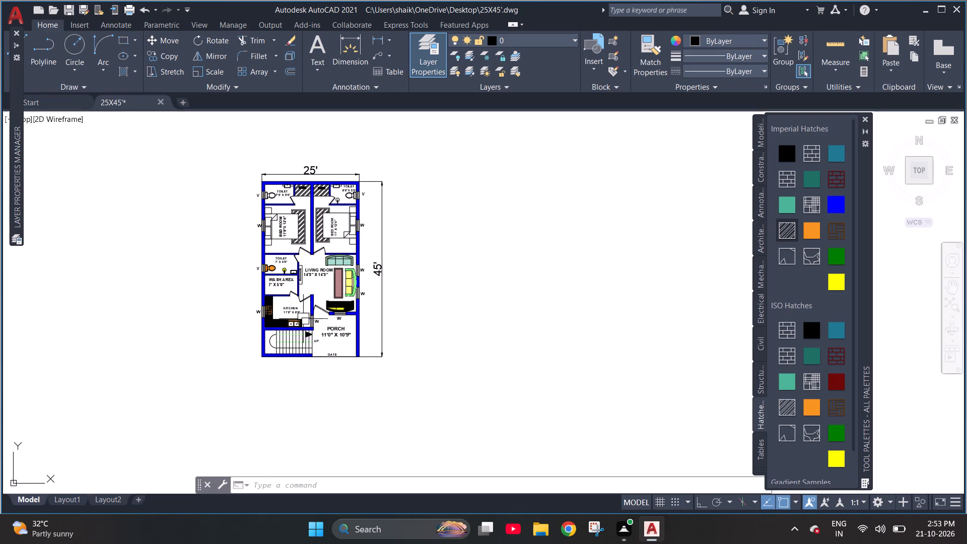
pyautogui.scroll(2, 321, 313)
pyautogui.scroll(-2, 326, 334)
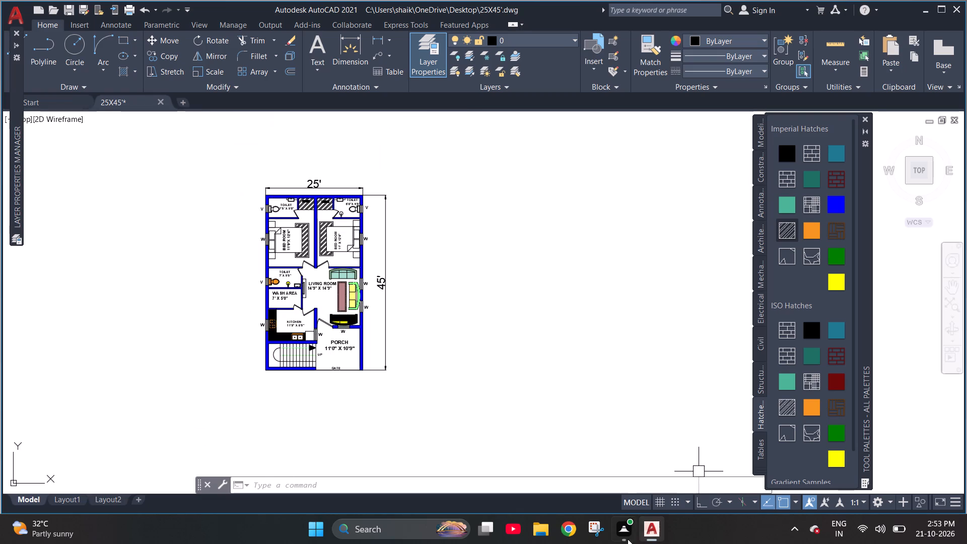